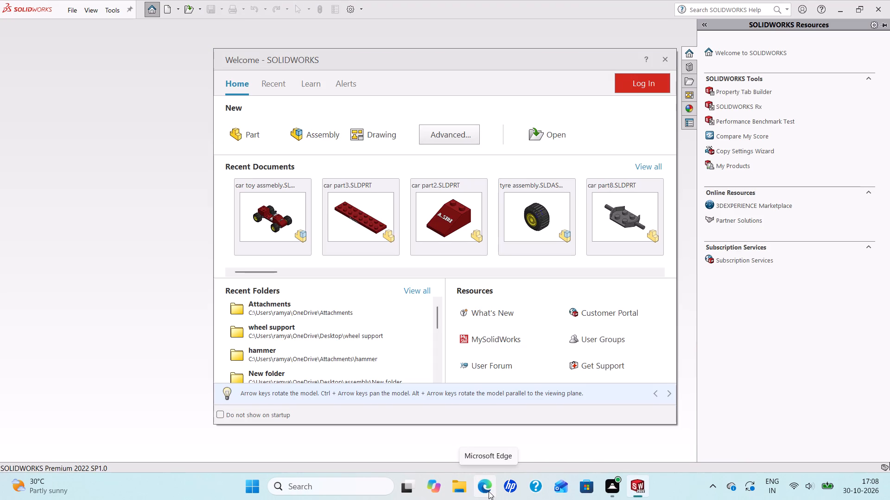
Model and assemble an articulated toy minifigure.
Create a new part and start a sketch on the Front Plane.
left_click(235, 140)
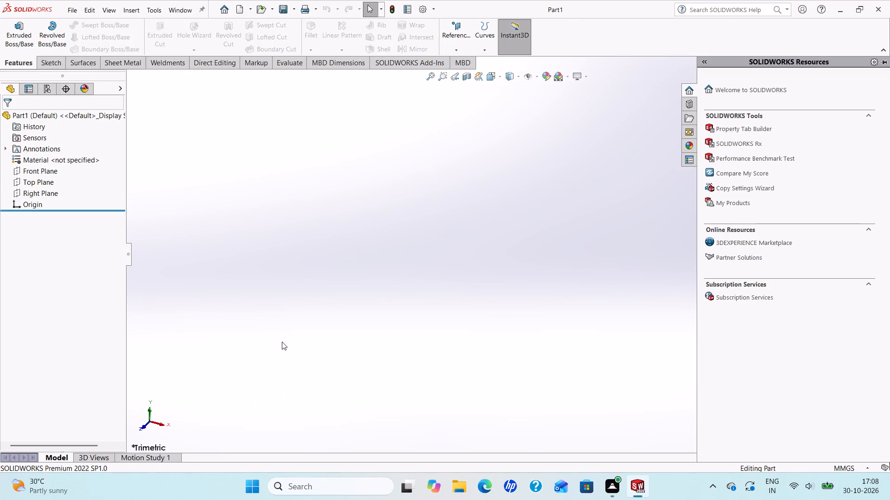
left_click(45, 170)
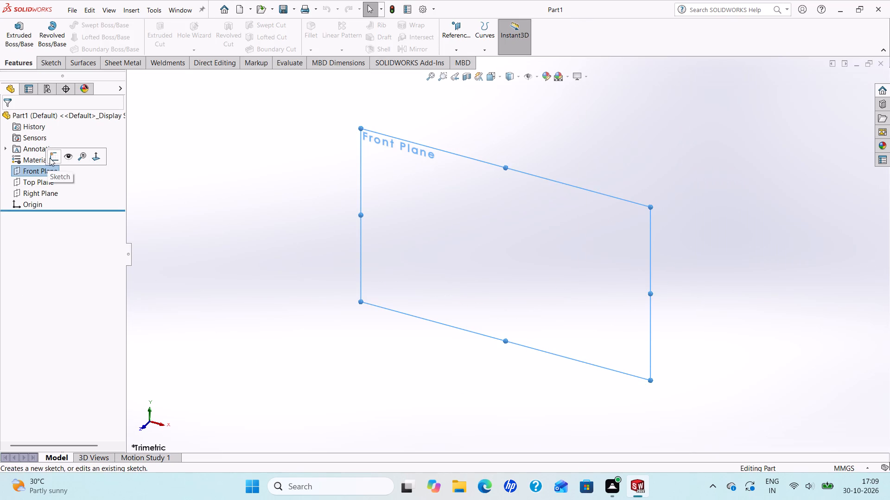
left_click(51, 158)
Sketch a vertical centerline about 77 mm long, running upward from the origin.
scroll(499, 284, "up", 2)
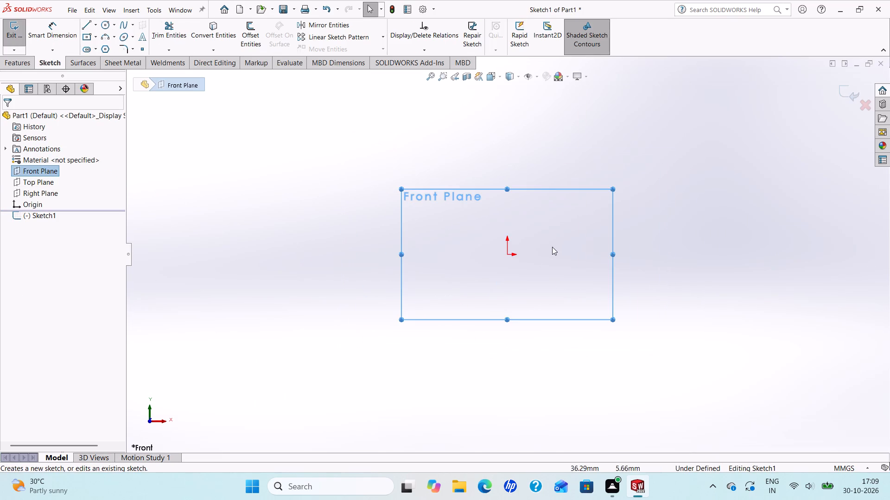
scroll(555, 245, "down", 2)
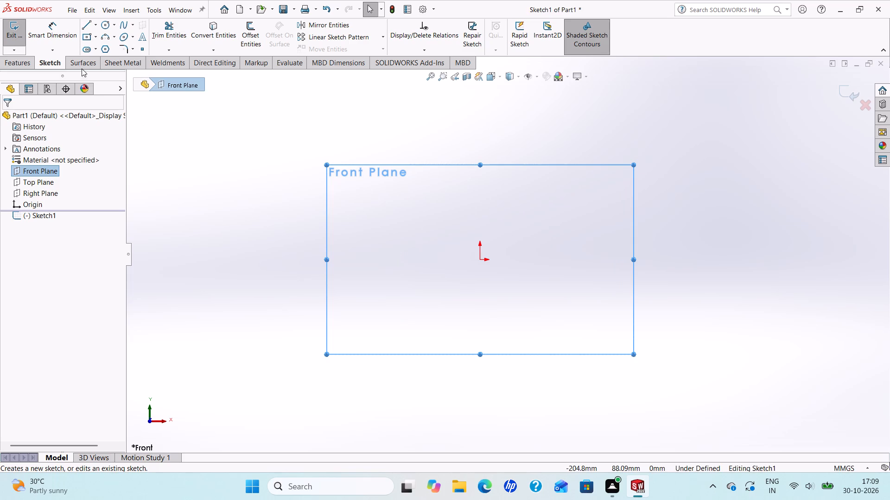
left_click(94, 29)
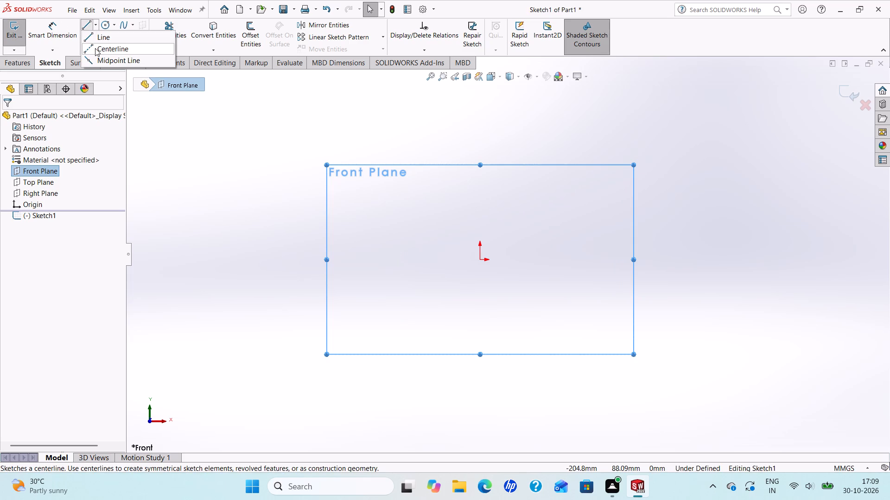
left_click(95, 48)
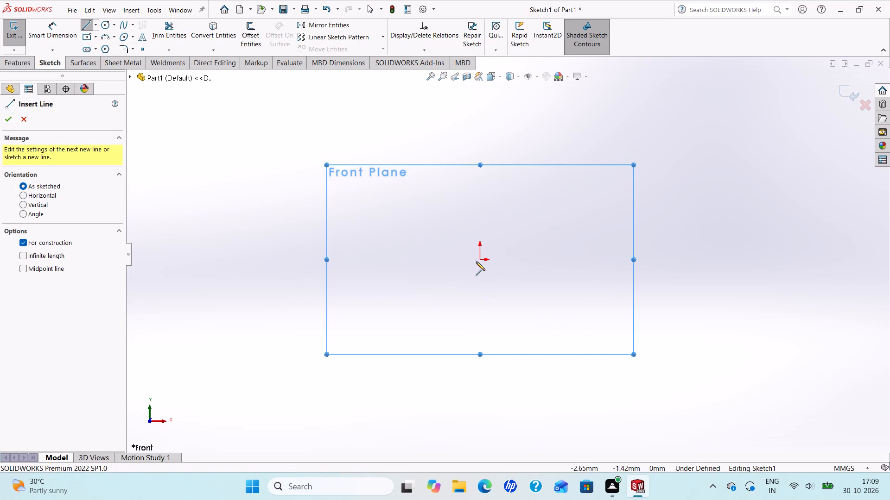
left_click(478, 260)
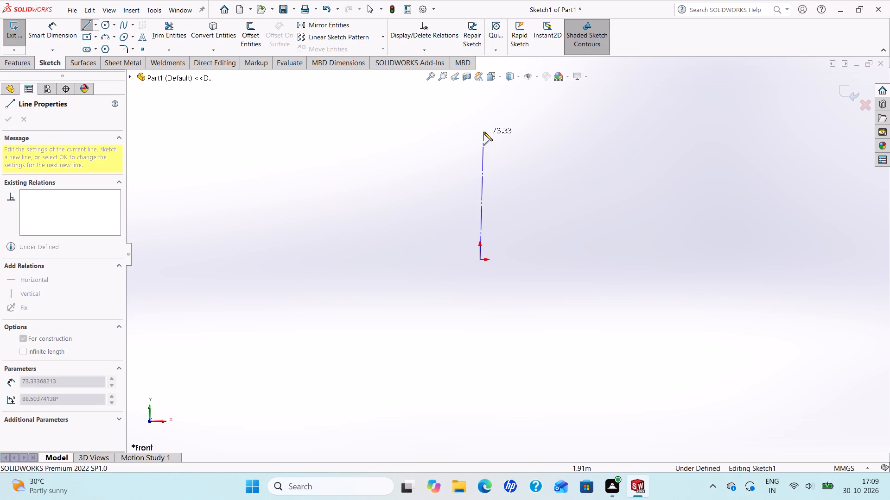
left_click(480, 126)
right_click(480, 126)
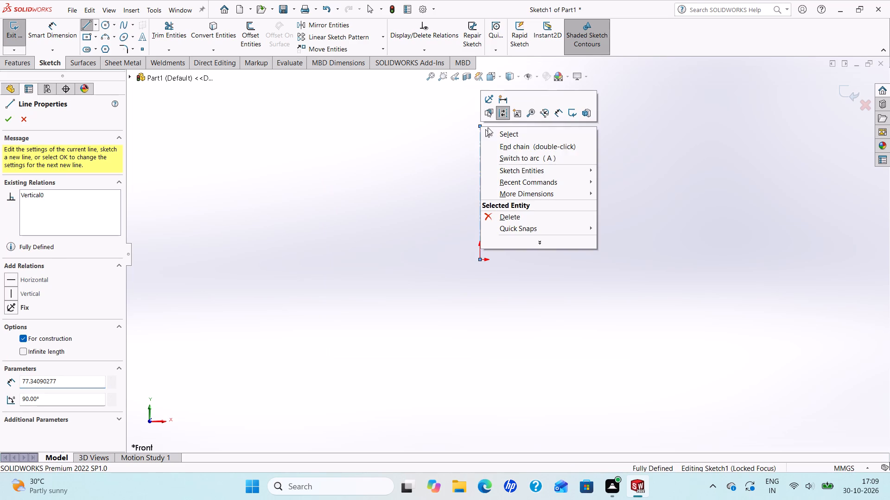
left_click(506, 138)
Sketch a stepped five-line profile left of the centerline, from its top end to the origin, about 56 mm wide above and 22 mm at the base.
scroll(506, 138, "up", 1)
scroll(510, 142, "down", 1)
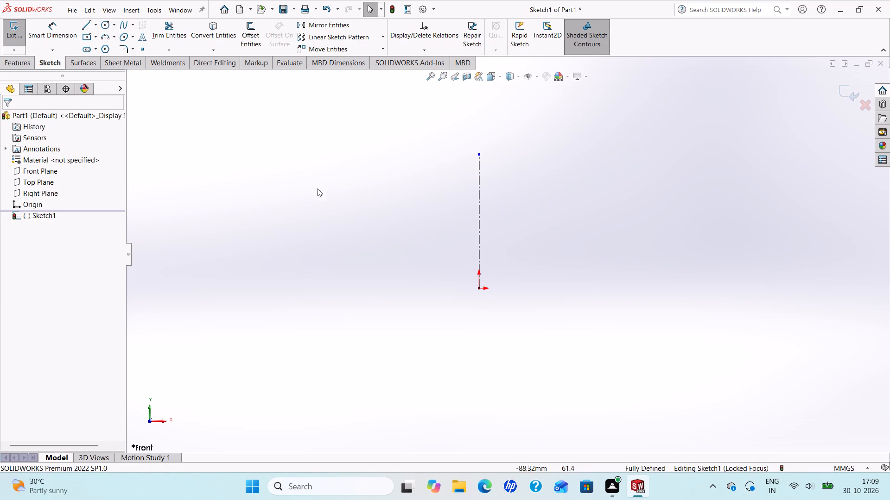
left_click(89, 21)
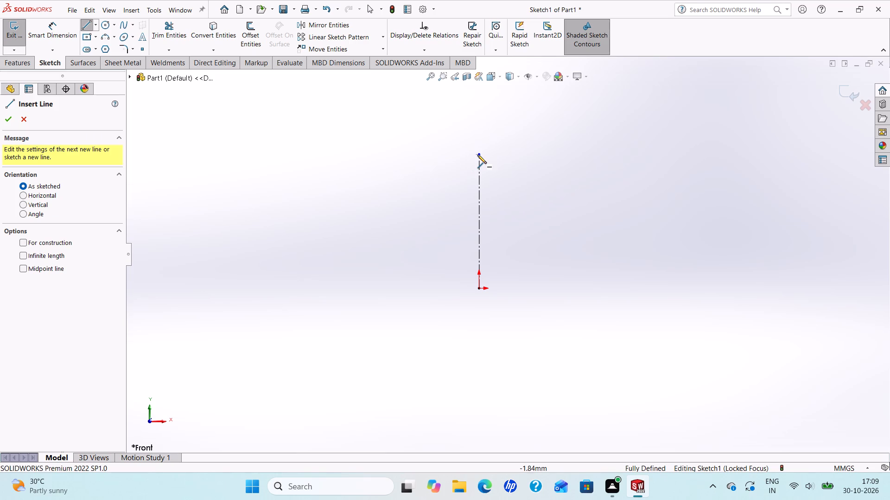
left_click(477, 155)
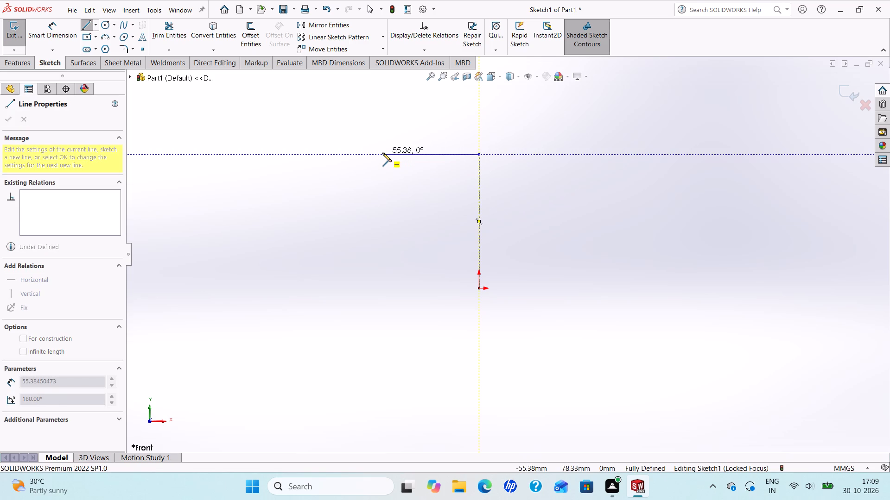
left_click(382, 153)
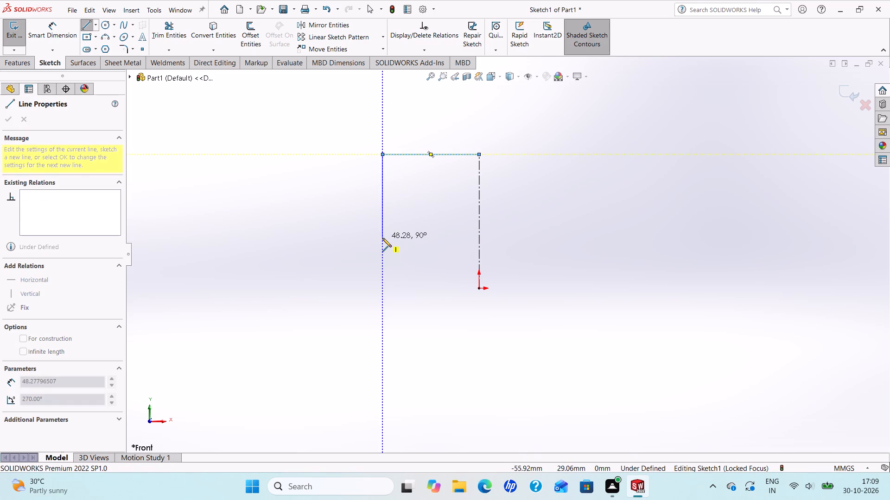
left_click(382, 238)
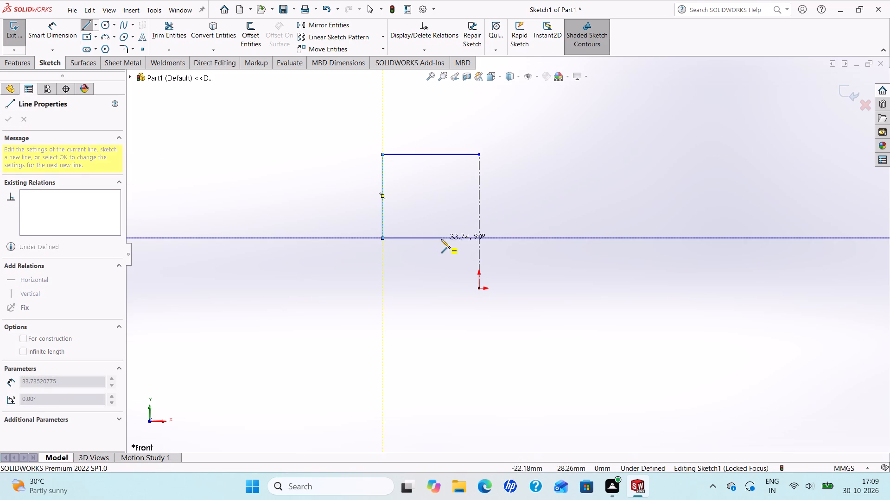
left_click(441, 239)
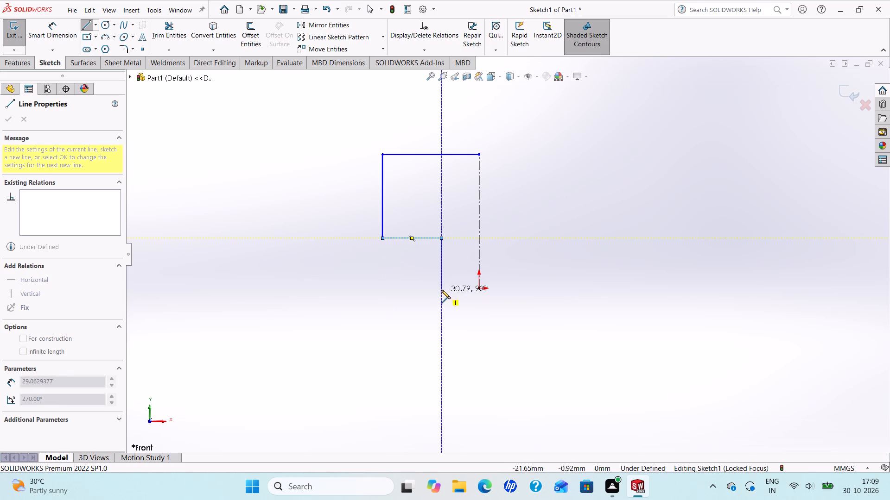
left_click(441, 288)
left_click(477, 289)
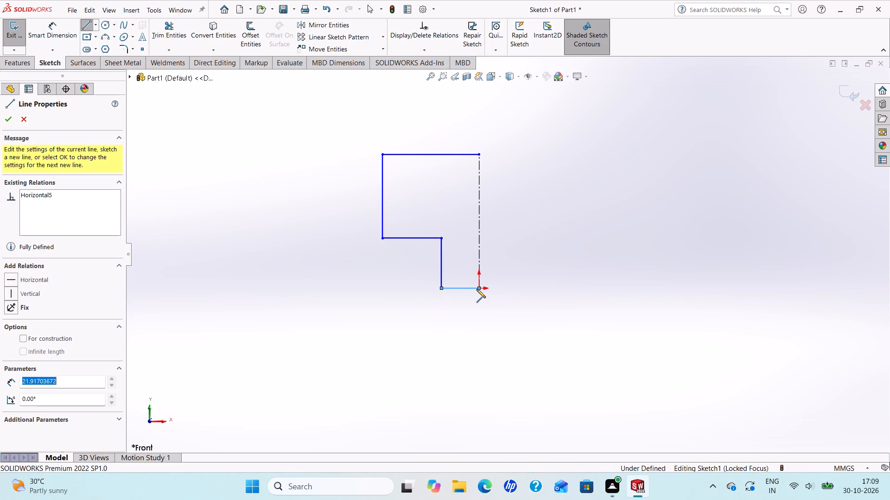
right_click(477, 289)
left_click(493, 297)
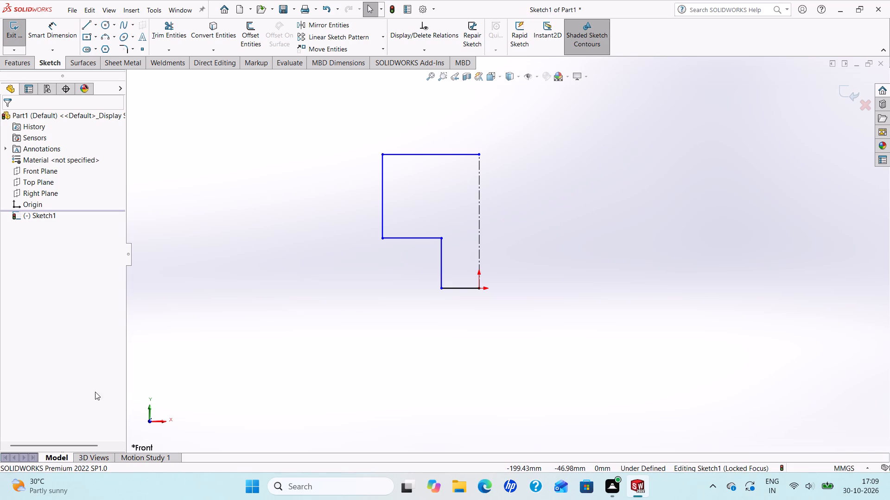
Dimension the profile's overall height as 10 mm and the distance from its top line to the step as 9 mm.
left_click(53, 33)
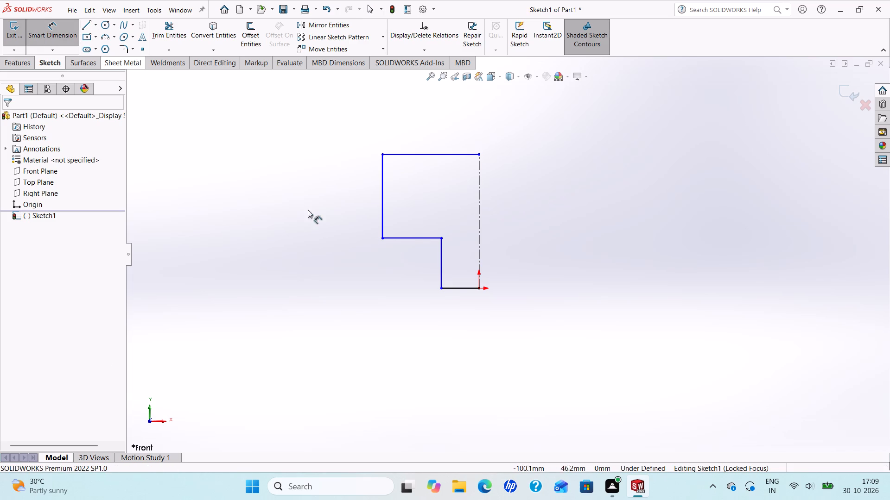
left_click(405, 156)
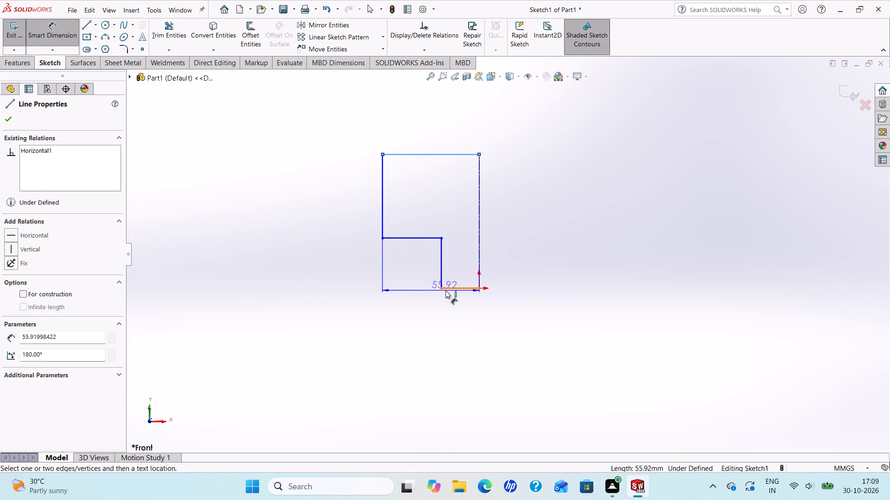
left_click(451, 288)
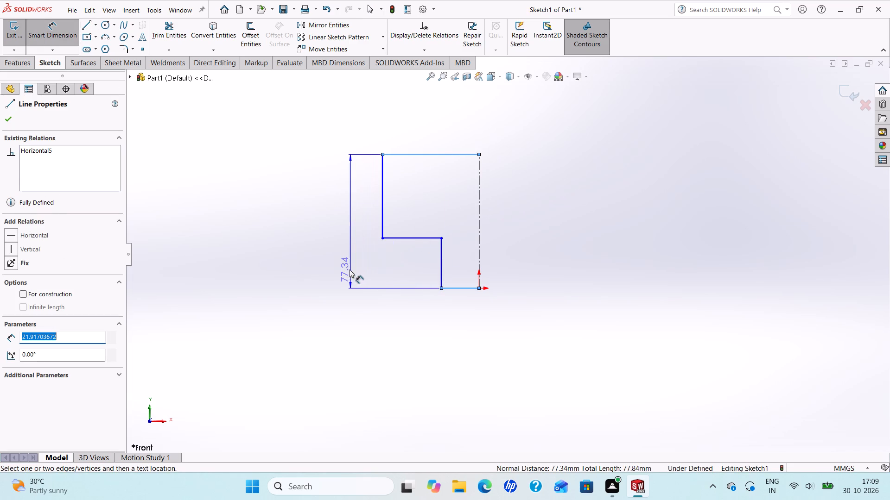
left_click(348, 269)
type("10")
key("Return")
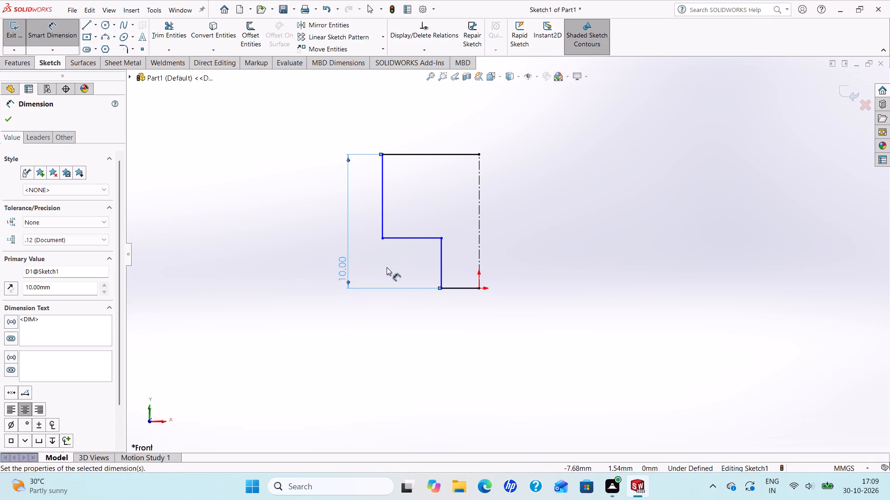
left_click(415, 155)
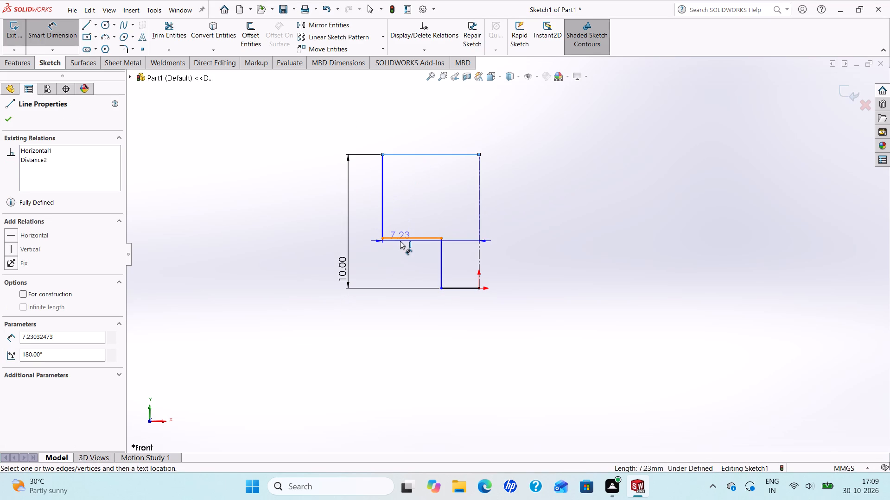
left_click(400, 241)
left_click(356, 241)
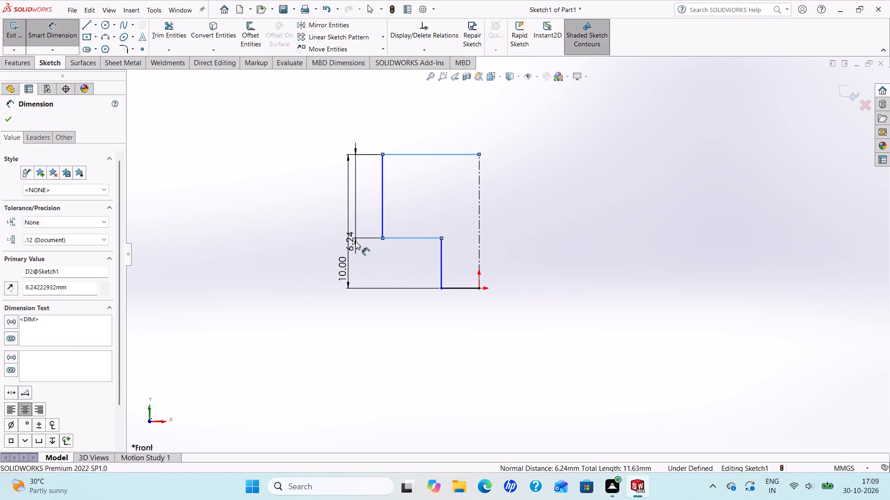
key("9")
key("Return")
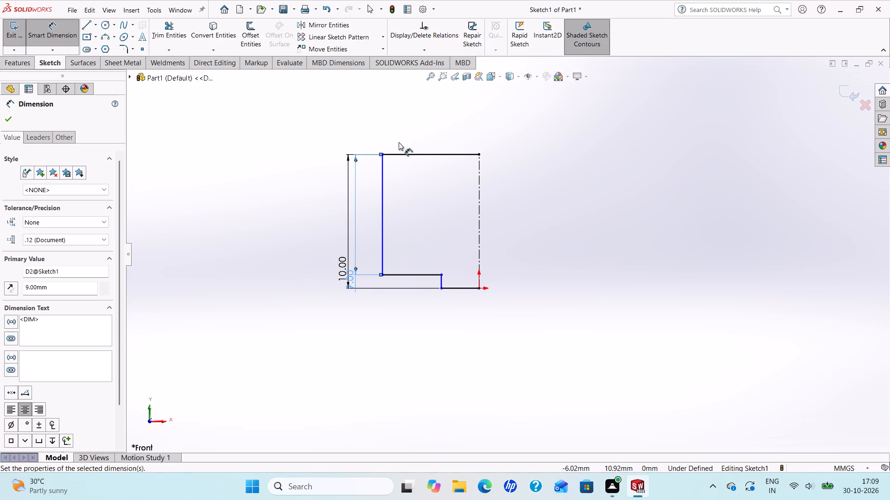
Dimension the profile's top line as 5 mm and its bottom line as 3 mm.
left_click(429, 156)
left_click(427, 144)
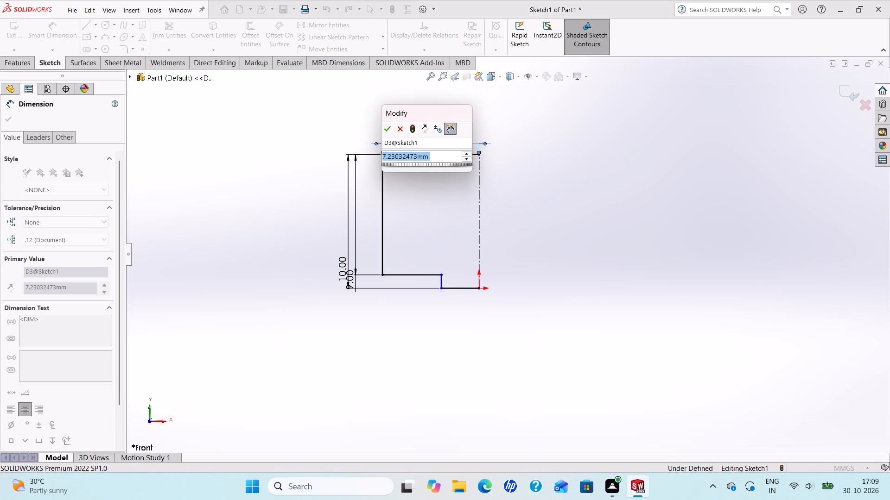
key("5")
key("Return")
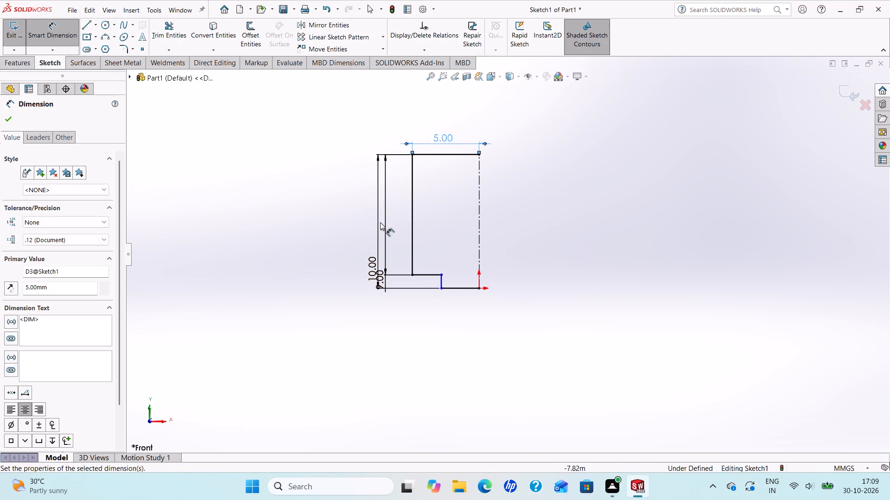
left_click(468, 287)
left_click(467, 304)
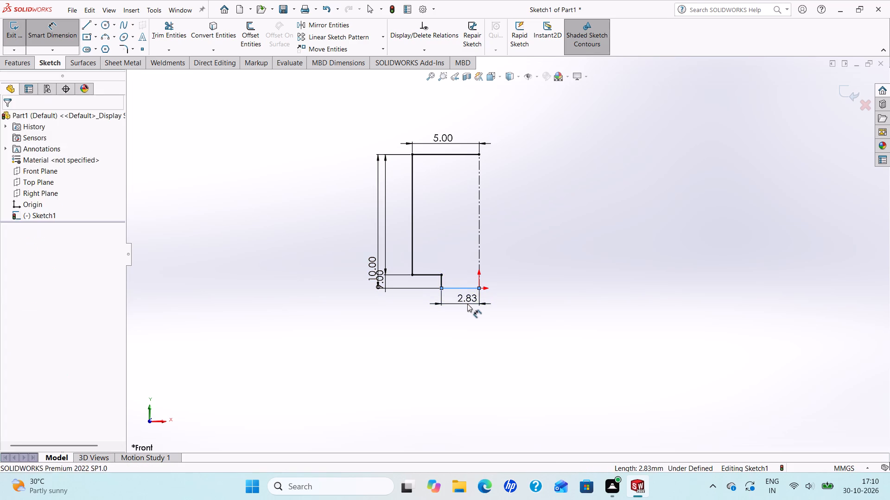
key("3")
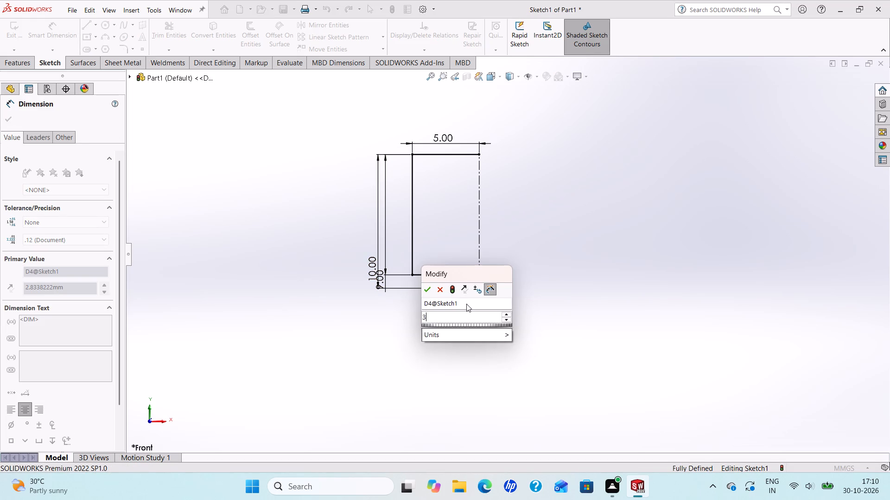
key("Return")
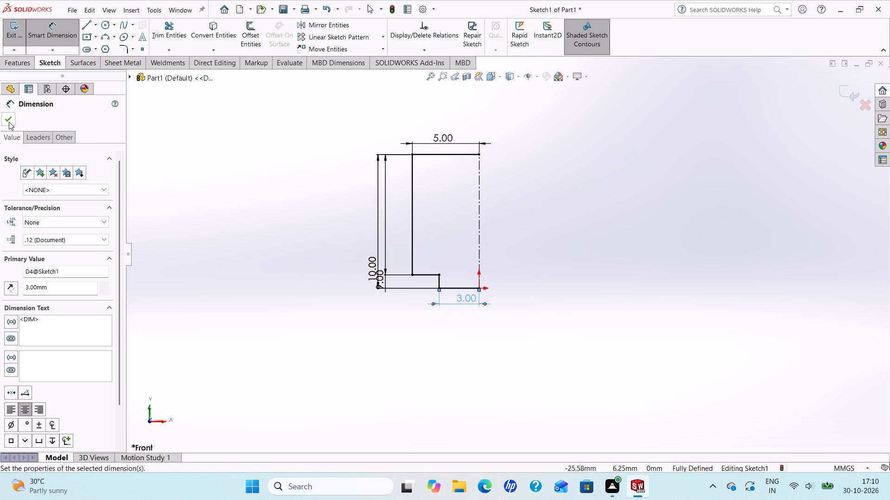
left_click(9, 122)
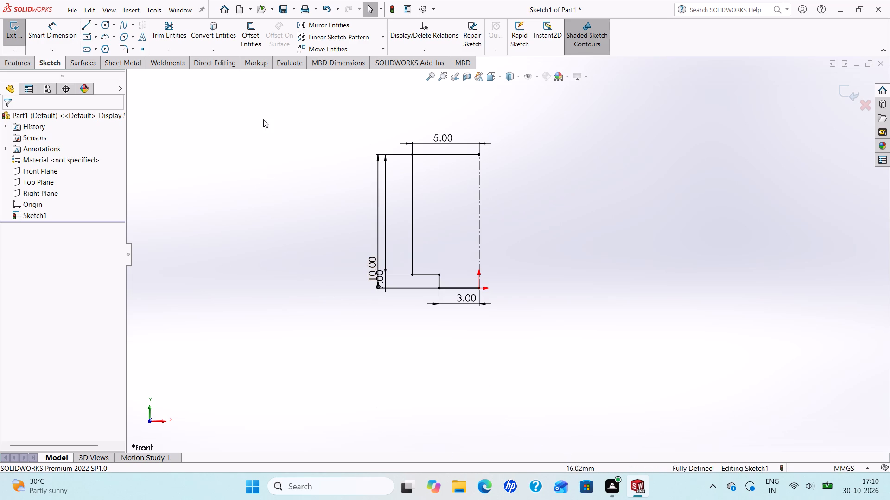
Add 1 mm sketch fillets to the upper and lower outer corners of the profile's wide section.
left_click(130, 50)
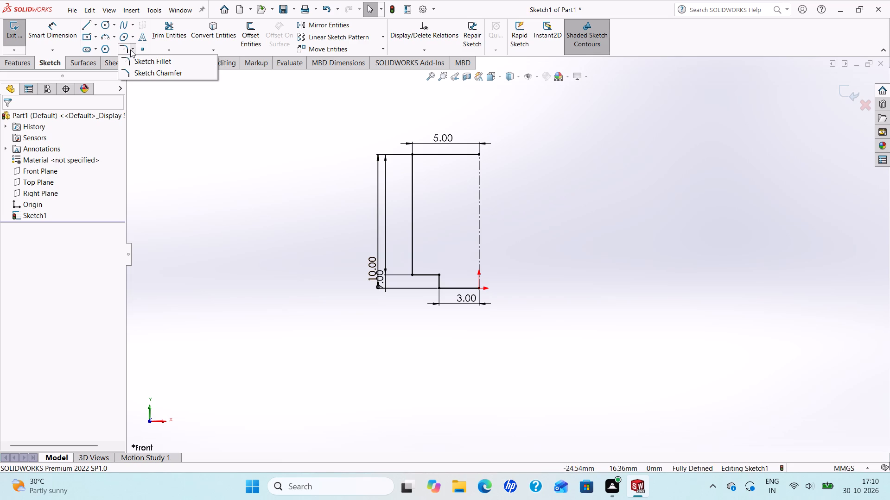
left_click(132, 58)
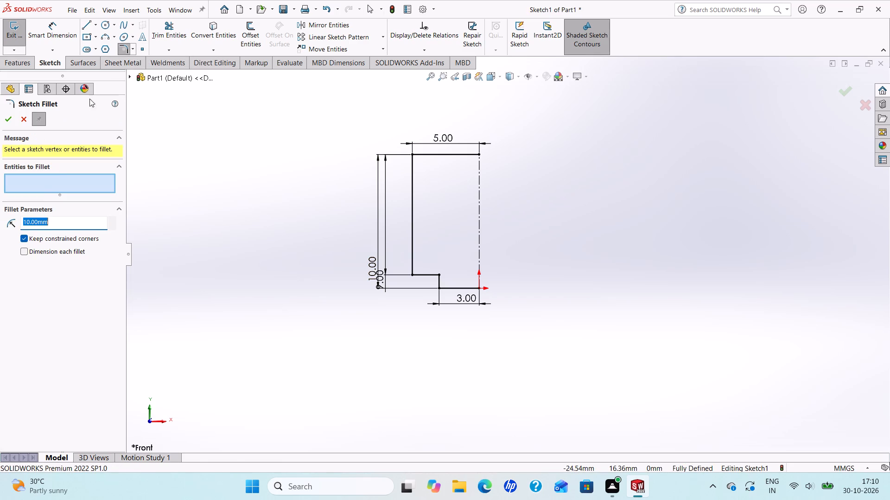
key("1")
key("Return")
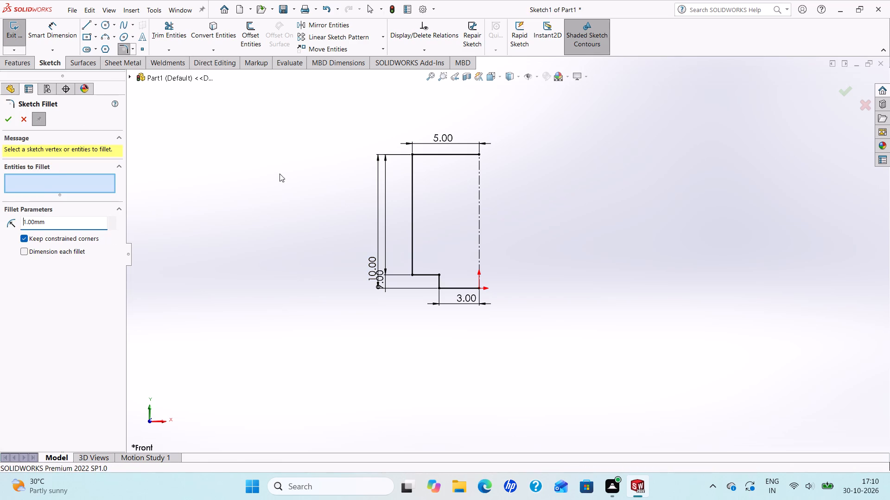
left_click(414, 152)
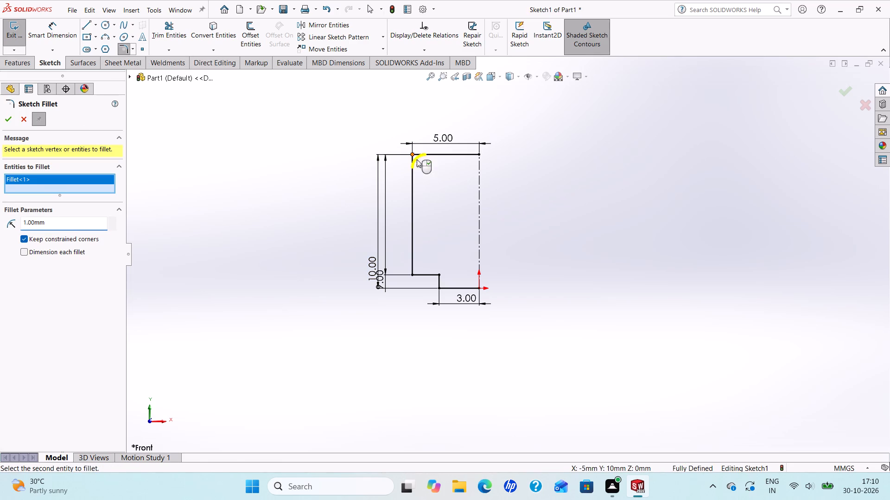
left_click(415, 273)
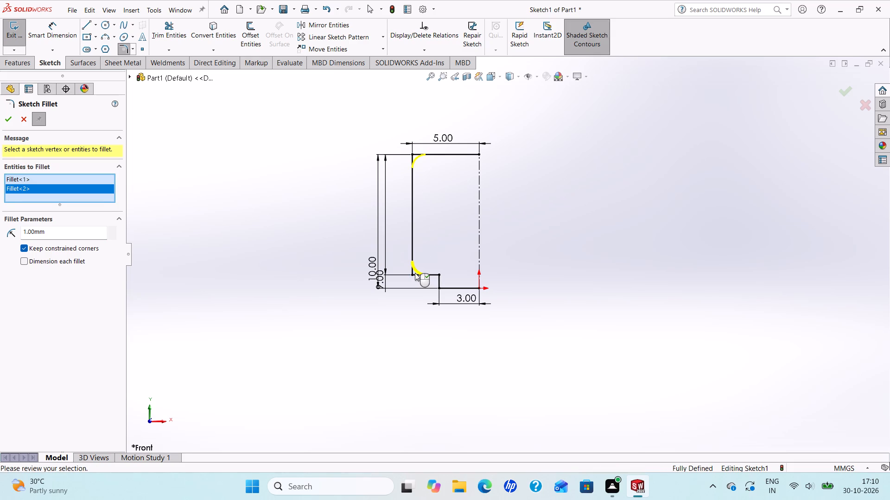
left_click(6, 123)
left_click(6, 123)
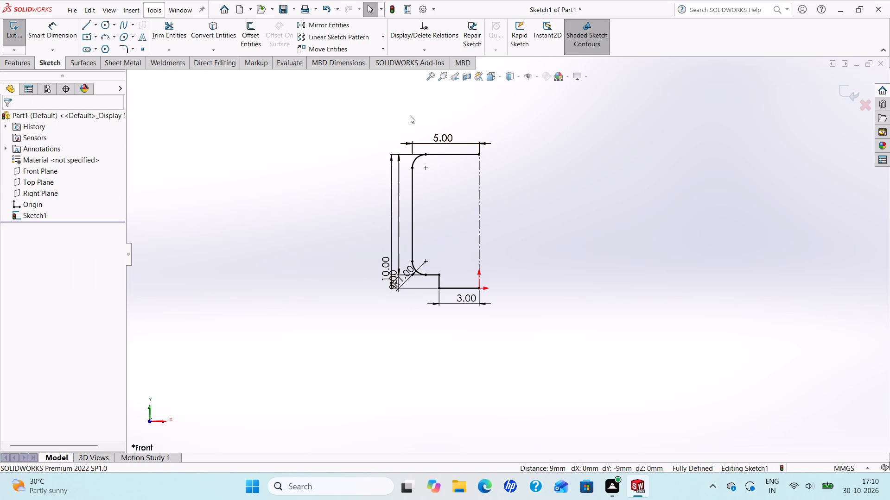
Revolve the profile 360 degrees about the vertical centerline, letting the open sketch be closed automatically.
left_click(19, 64)
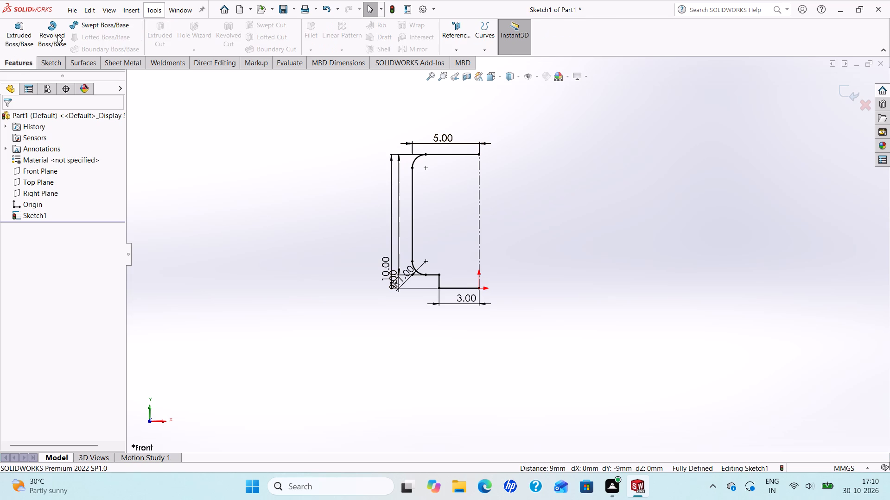
left_click(57, 35)
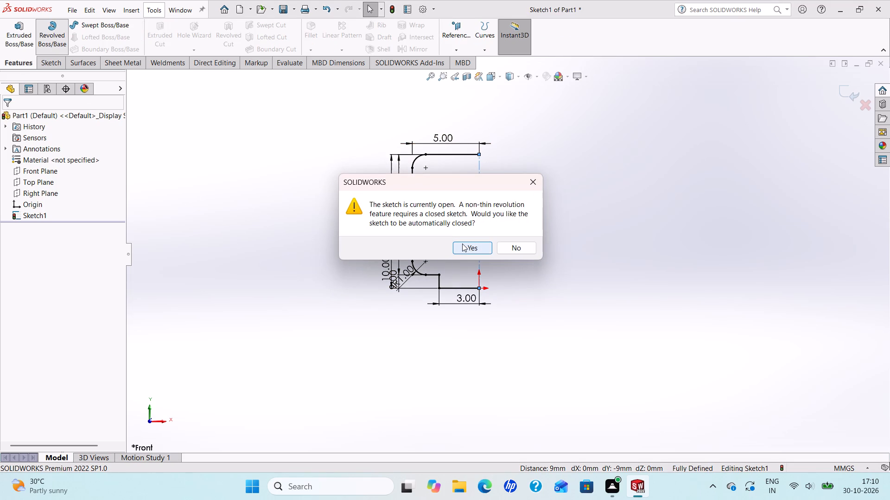
left_click(463, 244)
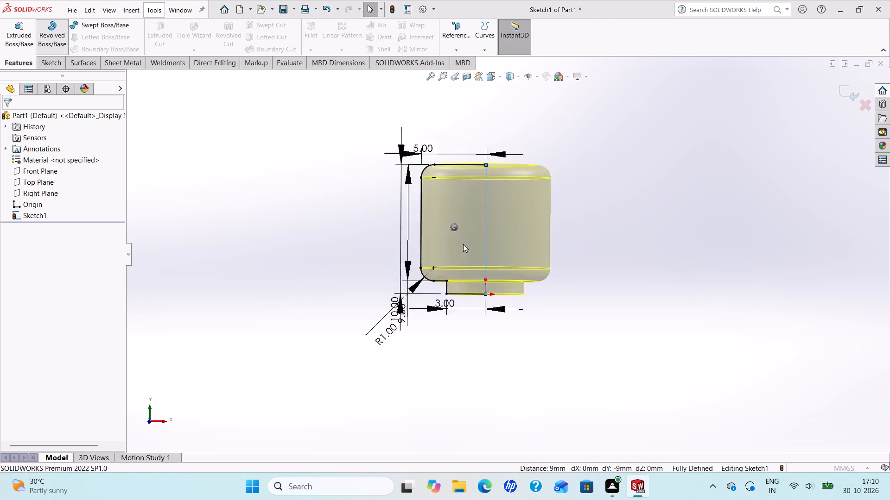
scroll(639, 415, "down", 5)
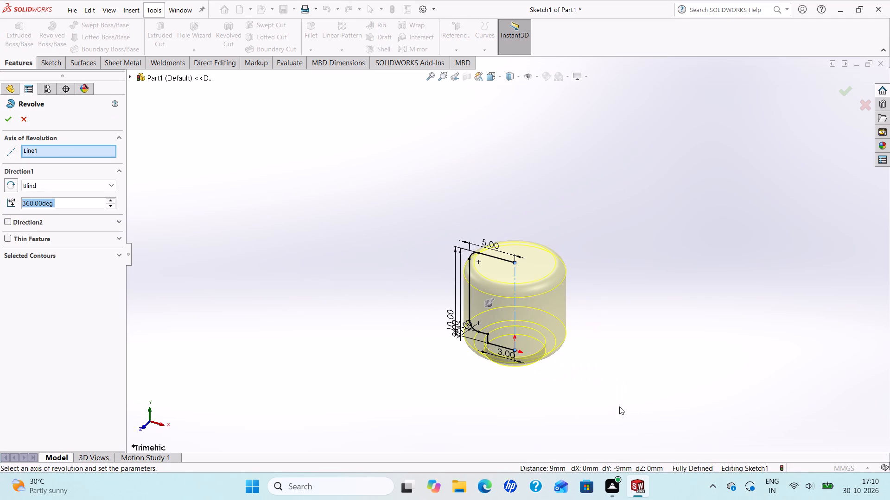
scroll(561, 373, "down", 1)
left_click(6, 118)
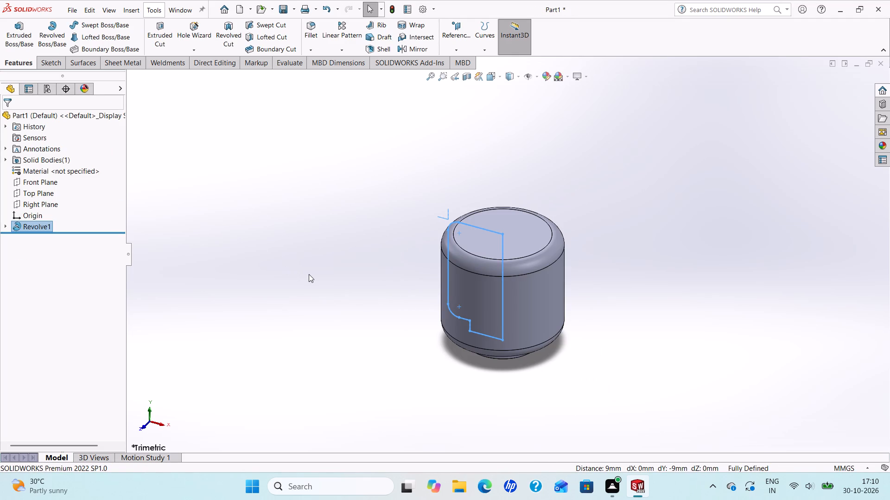
key("Escape")
Shell the revolved body with a 1 mm wall thickness, removing the flat bottom face of the narrow neck.
middle_click_drag(388, 303, 432, 231)
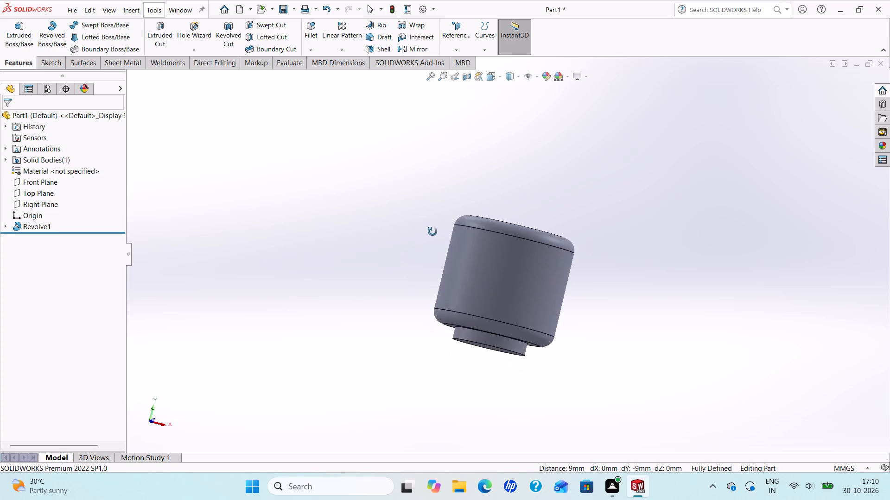
middle_click_drag(432, 231, 440, 300)
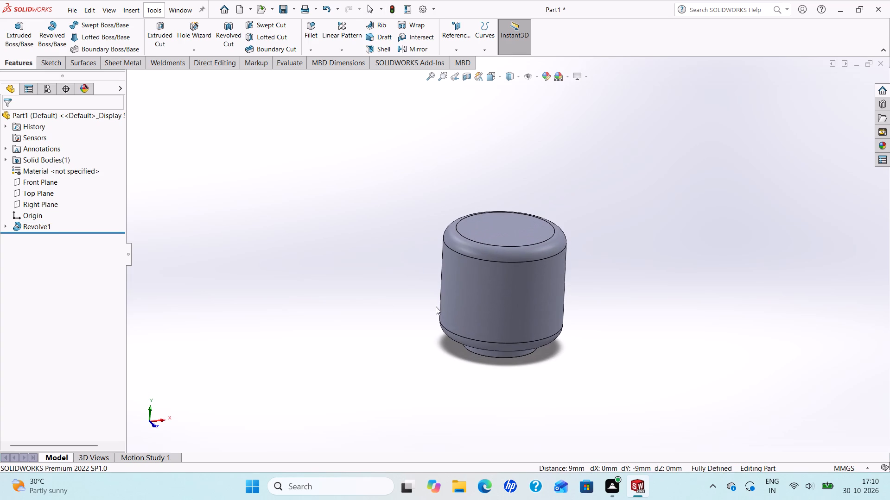
middle_click_drag(444, 321, 441, 291)
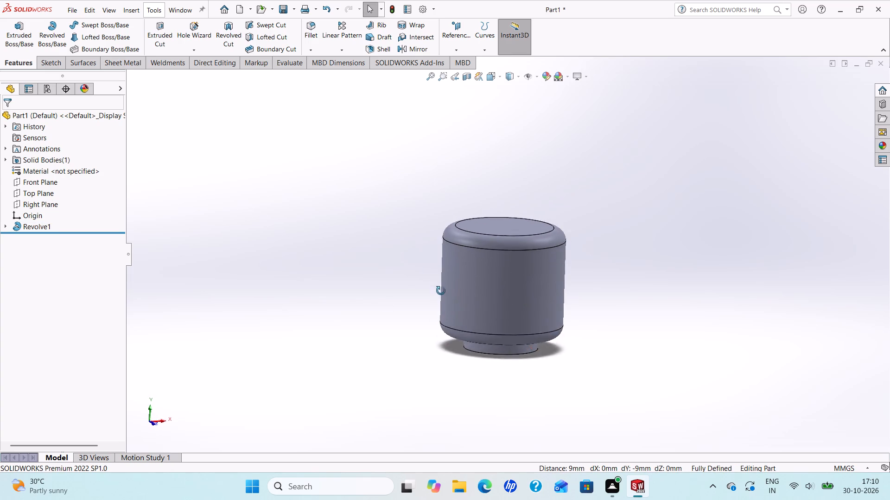
middle_click_drag(441, 291, 439, 216)
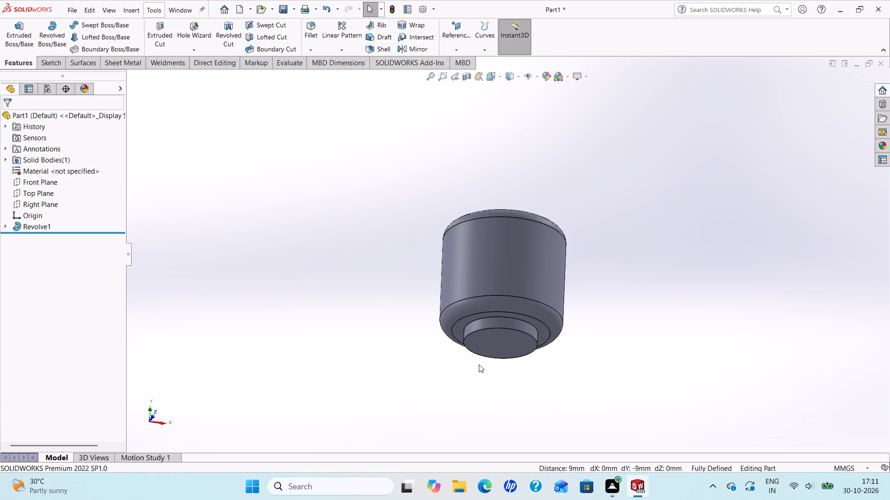
left_click(489, 345)
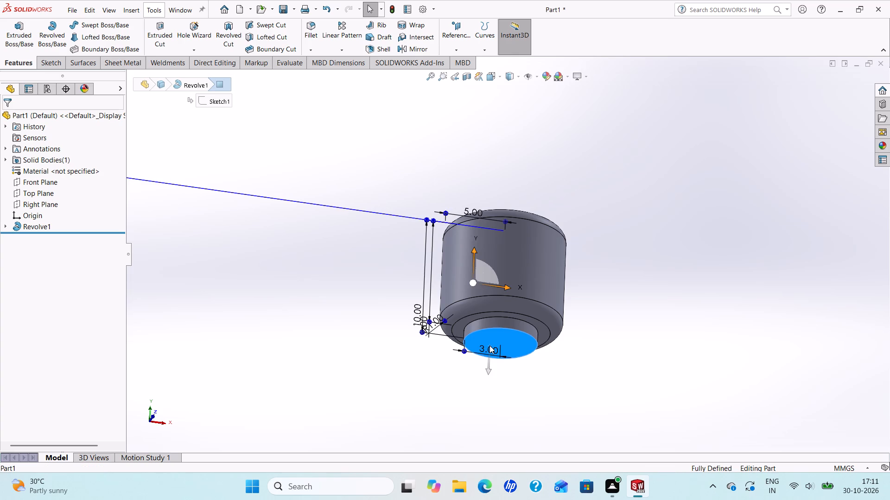
key("Escape")
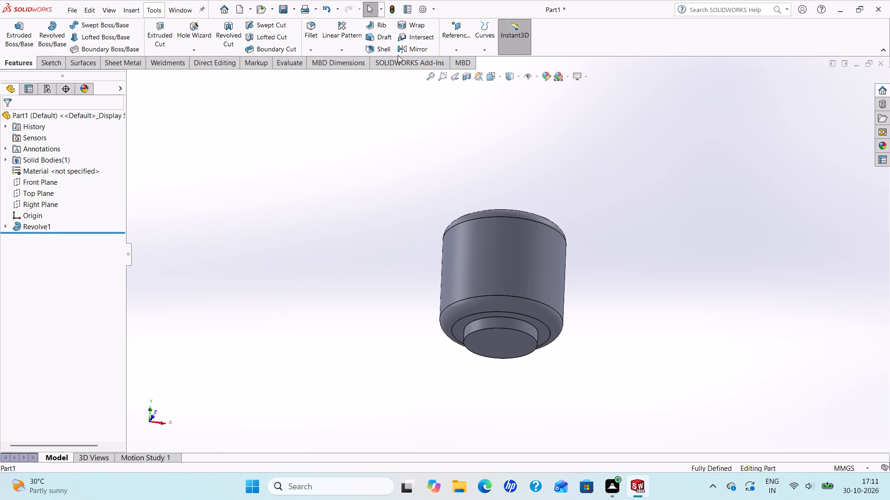
left_click(384, 50)
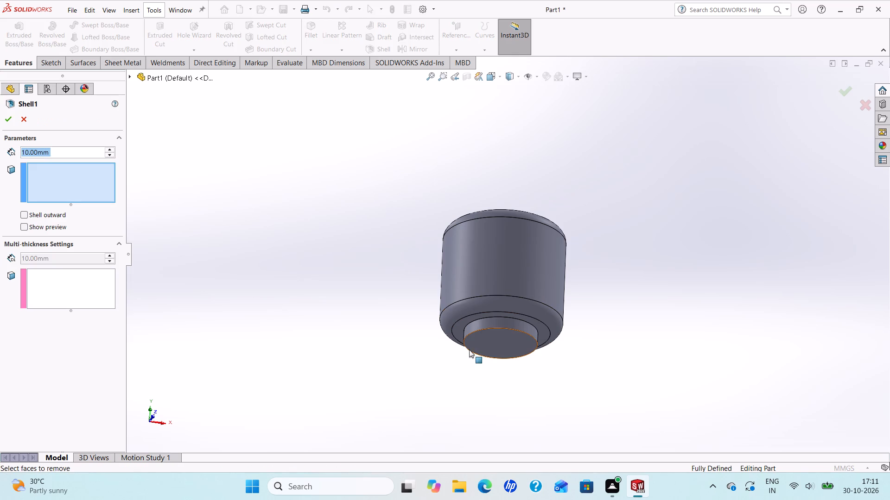
left_click(485, 345)
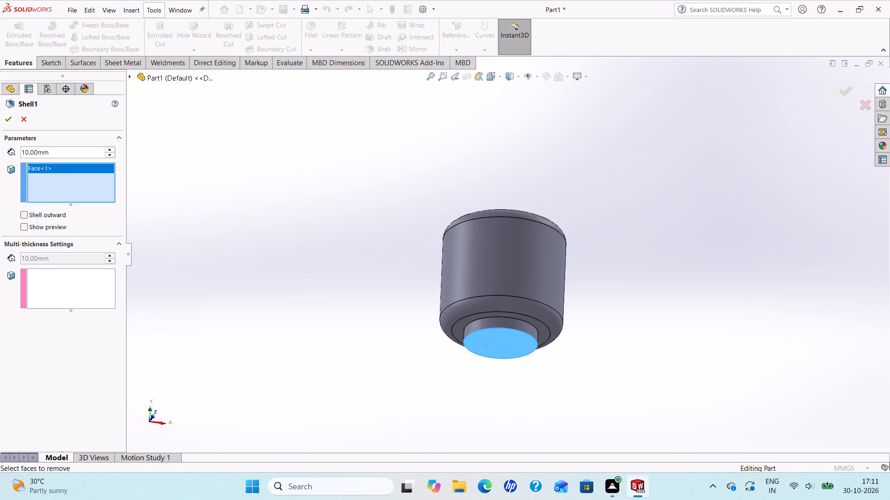
left_click_drag(65, 154, 0, 150)
key("1")
key("Return")
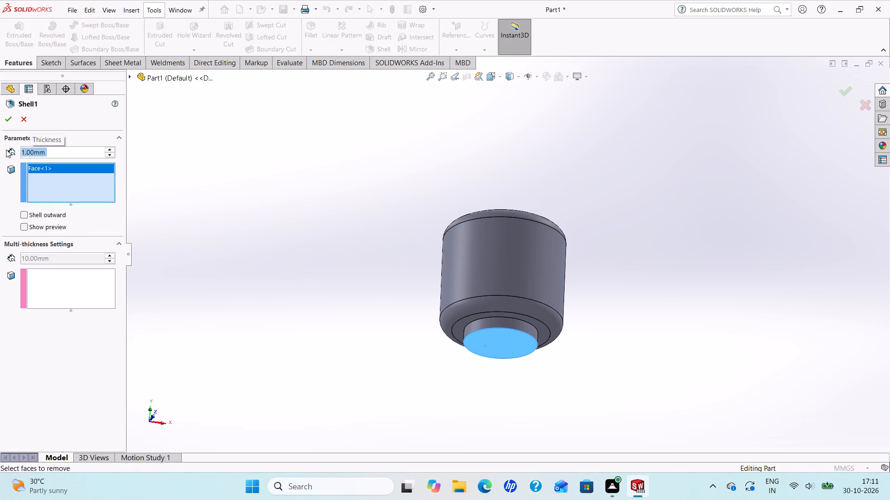
left_click(8, 115)
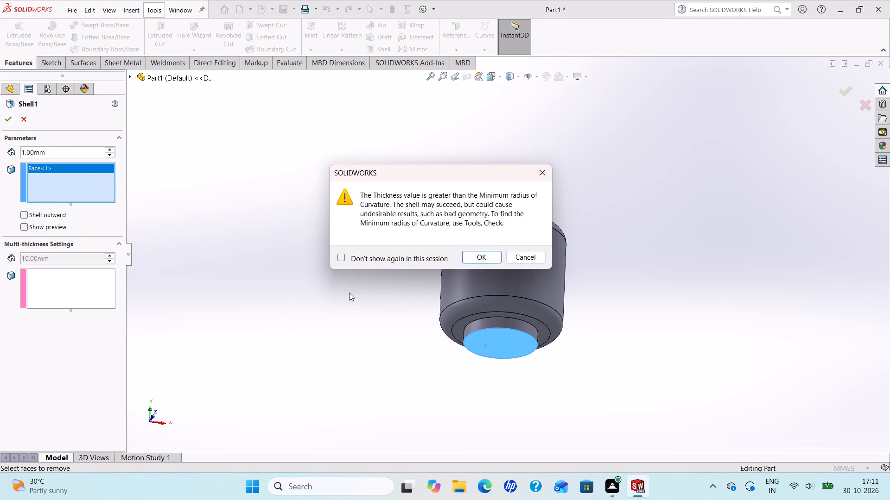
left_click(478, 257)
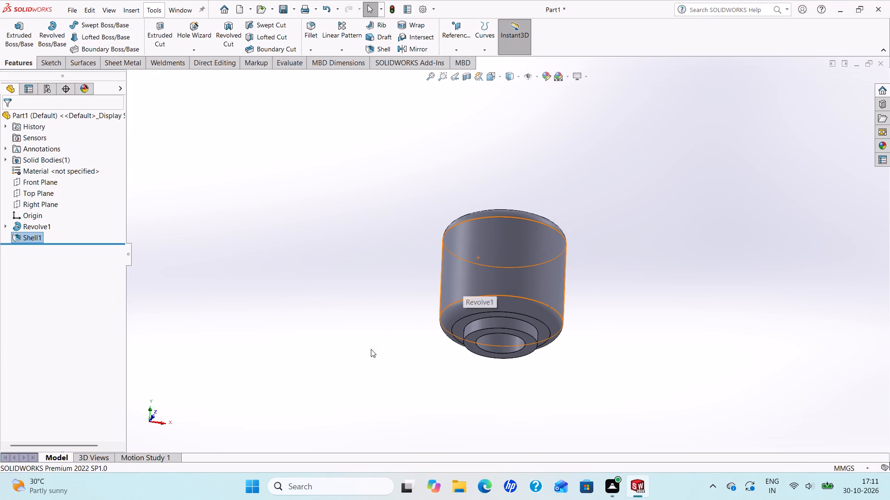
Start a sketch on the flat face at the wide end and draw an origin-centred circle about 3.8 mm in diameter.
middle_click_drag(381, 349, 388, 191)
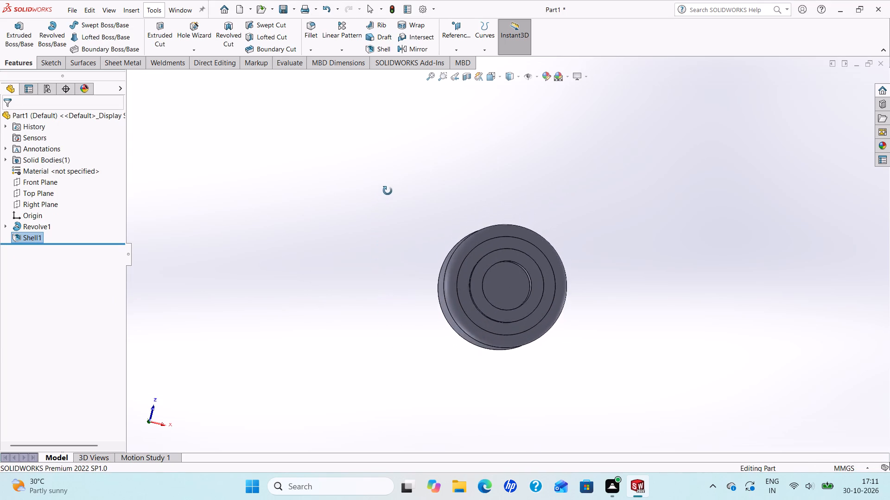
middle_click_drag(388, 191, 368, 318)
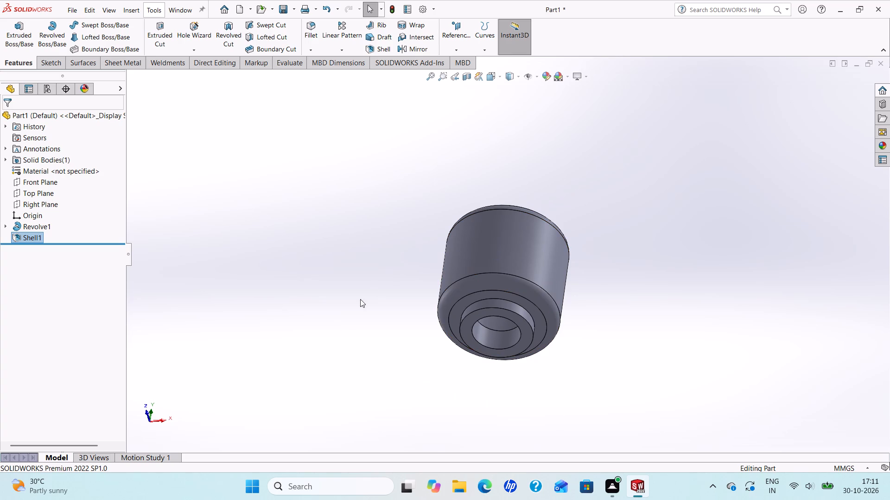
middle_click_drag(522, 300, 500, 230)
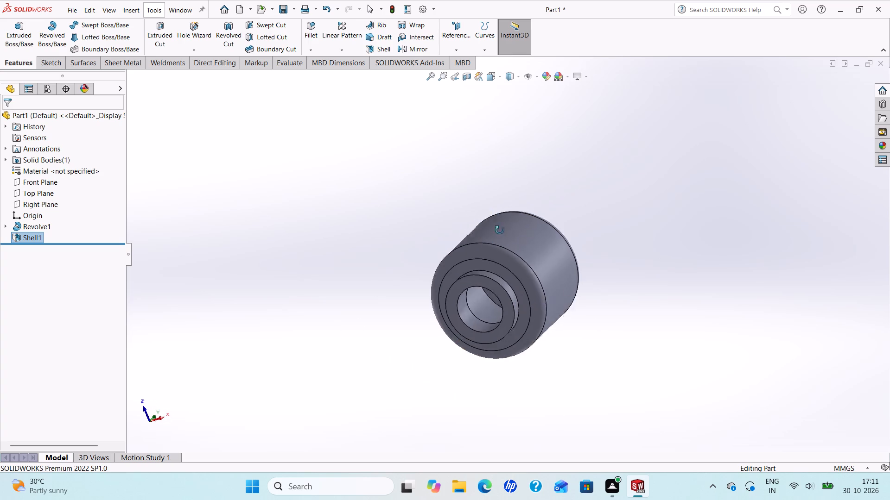
middle_click_drag(500, 230, 471, 340)
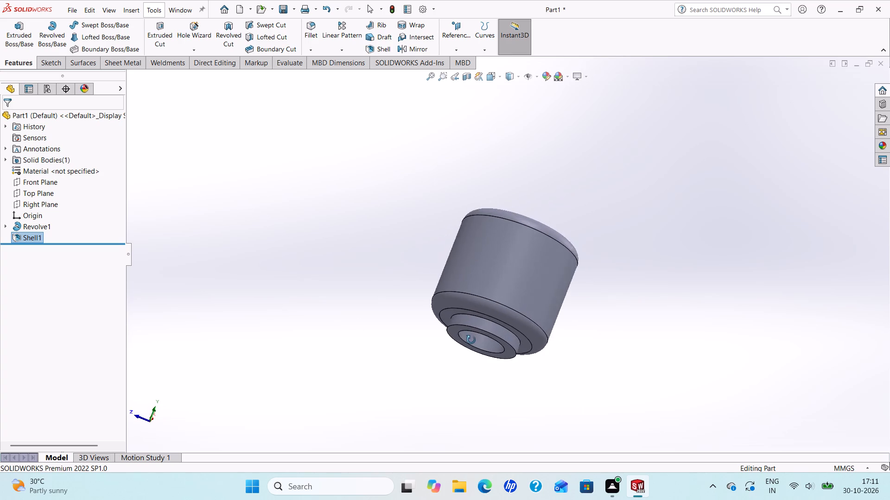
middle_click_drag(471, 340, 457, 357)
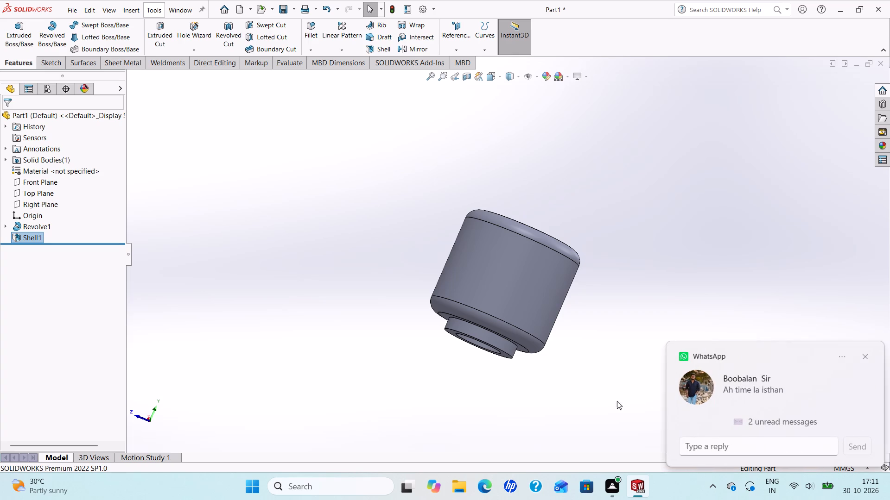
middle_click_drag(617, 308, 548, 388)
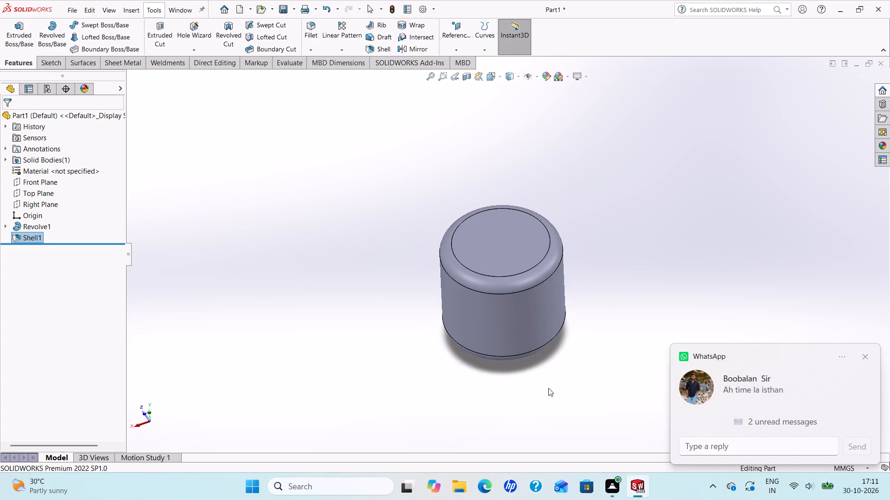
middle_click_drag(548, 388, 549, 387)
left_click(507, 259)
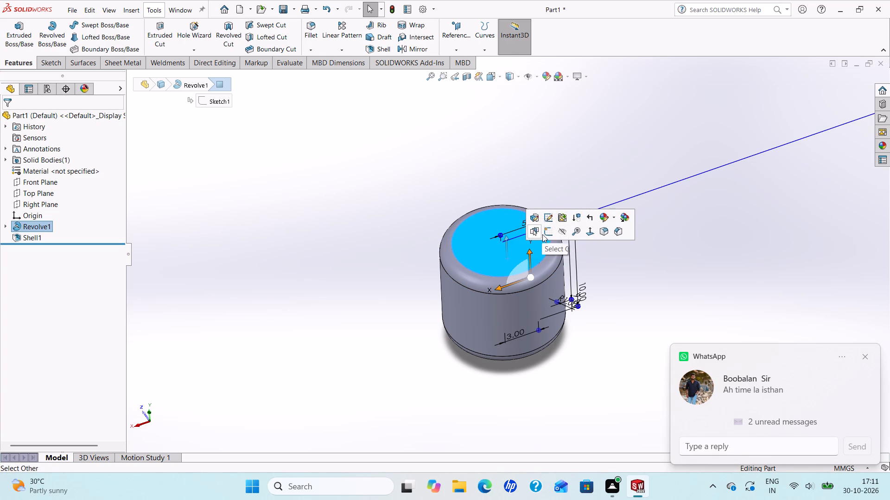
left_click(546, 234)
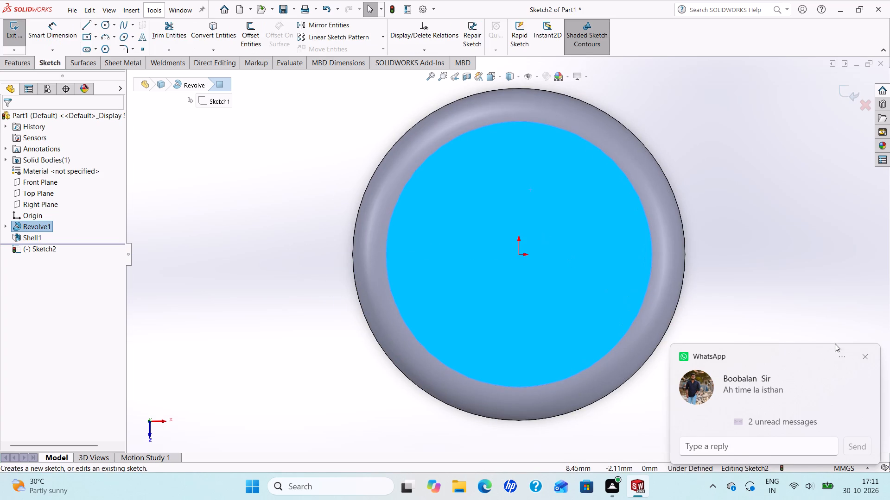
left_click(863, 359)
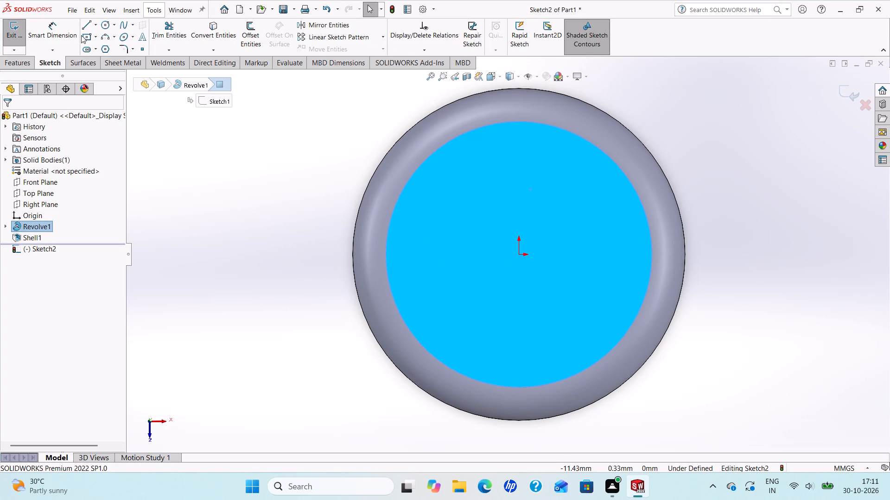
left_click(109, 26)
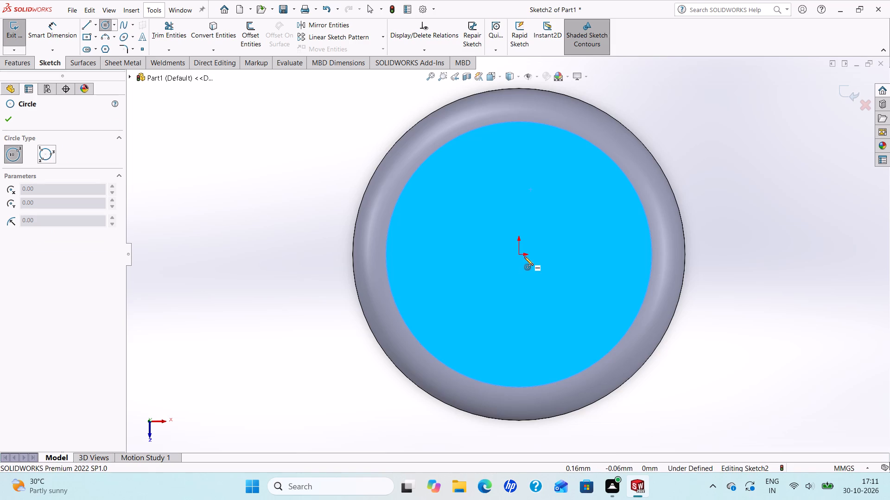
left_click(519, 256)
left_click(569, 292)
right_click(571, 292)
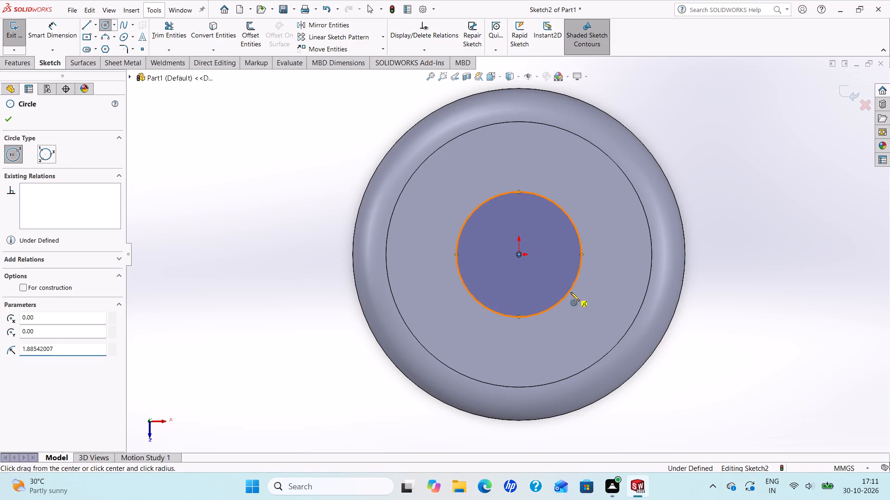
left_click(600, 300)
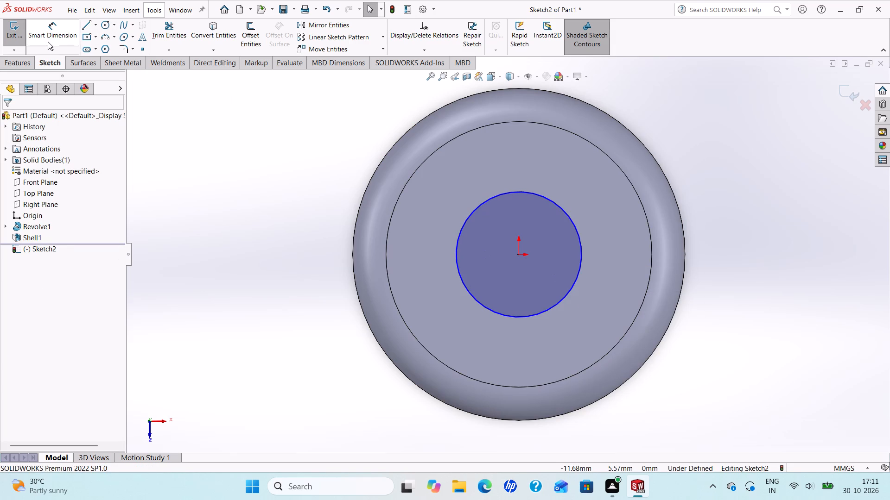
Dimension the circle's diameter as 5 mm.
left_click(53, 37)
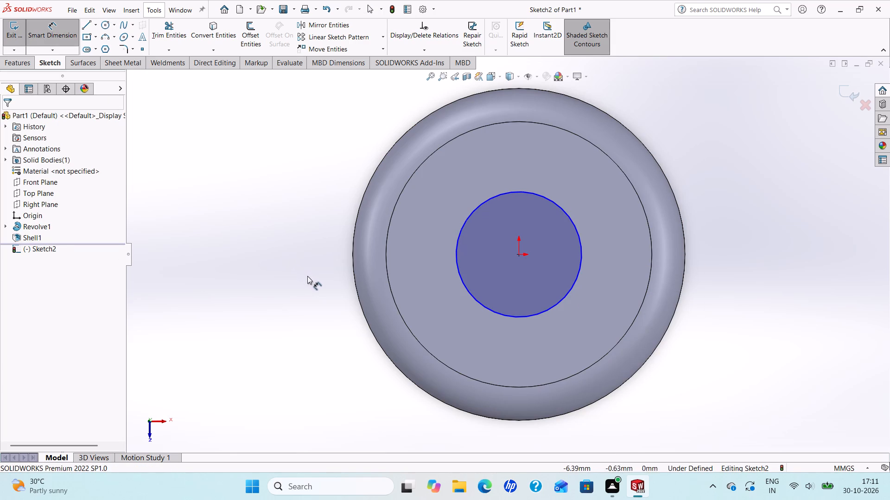
left_click(561, 207)
left_click(680, 134)
key("5")
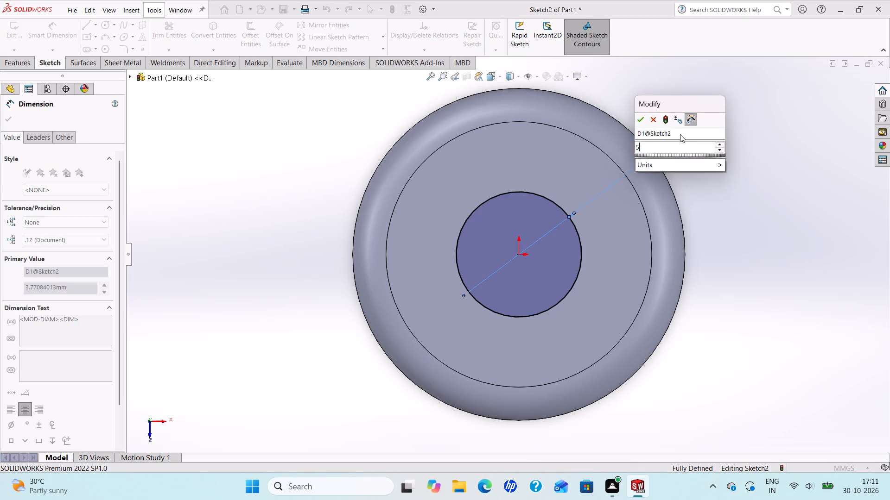
key("Return")
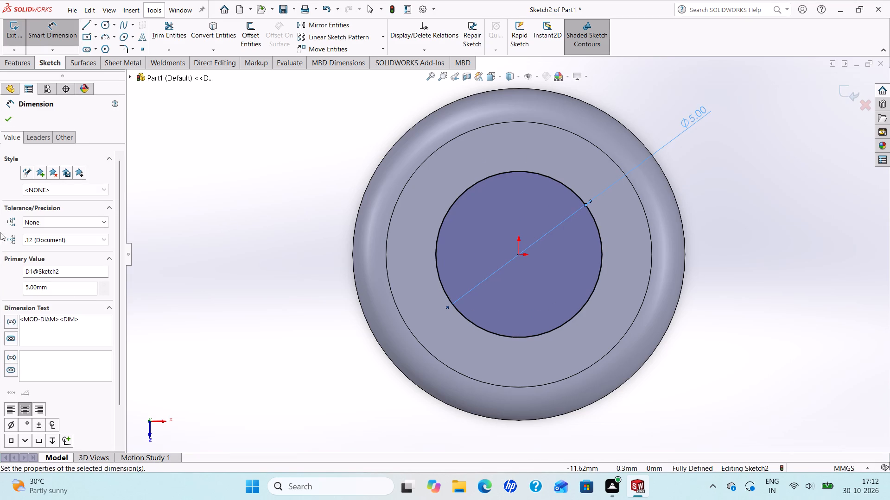
left_click(9, 124)
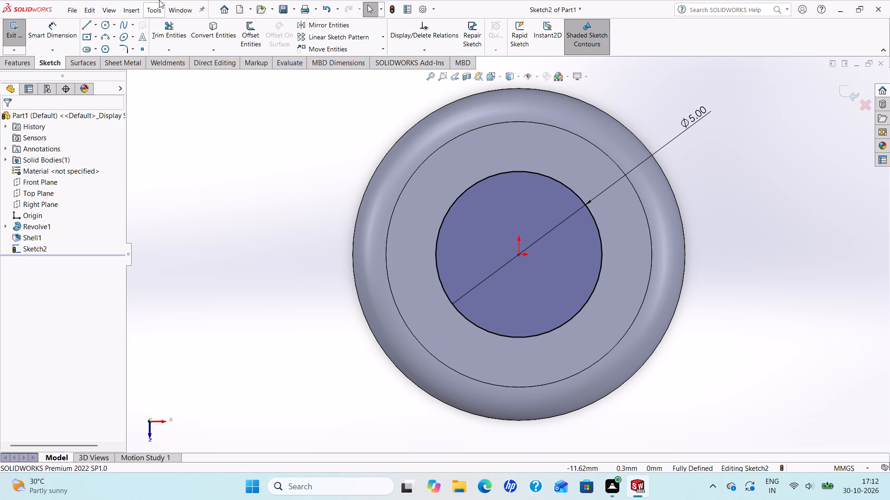
Offset the 5 mm circle inward by 1 mm to form a concentric ring profile.
left_click(256, 41)
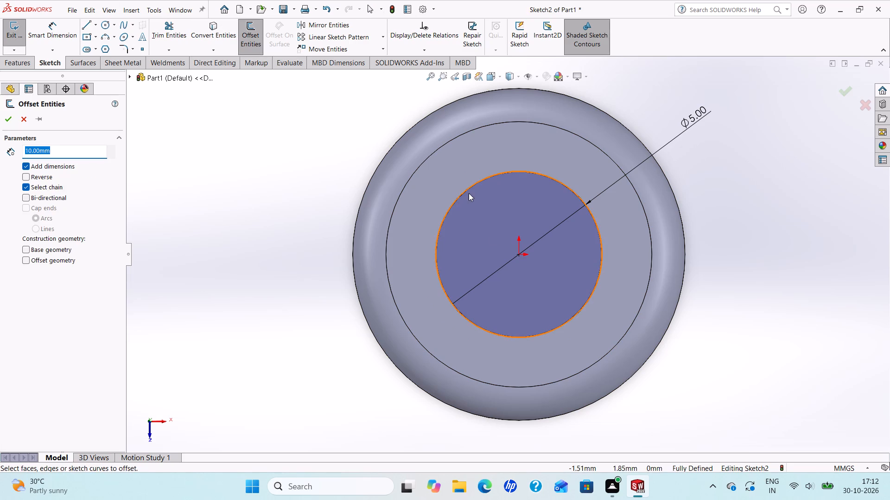
left_click(466, 189)
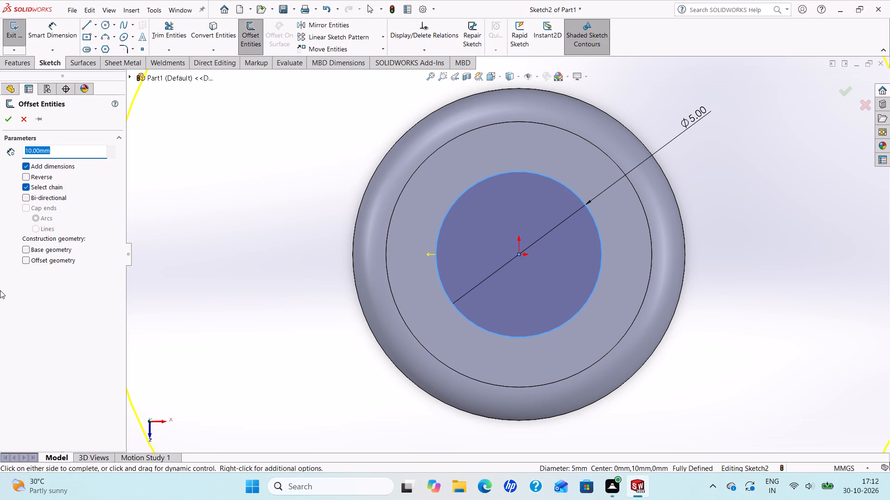
key("1")
key("Return")
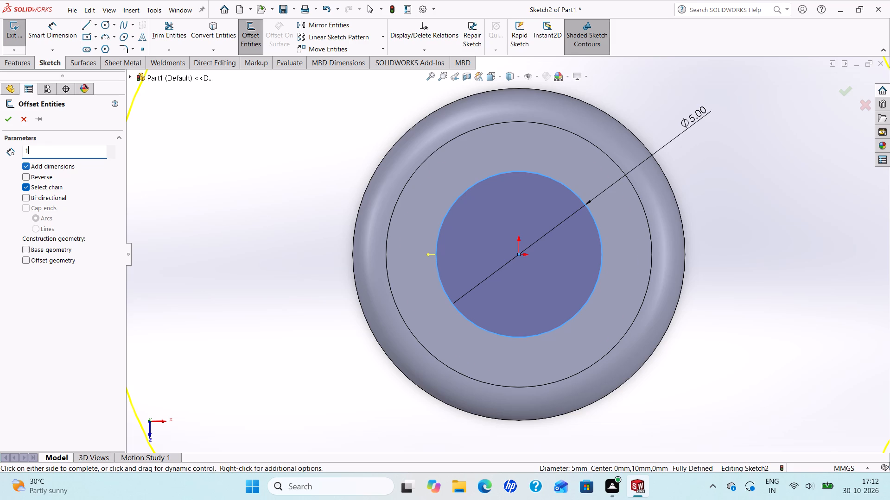
left_click(24, 179)
left_click(7, 117)
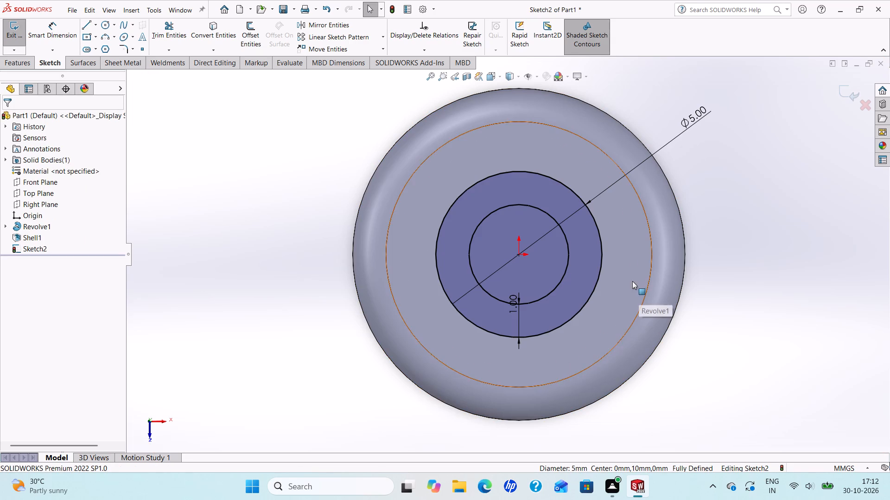
Extrude the ring between the two circles 2 mm outward from the flat face as a hollow stud, merged with the body.
scroll(632, 281, "up", 2)
scroll(611, 238, "down", 1)
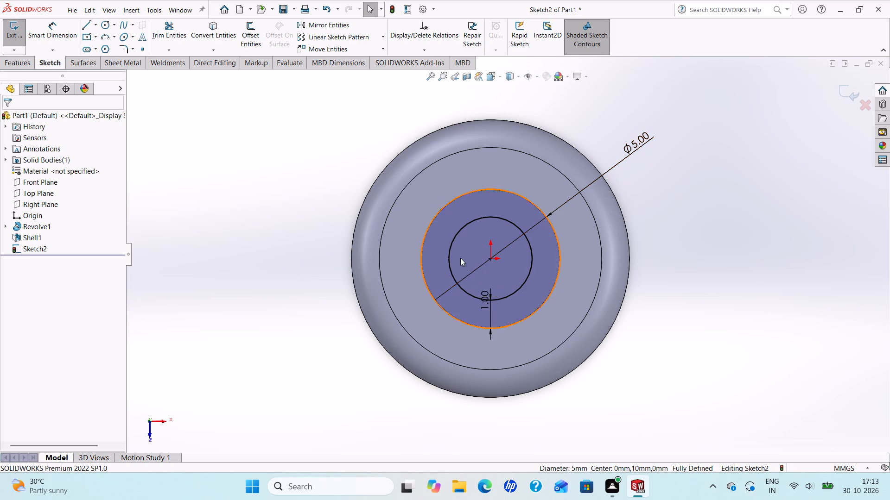
left_click(17, 64)
left_click(21, 47)
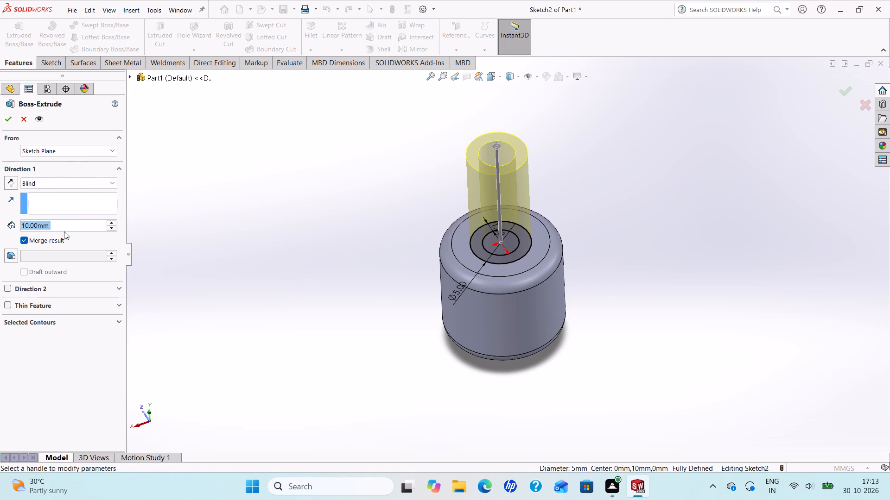
key("2")
key("Return")
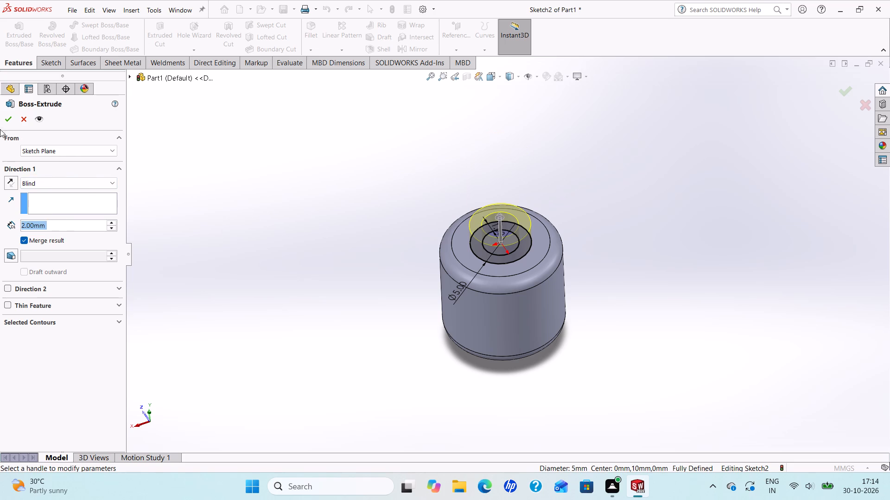
left_click(2, 115)
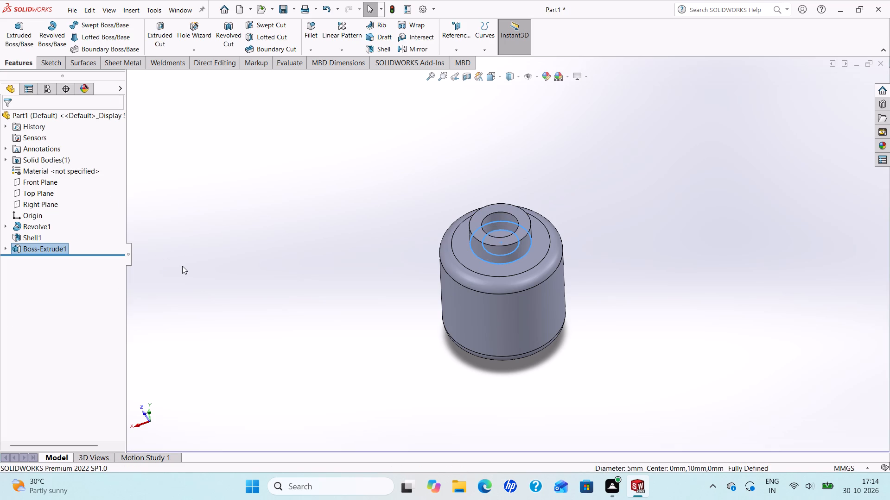
key("Escape")
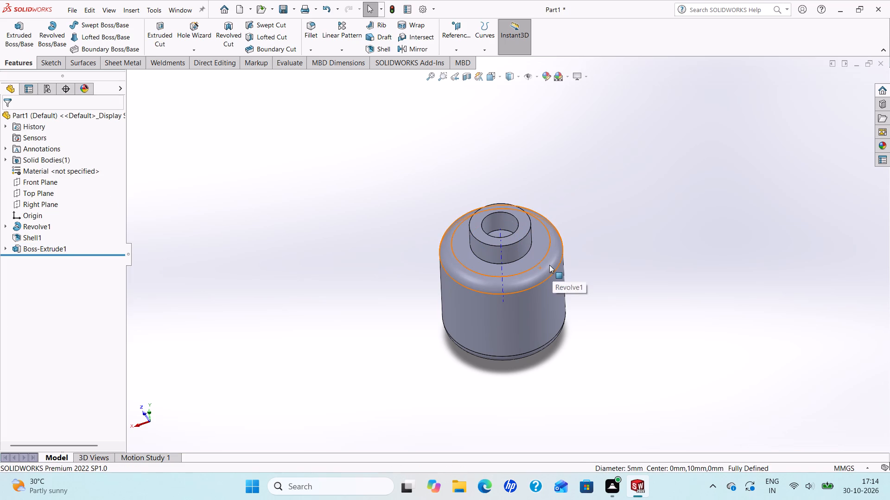
Apply the standard bright magenta color to the whole part.
middle_click_drag(546, 262, 516, 255)
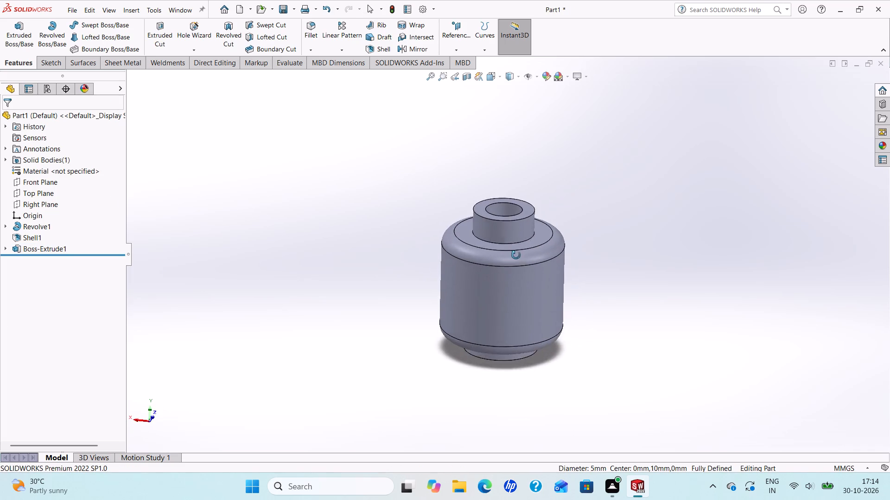
middle_click_drag(516, 255, 521, 243)
scroll(535, 263, "down", 2)
middle_click_drag(531, 275, 327, 326)
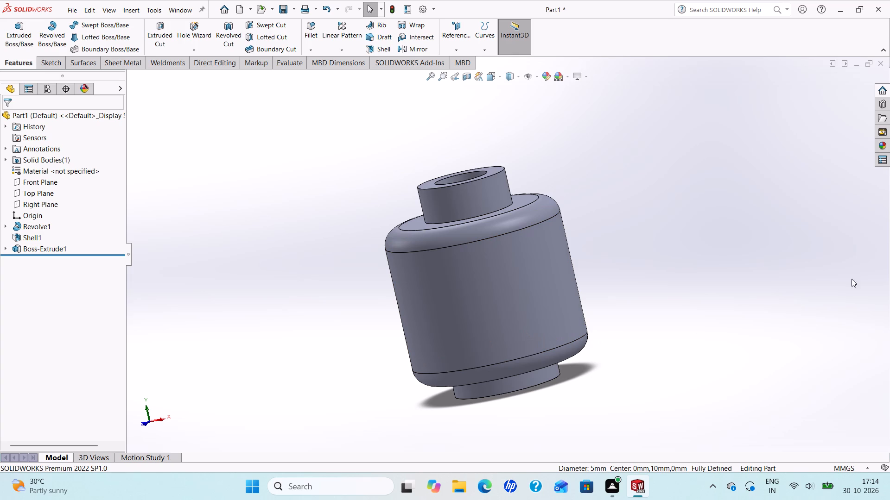
scroll(494, 285, "down", 2)
scroll(490, 281, "up", 2)
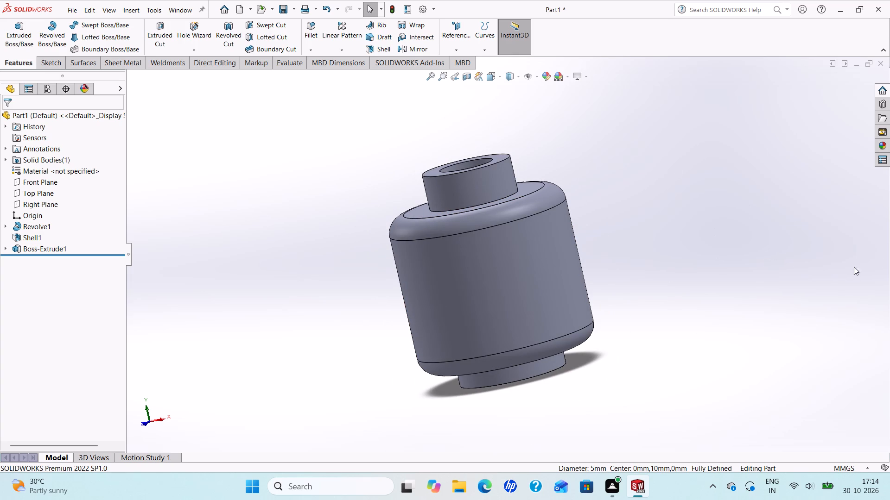
left_click(542, 81)
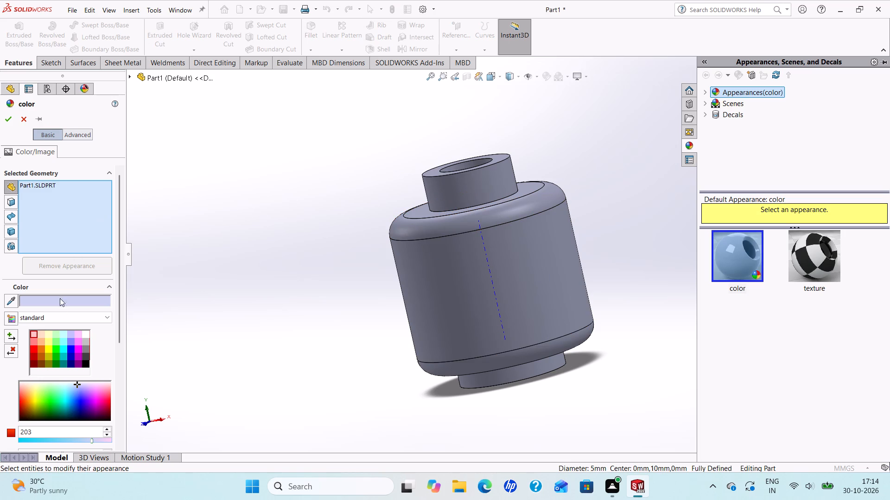
left_click(79, 348)
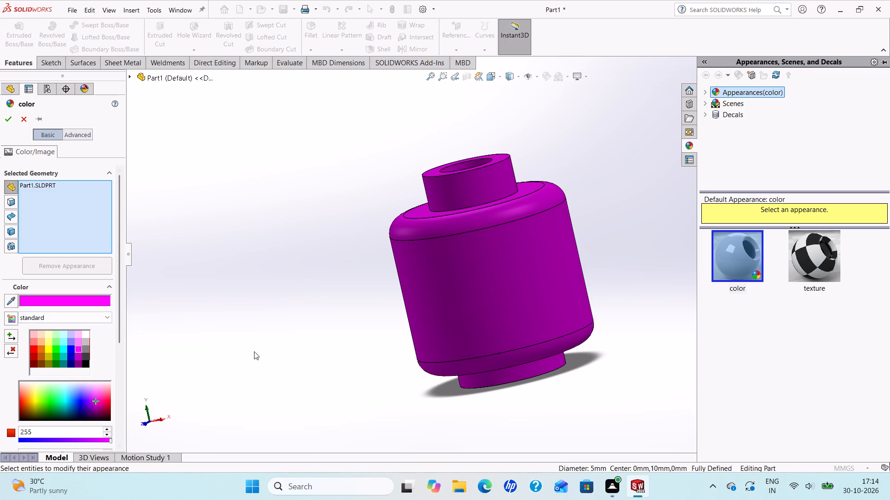
left_click(11, 122)
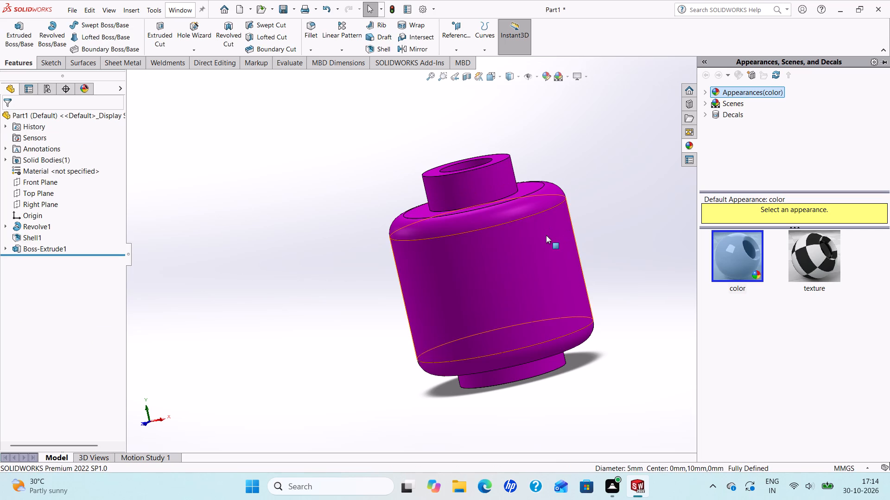
Save the part as "lego head1" in the Attachments folder.
scroll(545, 235, "down", 1)
scroll(520, 232, "up", 1)
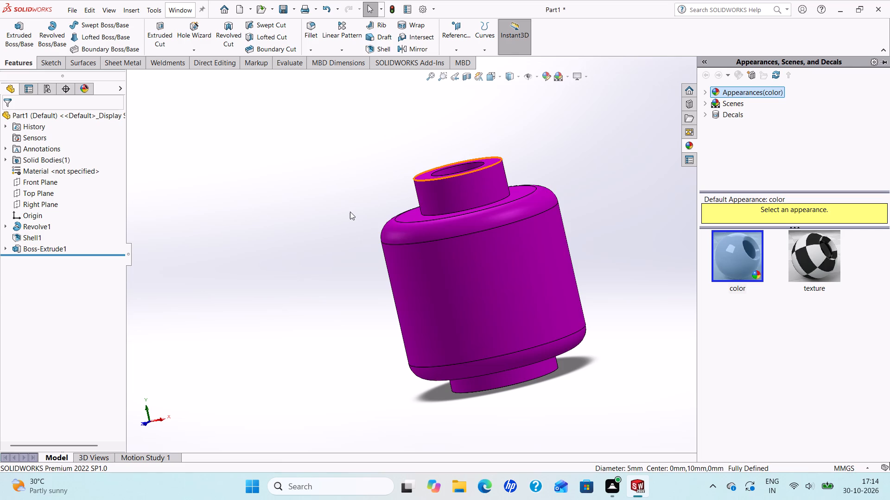
key("ctrl+s")
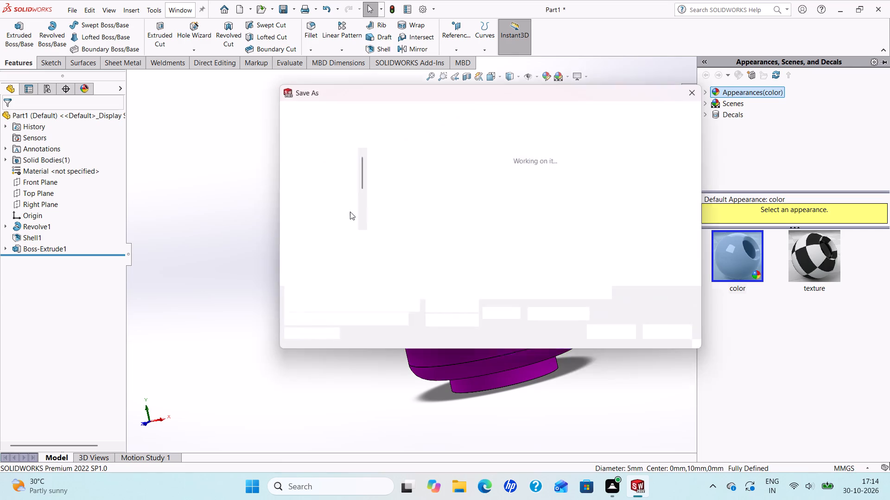
type("lego head")
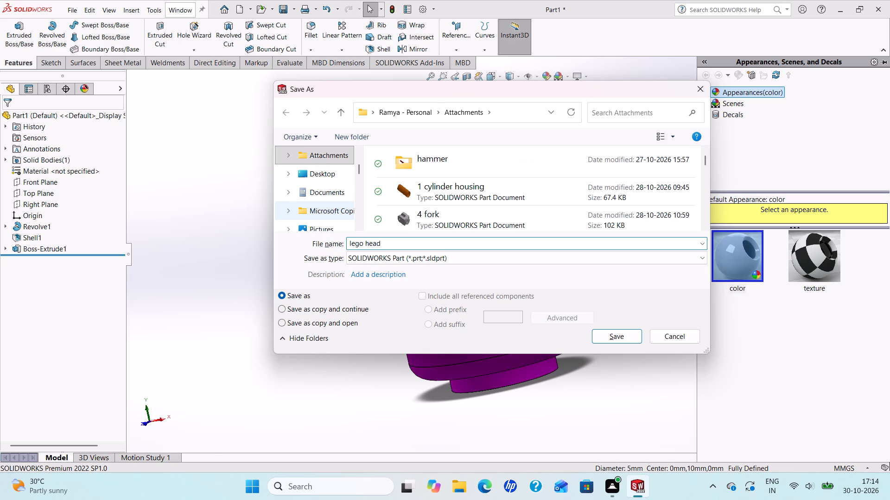
key("1")
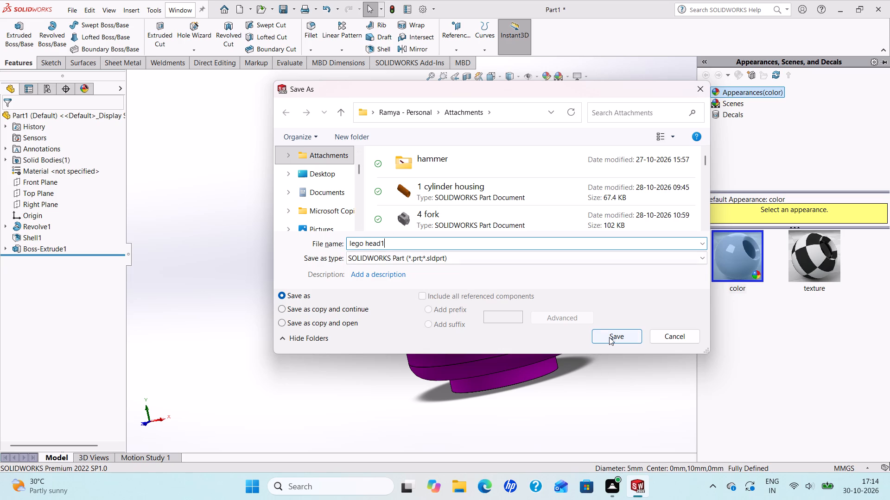
left_click(609, 337)
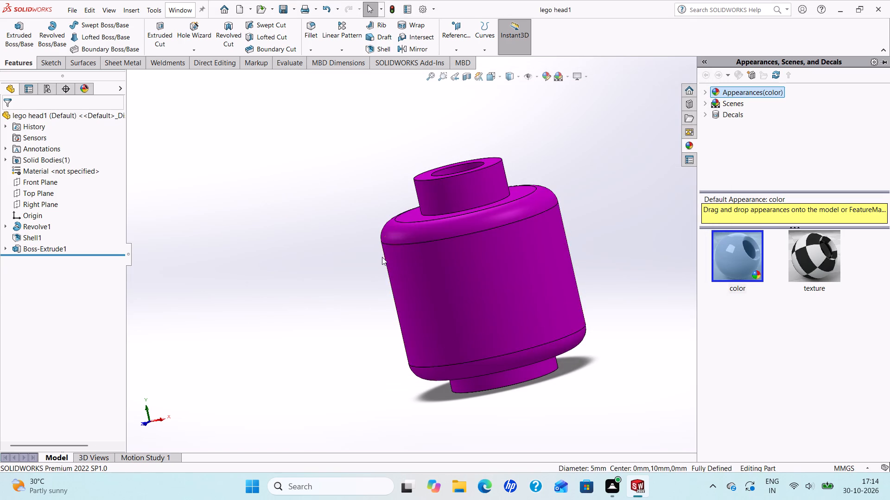
Create a new part document.
left_click(242, 8)
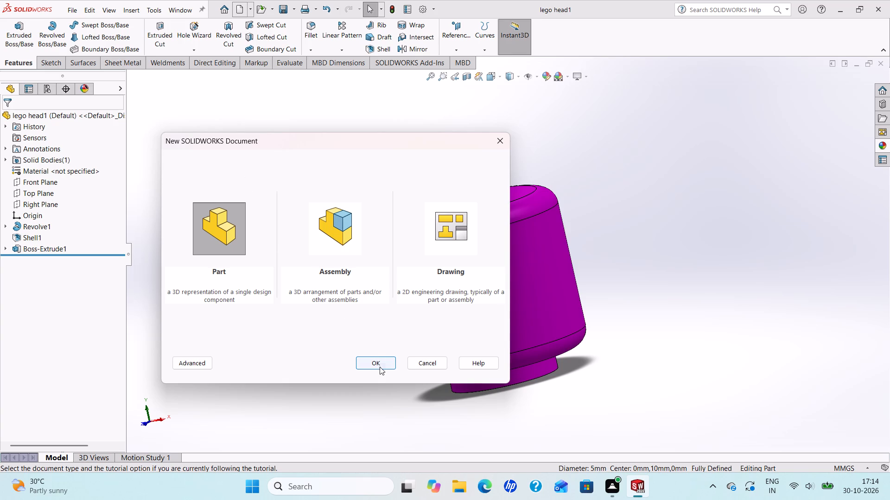
left_click(378, 367)
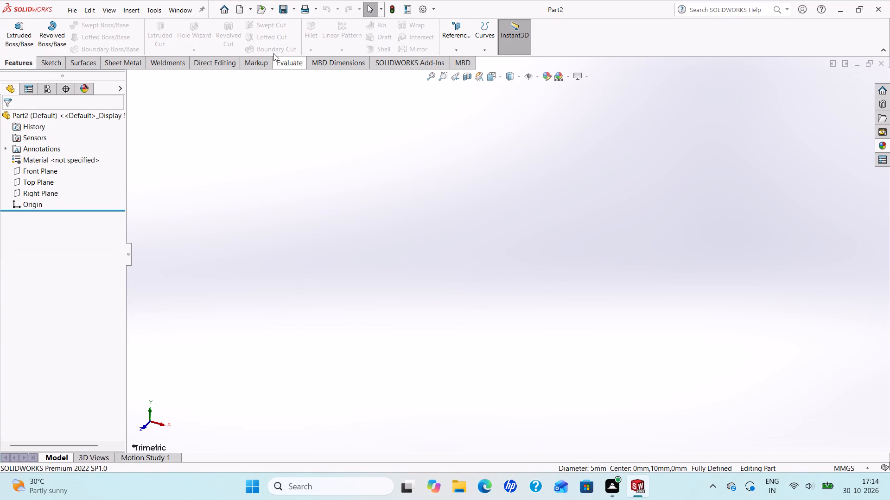
On the Front Plane, sketch a closed trapezoid about 48.5 mm high, narrower at the top, with its horizontal base starting at the origin.
left_click(22, 167)
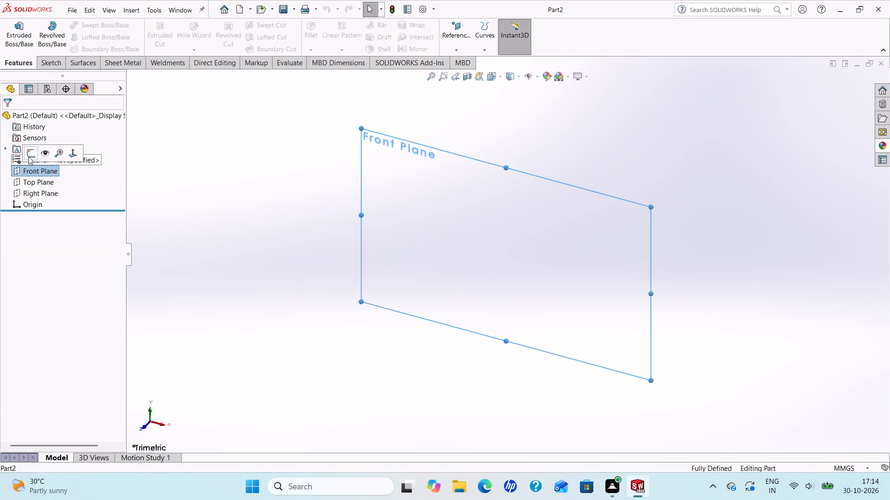
left_click(27, 153)
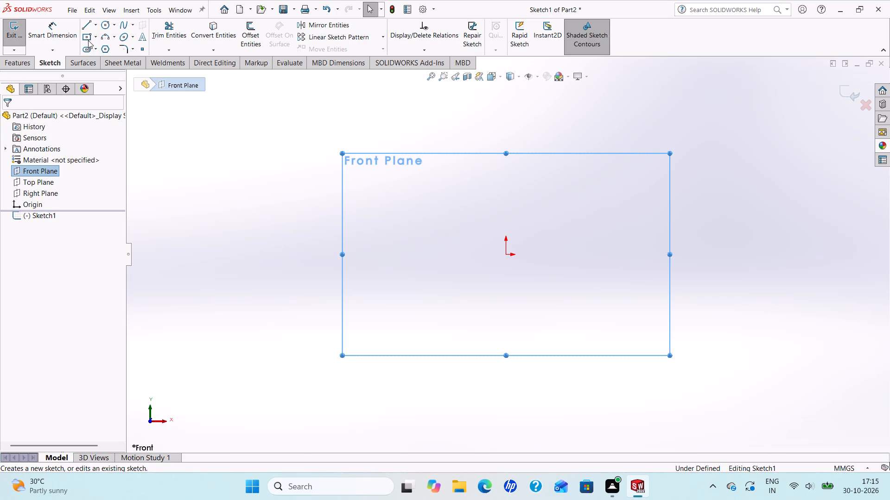
left_click(87, 23)
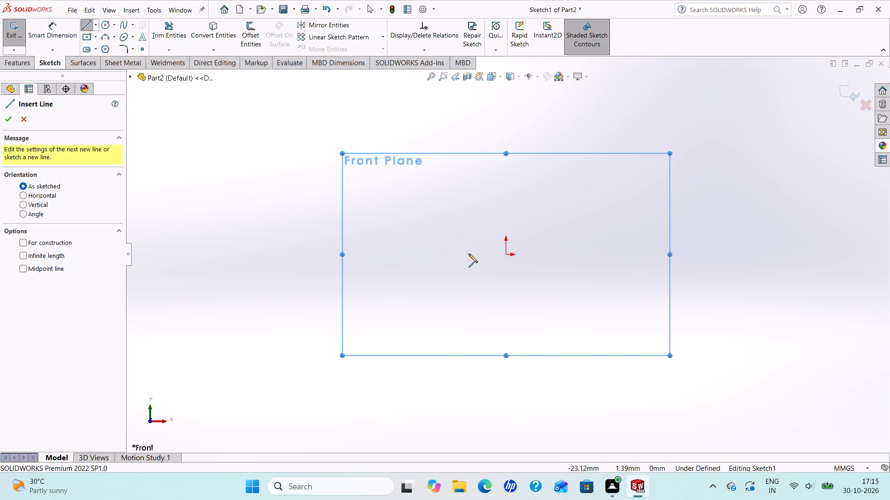
left_click(504, 254)
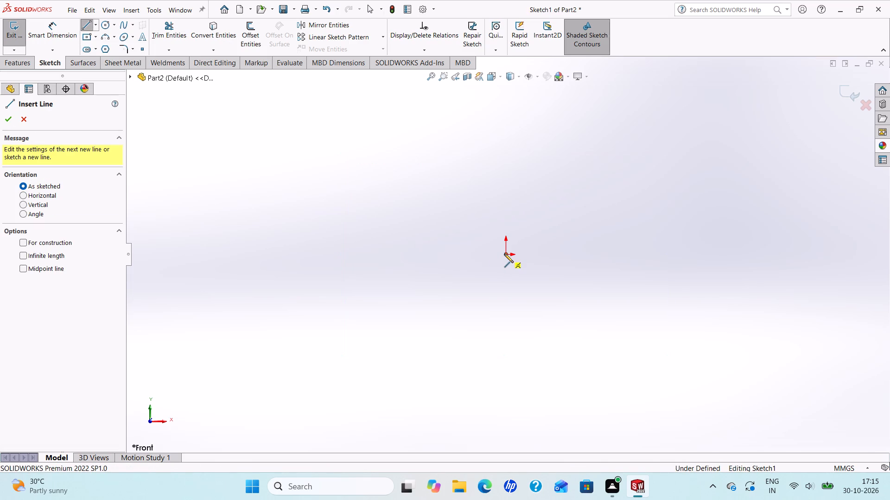
left_click(598, 254)
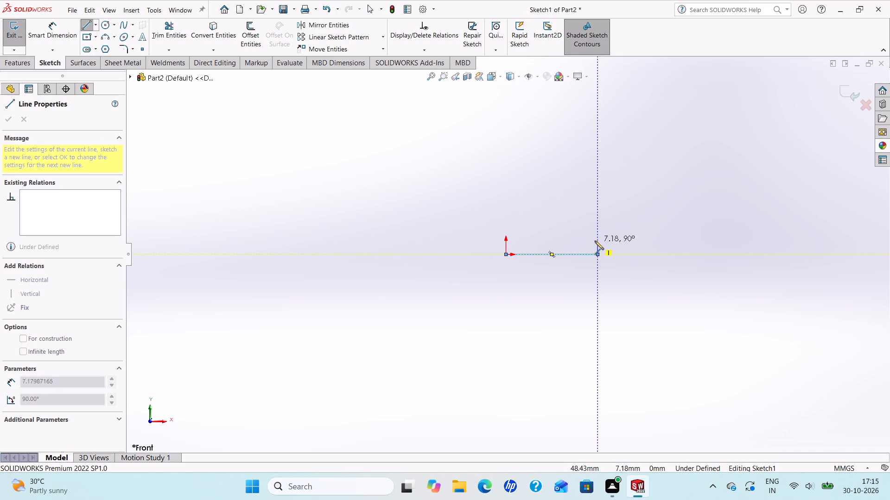
left_click(579, 165)
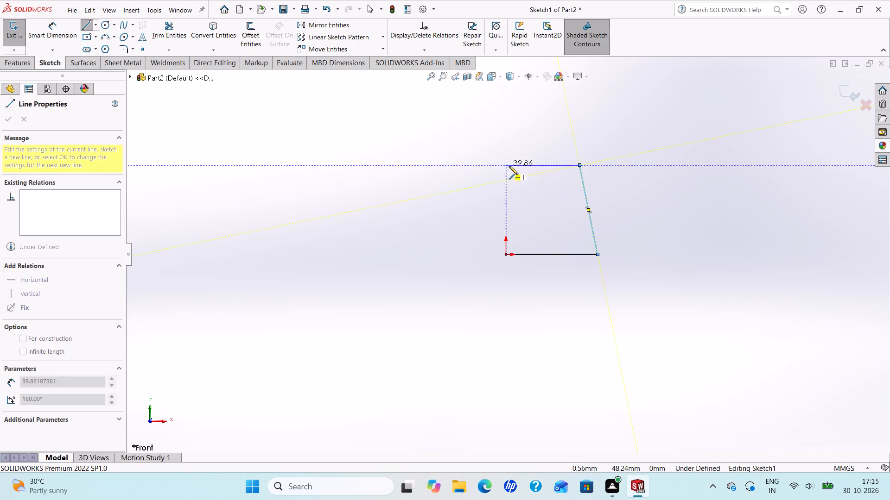
left_click(524, 167)
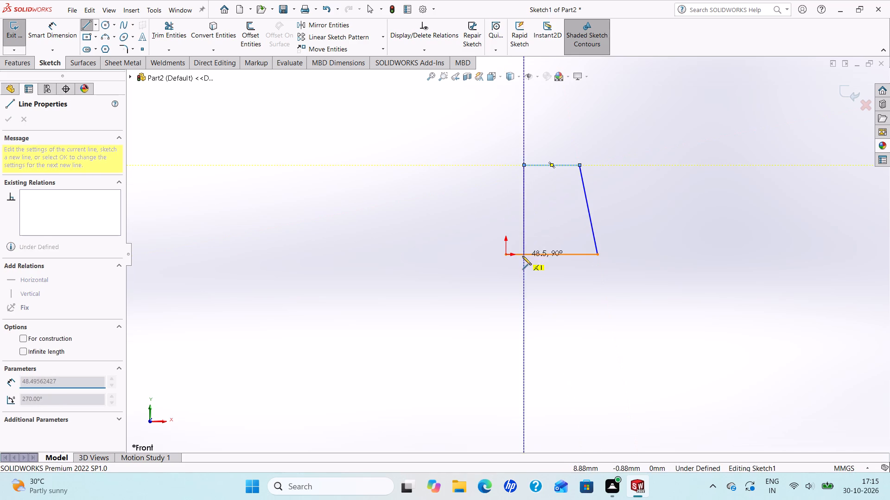
left_click(507, 255)
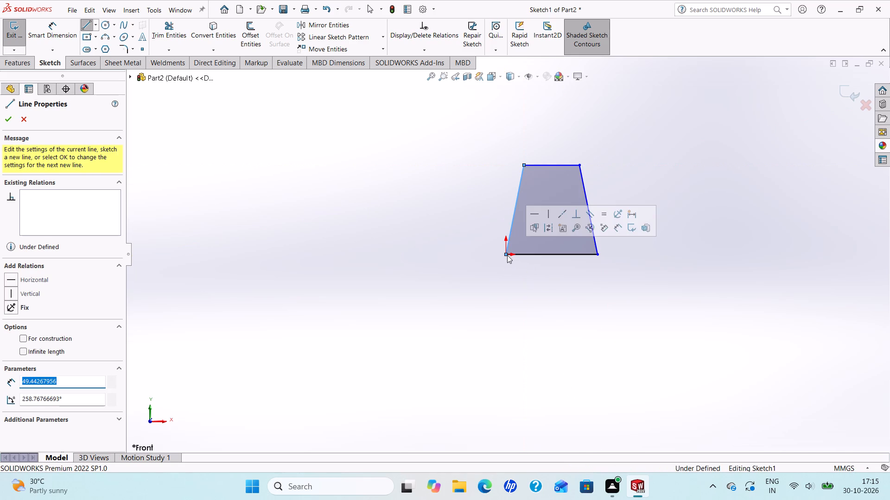
right_click(507, 255)
left_click(522, 263)
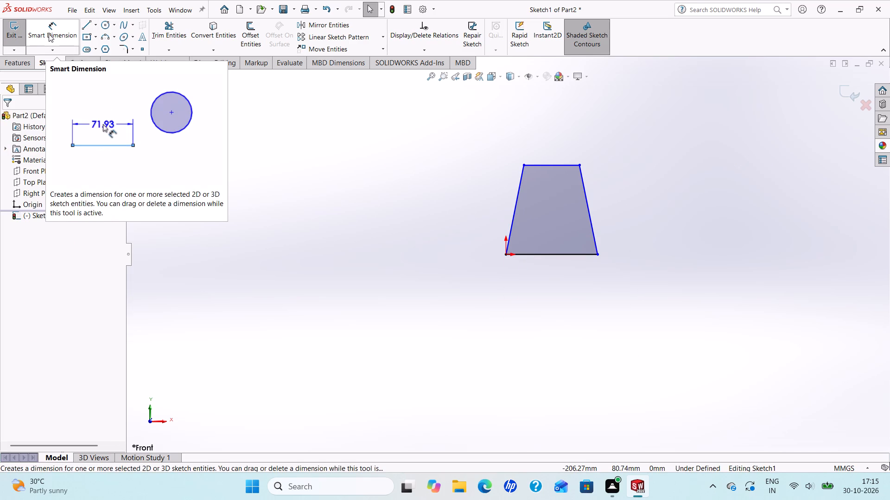
Draw a centerline about 48.5 mm long from the midpoint of the trapezoid's base to the midpoint of its top edge.
left_click(95, 26)
left_click(98, 44)
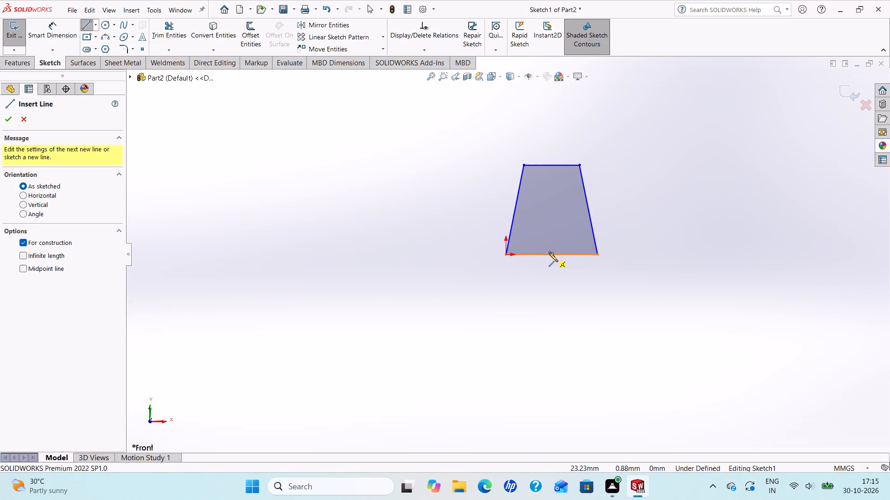
left_click(550, 253)
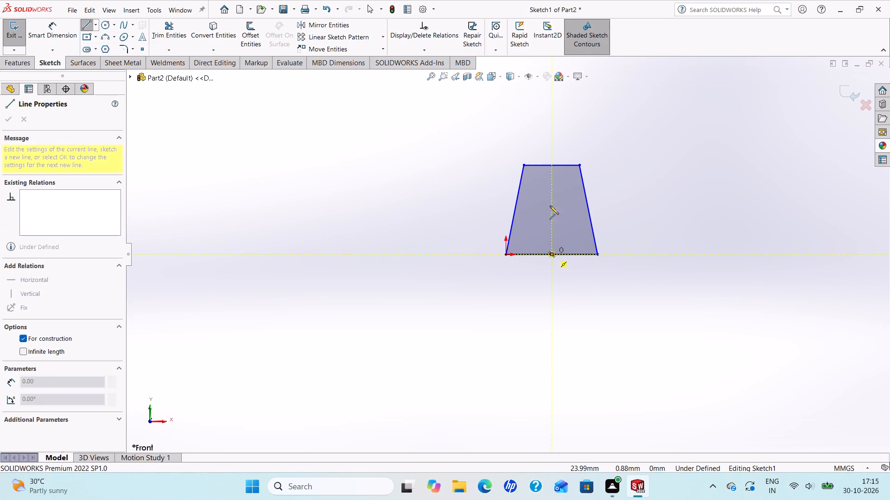
left_click(551, 163)
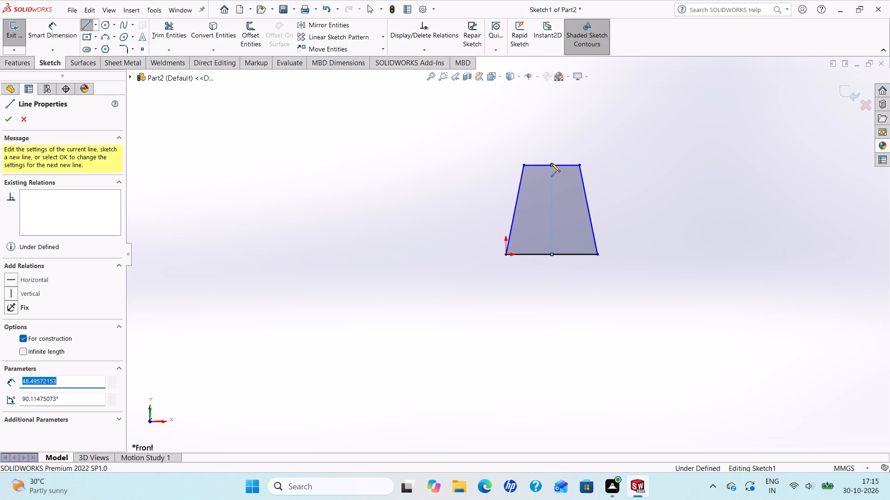
right_click(551, 163)
left_click(572, 173)
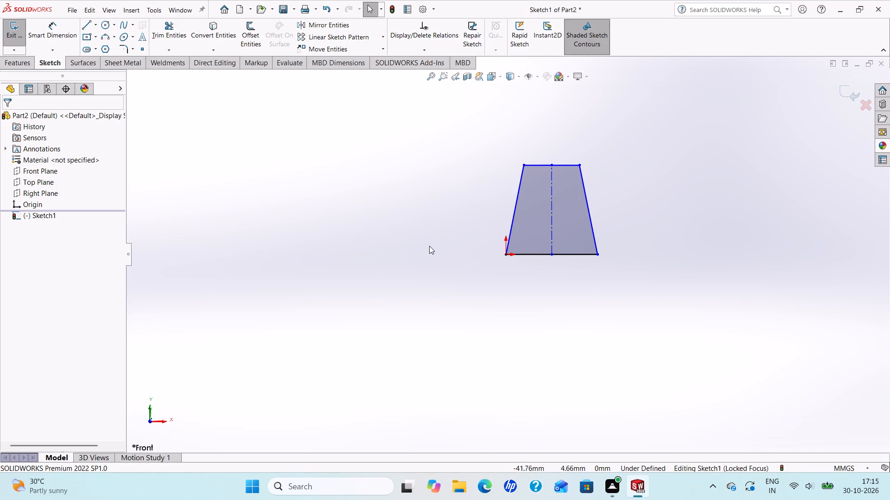
Add a Vertical relation to the trapezoid's centerline.
left_click(553, 196, "ctrl")
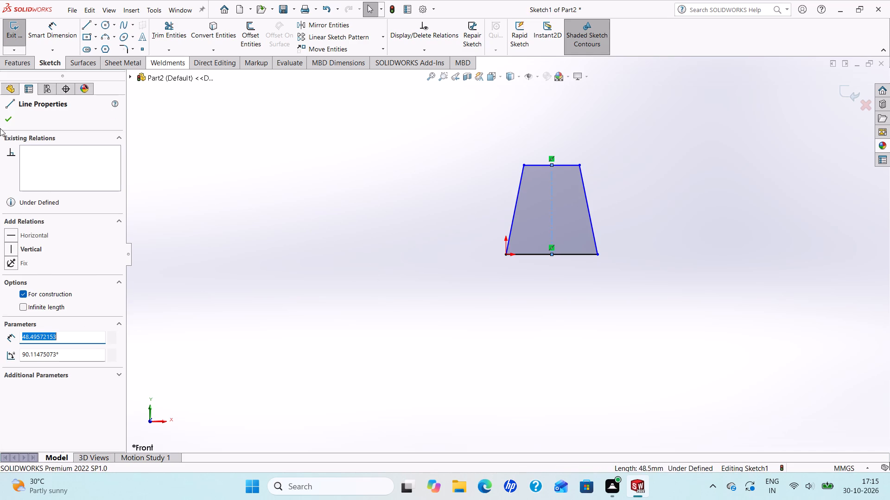
left_click(10, 244)
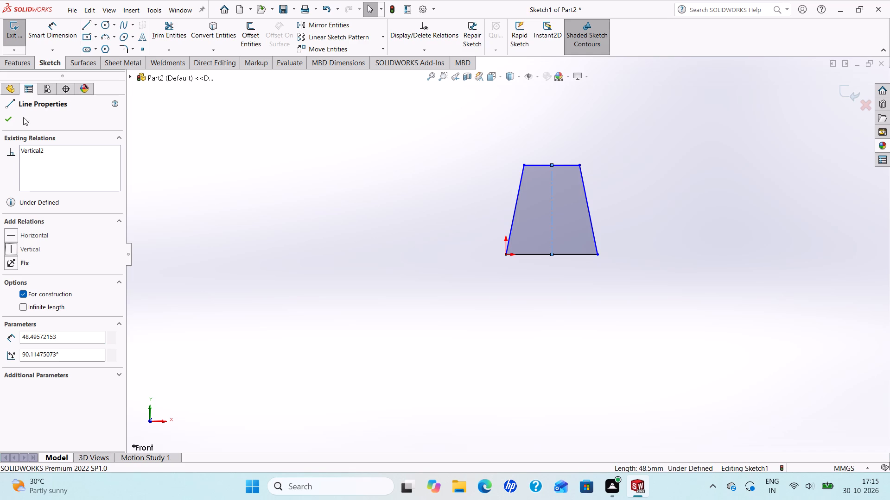
left_click(6, 117)
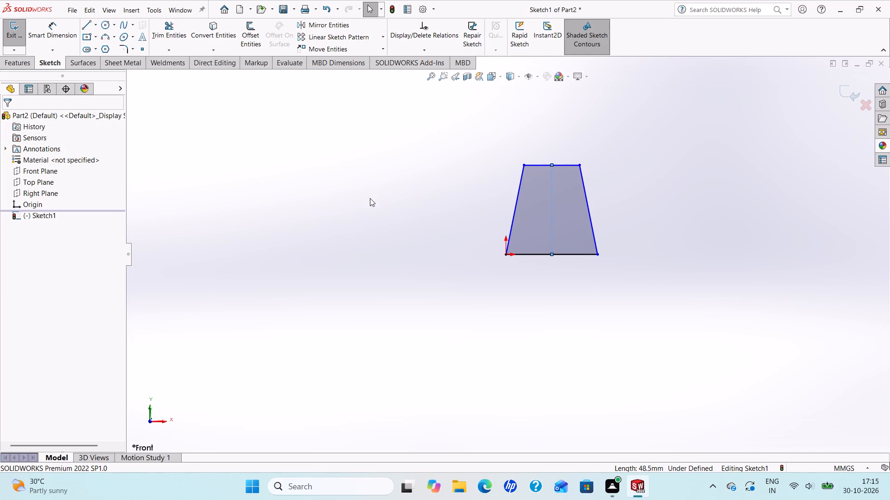
Dimension the trapezoid's base to 15 mm and its top edge to 10 mm.
left_click(58, 37)
left_click(526, 254)
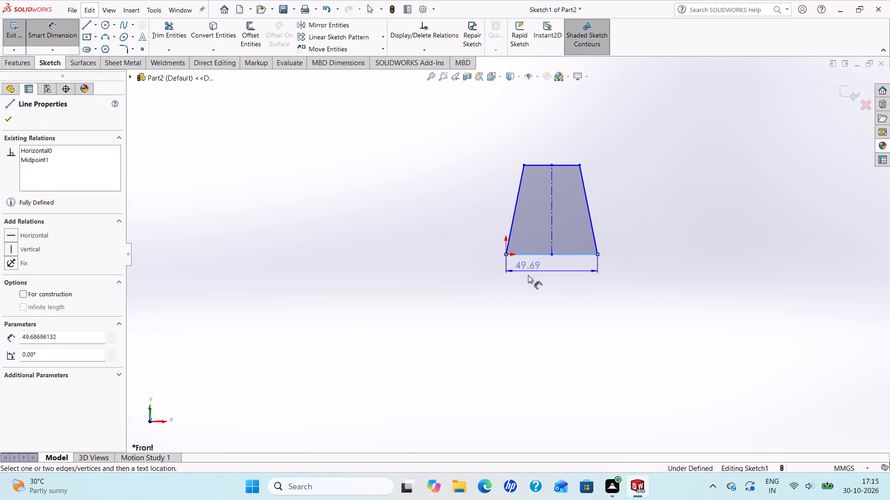
left_click(528, 277)
type("15")
key("Return")
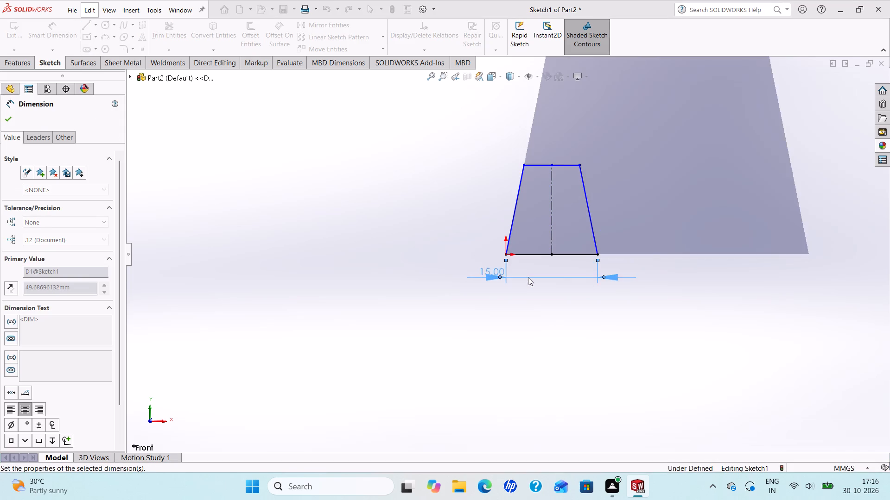
left_click(558, 166)
left_click(559, 148)
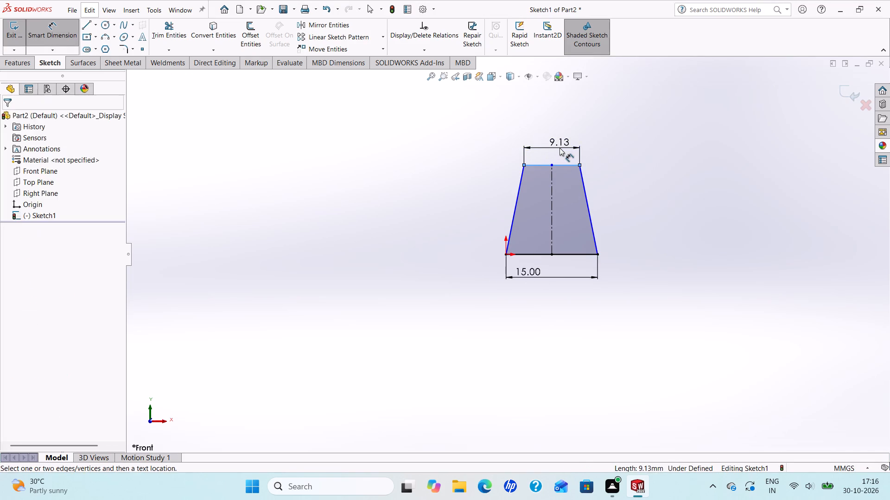
type("10")
key("Return")
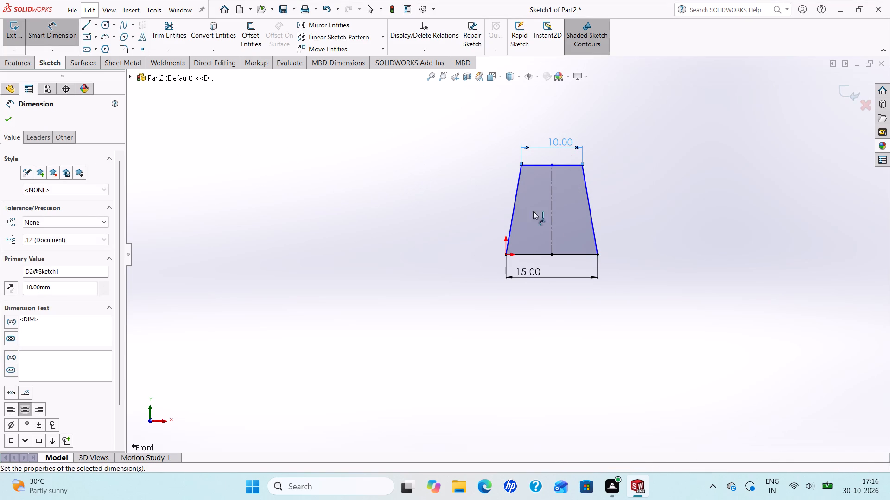
Dimension the trapezoid's height between its base and top edge to 12 mm.
scroll(575, 202, "up", 1)
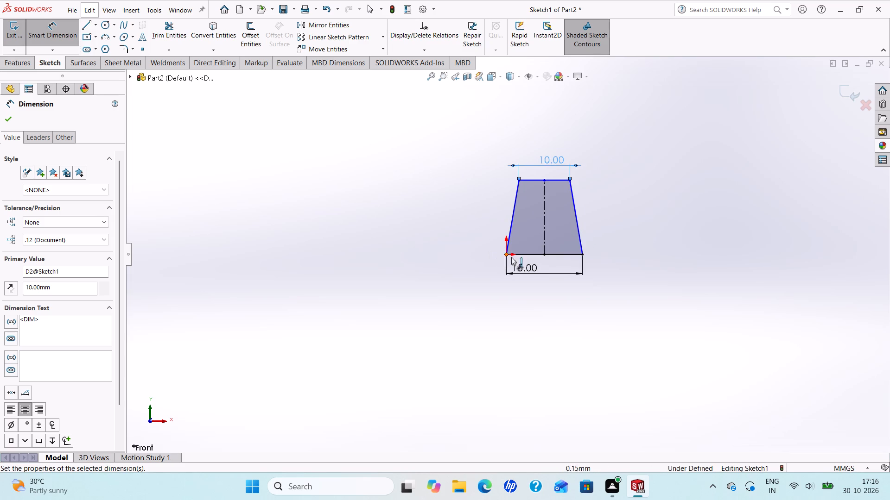
left_click(558, 255)
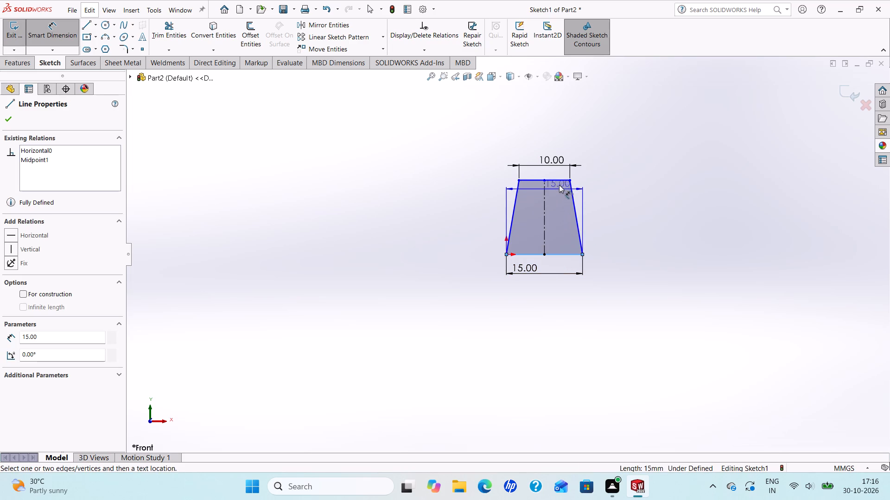
left_click(559, 183)
left_click(444, 182)
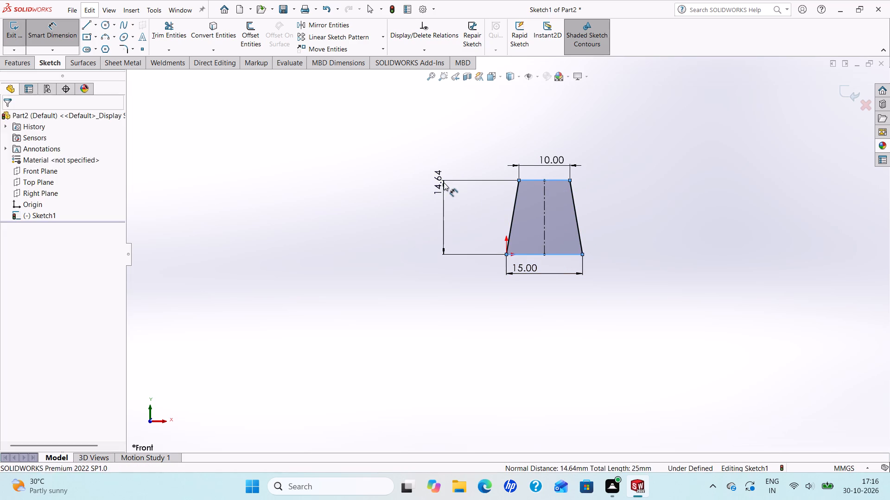
type("12")
key("Return")
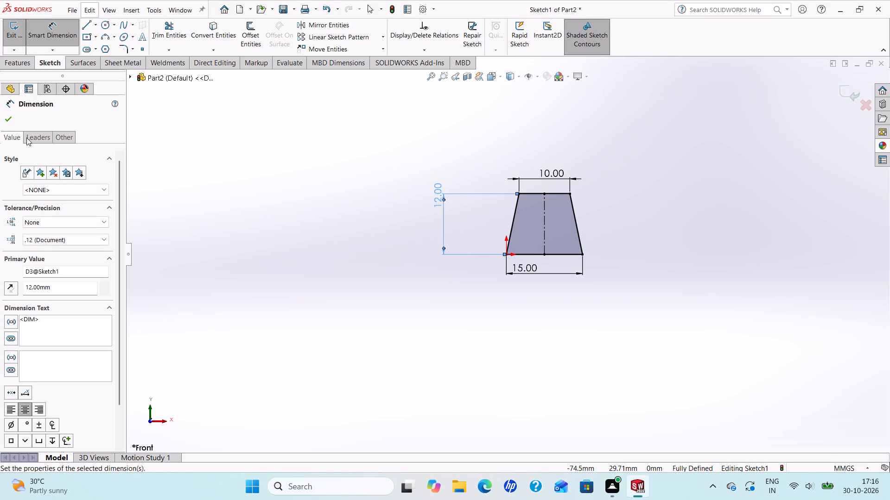
left_click(13, 124)
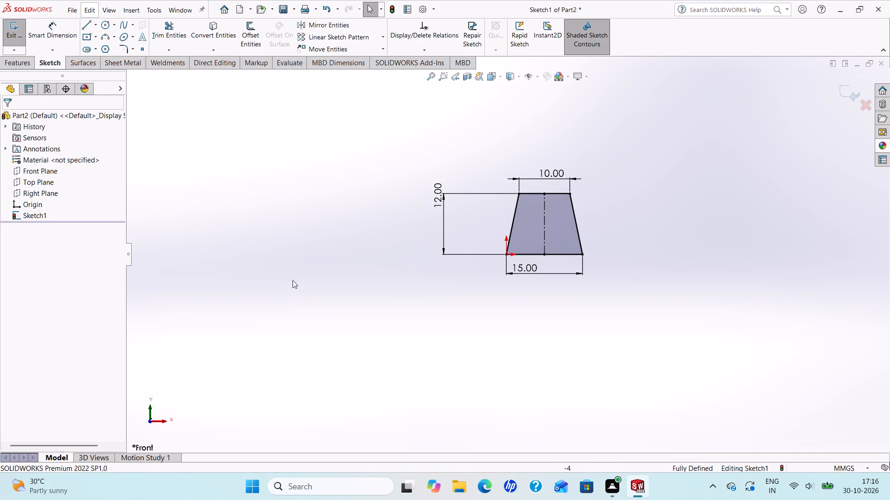
Make the two slanted sides of the trapezoid symmetric about the vertical centerline.
left_click(513, 225, "ctrl")
left_click(579, 227, "ctrl")
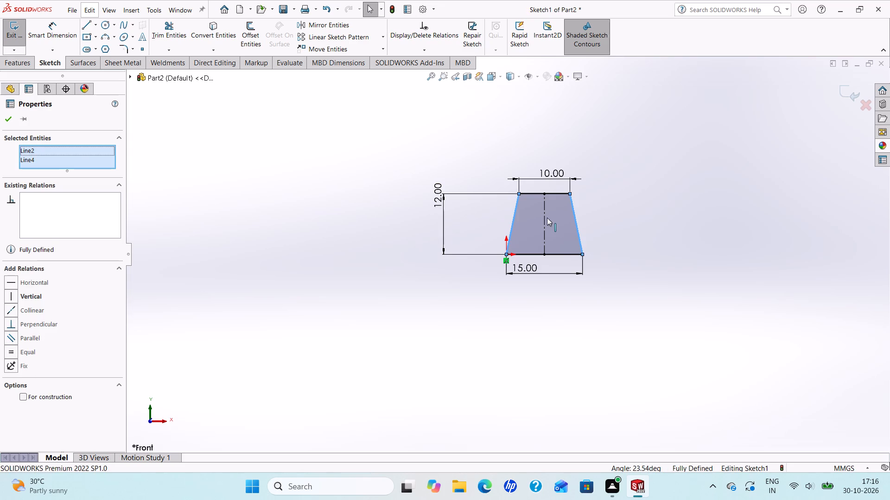
left_click(545, 216, "ctrl")
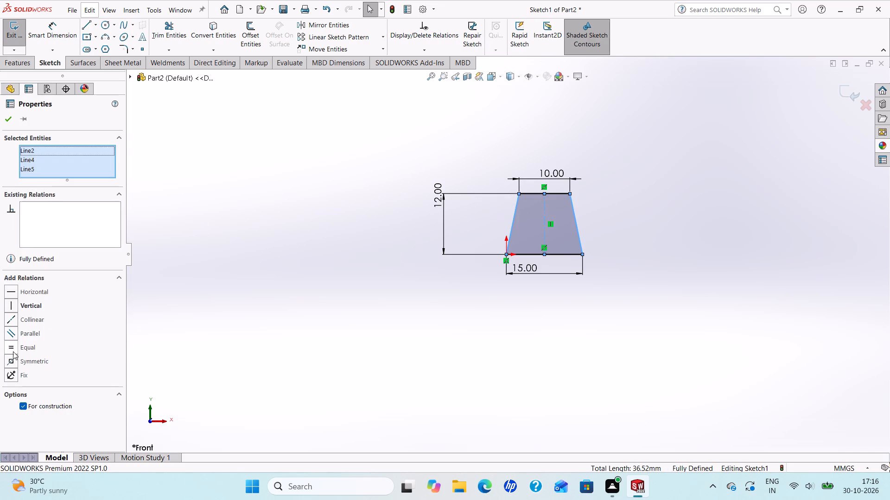
left_click(13, 357)
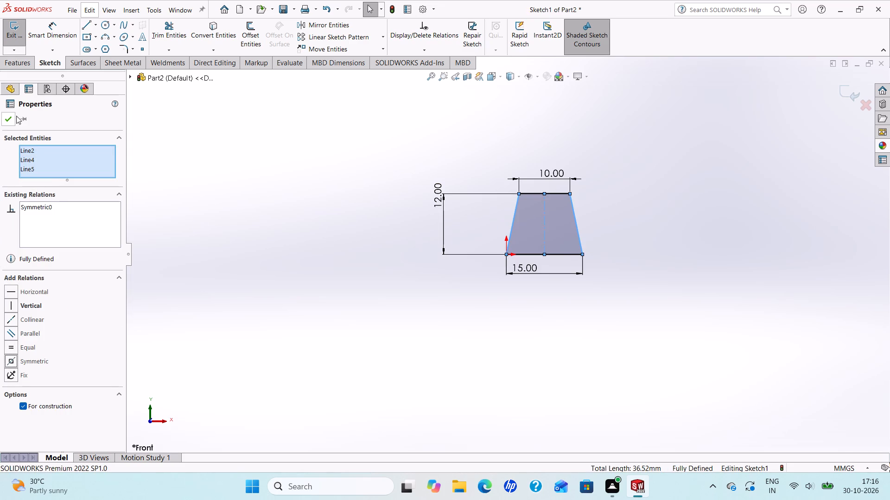
left_click(6, 122)
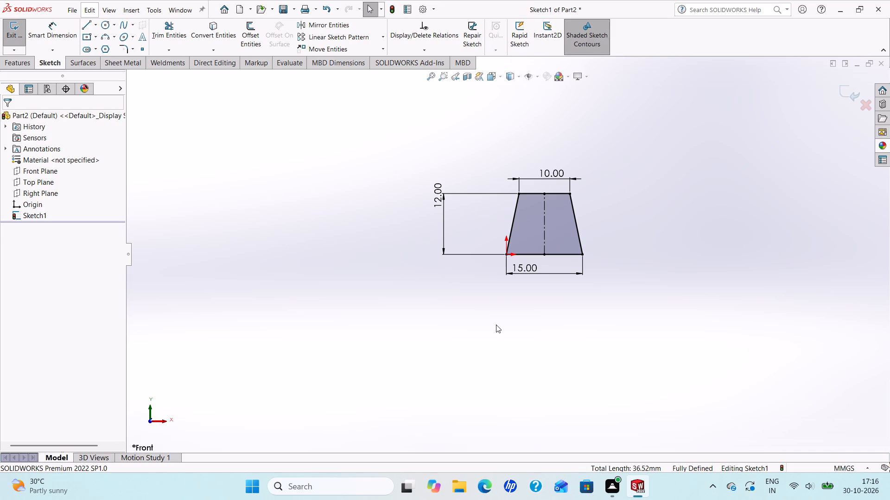
Extrude the trapezoid as a blind boss 8 mm deep in the reversed direction, behind the Front Plane.
left_click(29, 60)
left_click(25, 45)
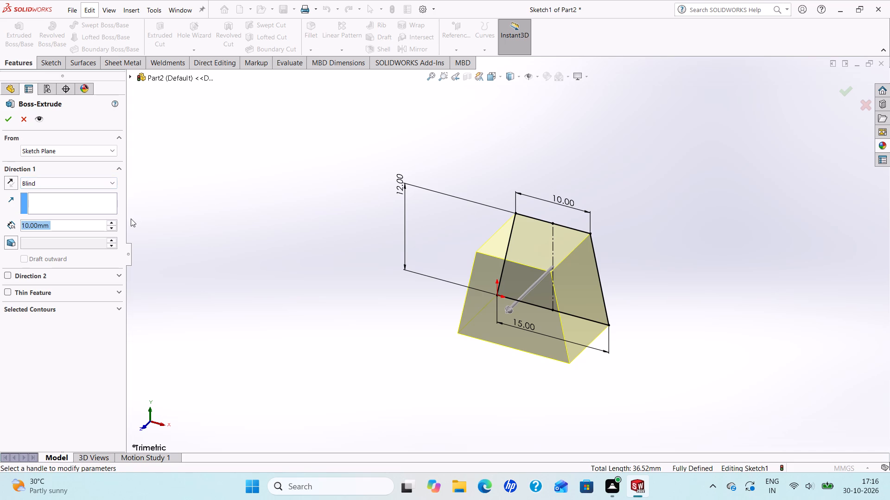
key("8")
key("Return")
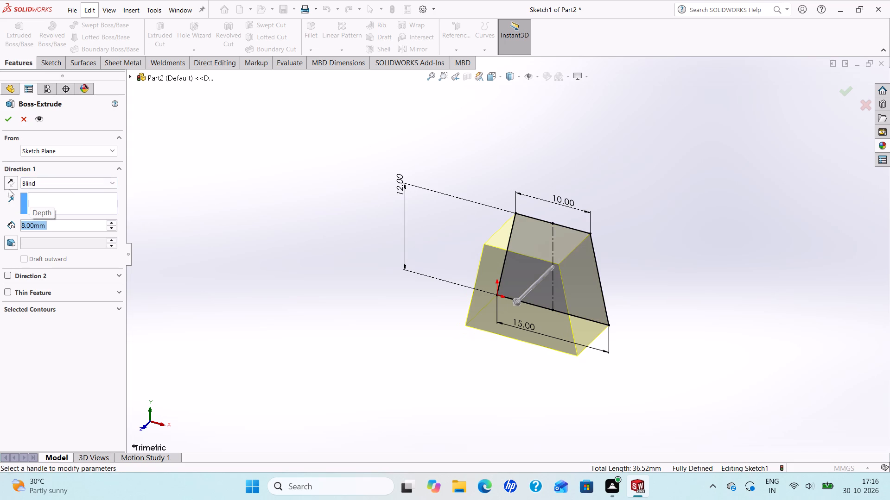
left_click(11, 180)
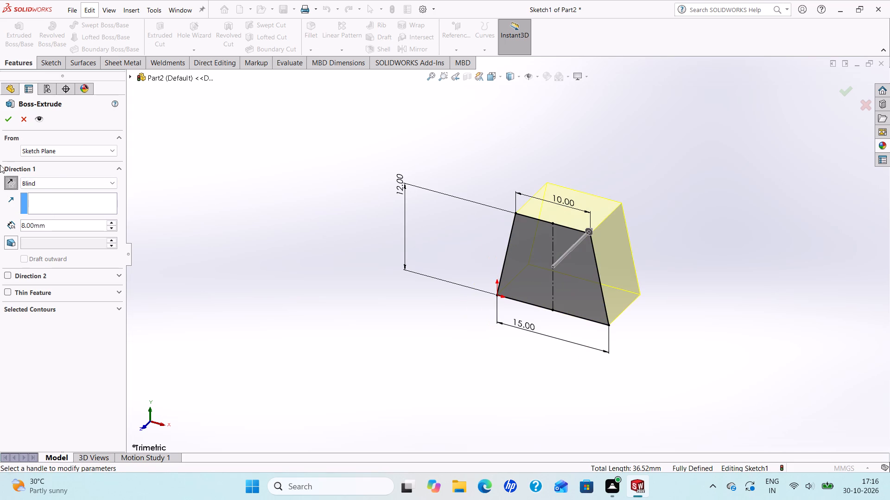
left_click(7, 119)
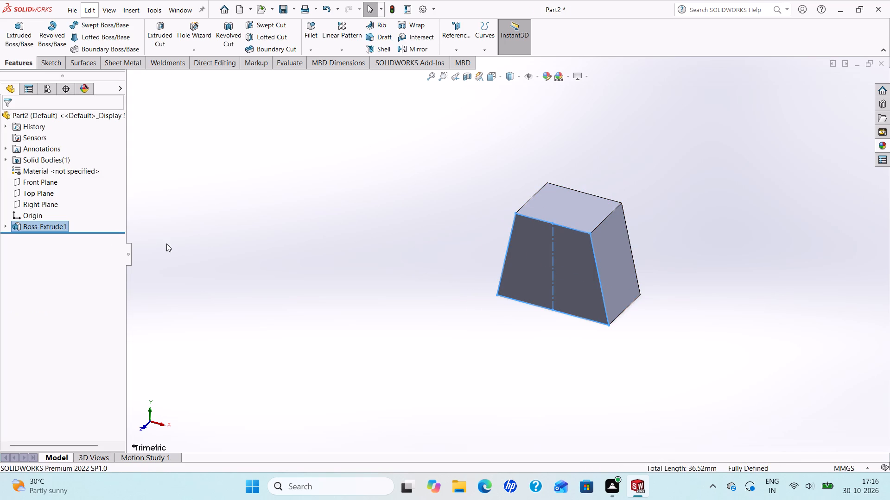
key("Escape")
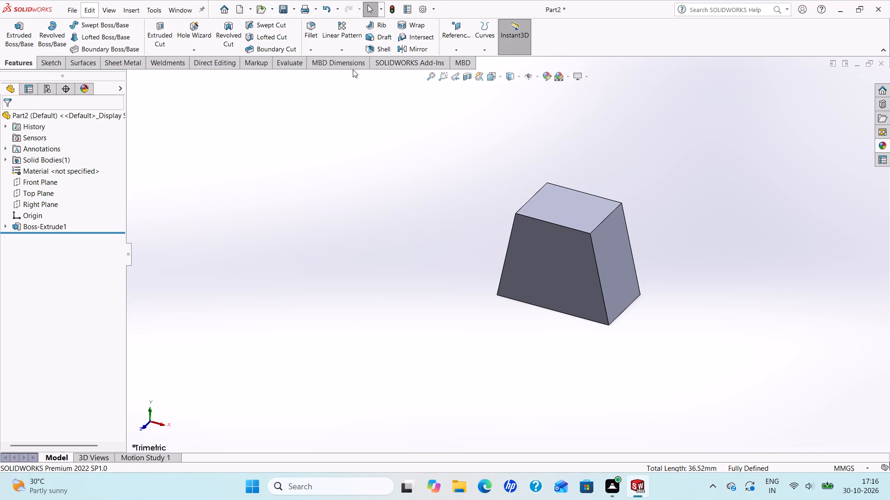
Shell the body to a 1 mm wall thickness, removing its bottom face.
left_click(377, 52)
middle_click_drag(448, 260, 488, 84)
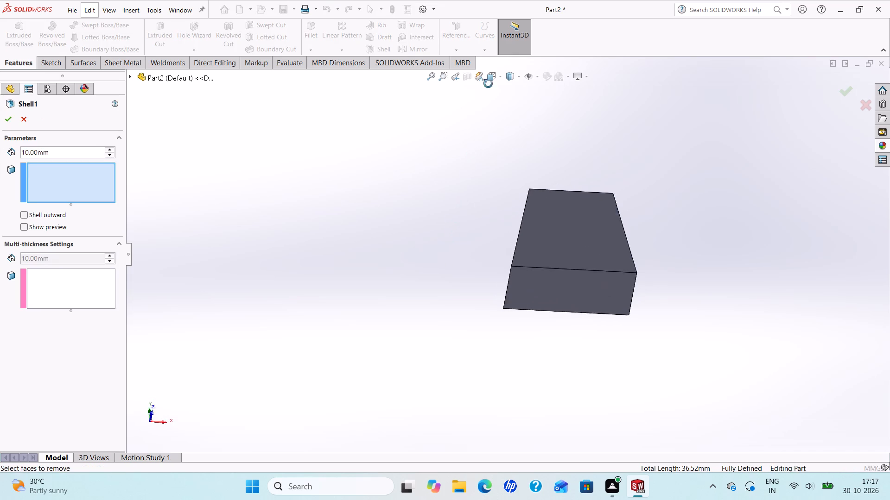
middle_click_drag(488, 84, 488, 70)
scroll(488, 70, "up", 1)
left_click(547, 277)
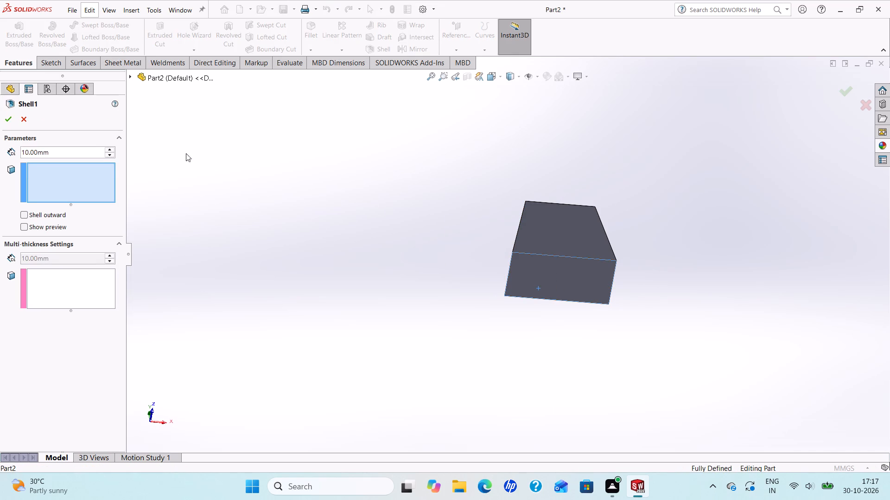
left_click_drag(60, 150, 0, 158)
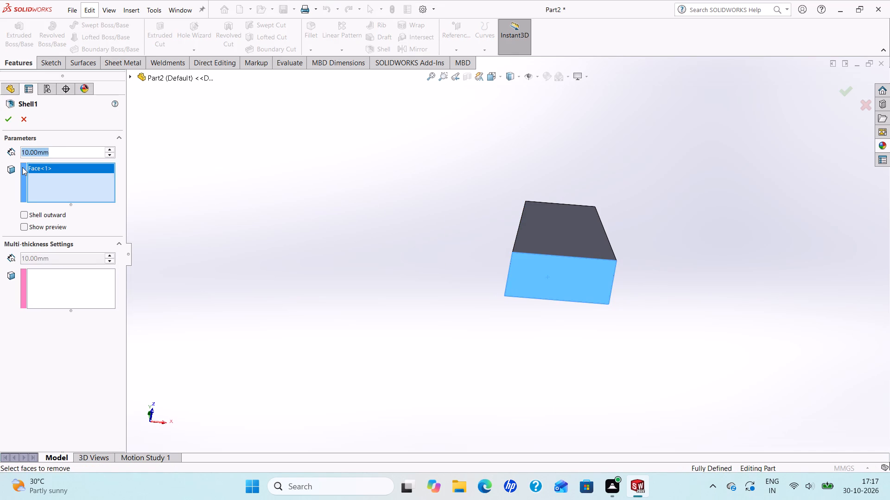
key("1")
key("Return")
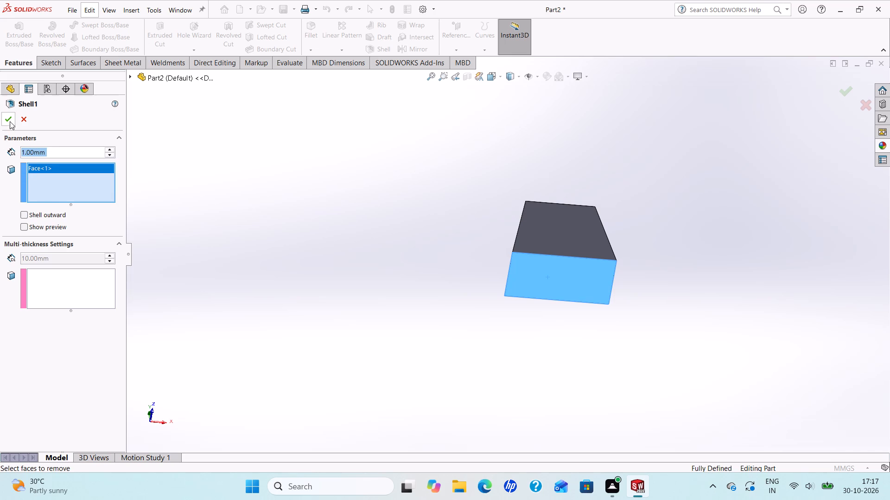
left_click(8, 119)
Start a new sketch on the top face of the shelled trapezoidal body.
middle_click_drag(454, 282, 439, 233)
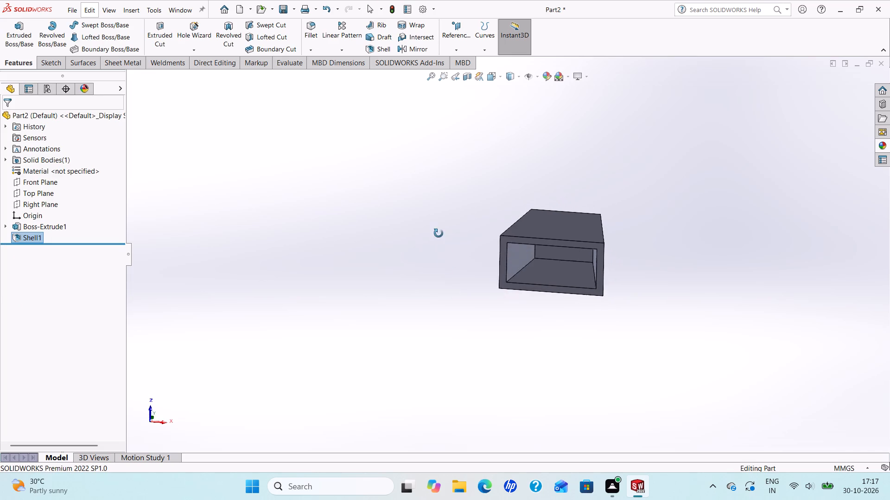
middle_click_drag(439, 233, 433, 382)
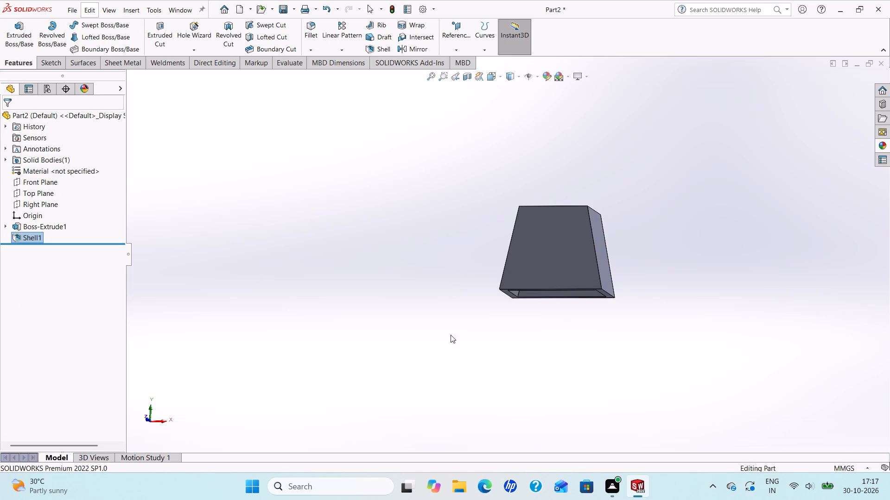
scroll(568, 271, "down", 2)
middle_click_drag(568, 271, 387, 239)
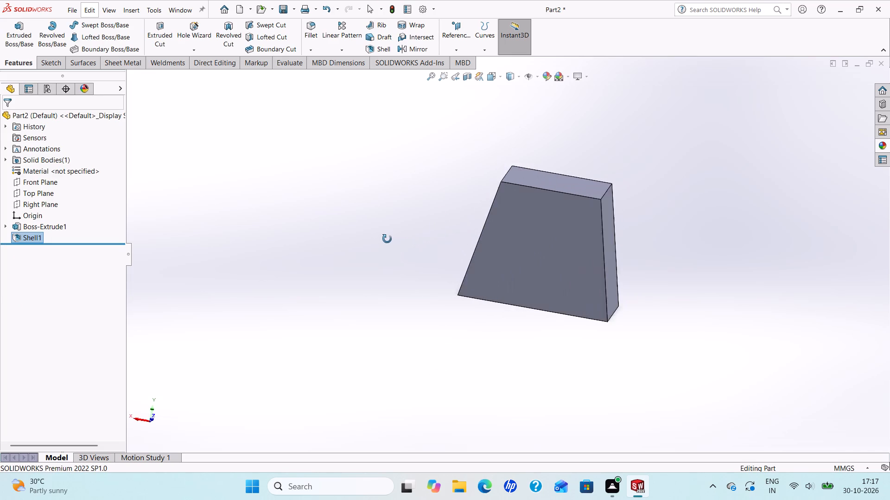
middle_click_drag(387, 239, 620, 319)
scroll(620, 319, "up", 2)
scroll(617, 238, "down", 2)
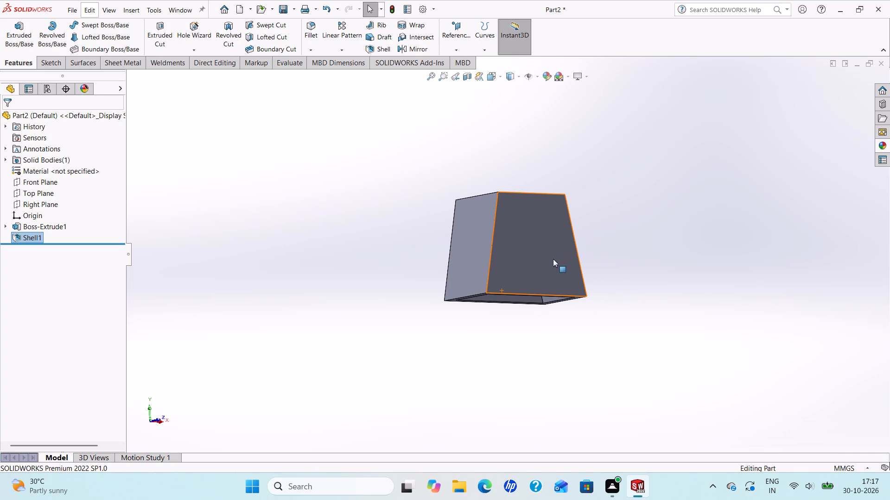
middle_click_drag(562, 202, 538, 315)
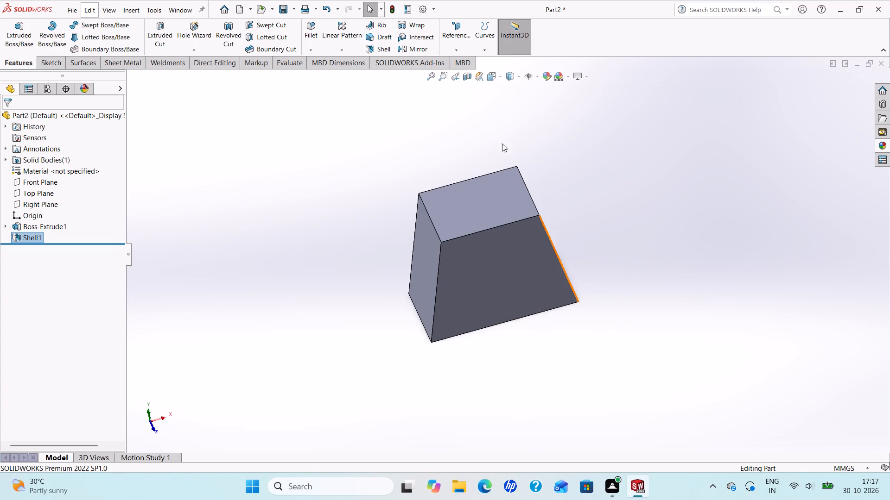
left_click(481, 196)
left_click(523, 167)
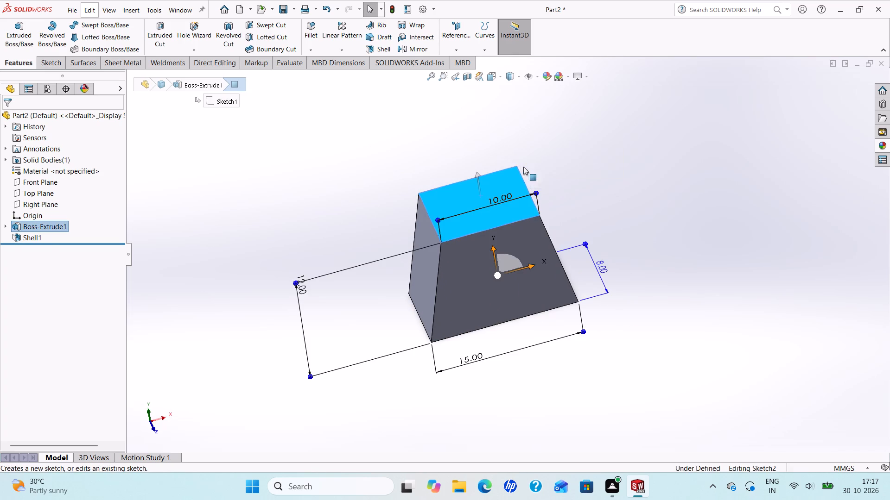
scroll(525, 169, "up", 3)
scroll(622, 201, "down", 1)
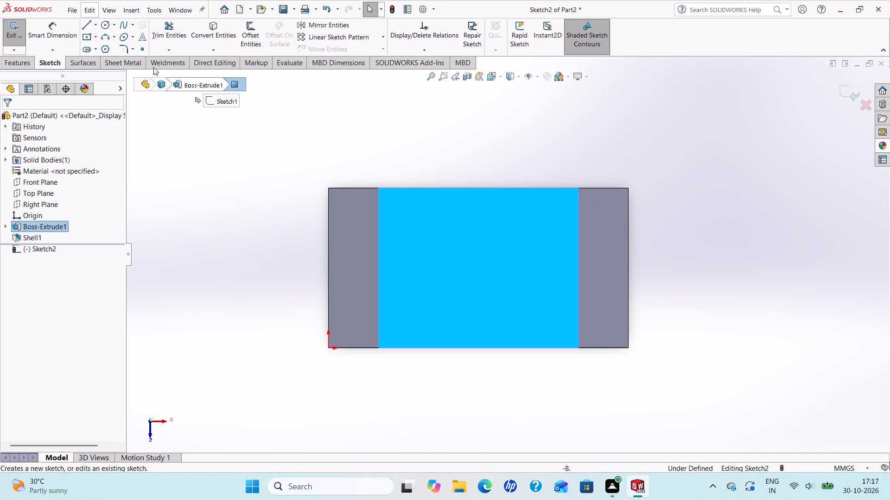
Draw a centerline across the top face, joining the midpoints of its front and back edges.
left_click(93, 27)
left_click(104, 47)
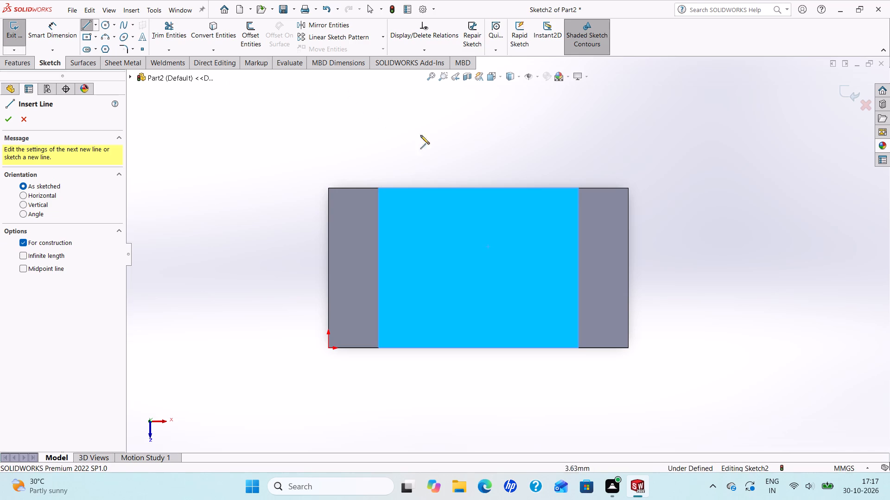
left_click(478, 187)
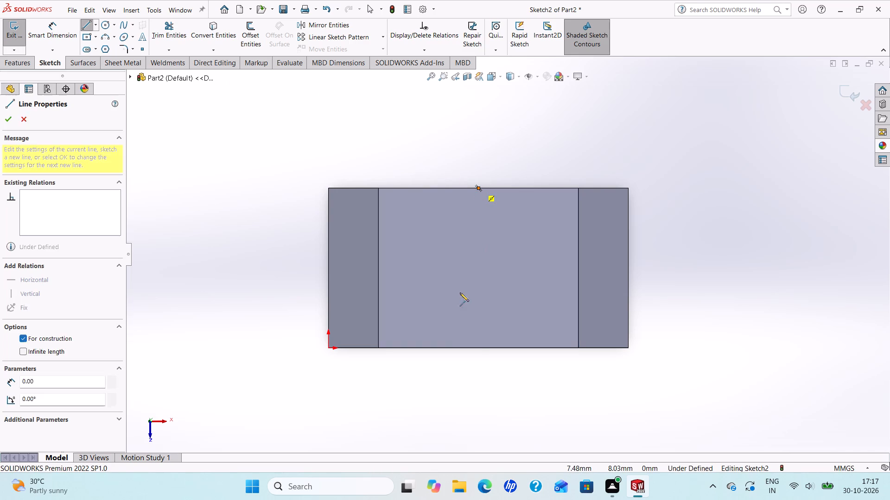
left_click(479, 348)
right_click(479, 348)
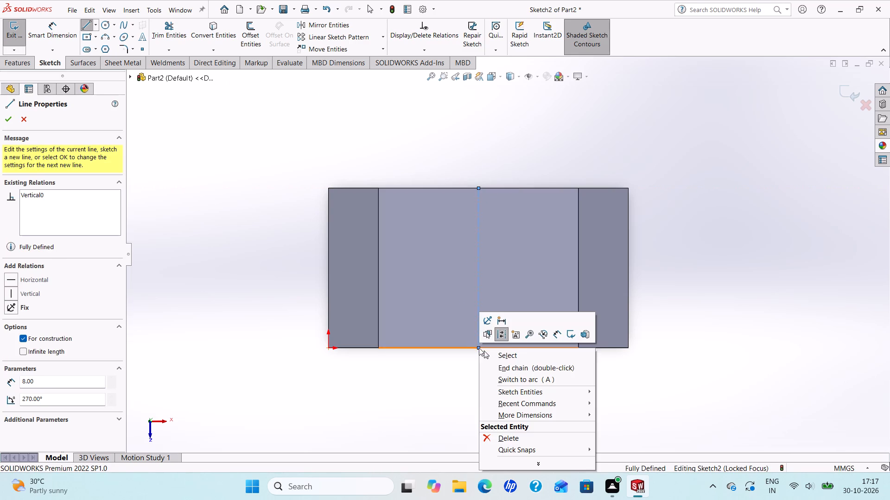
left_click(494, 357)
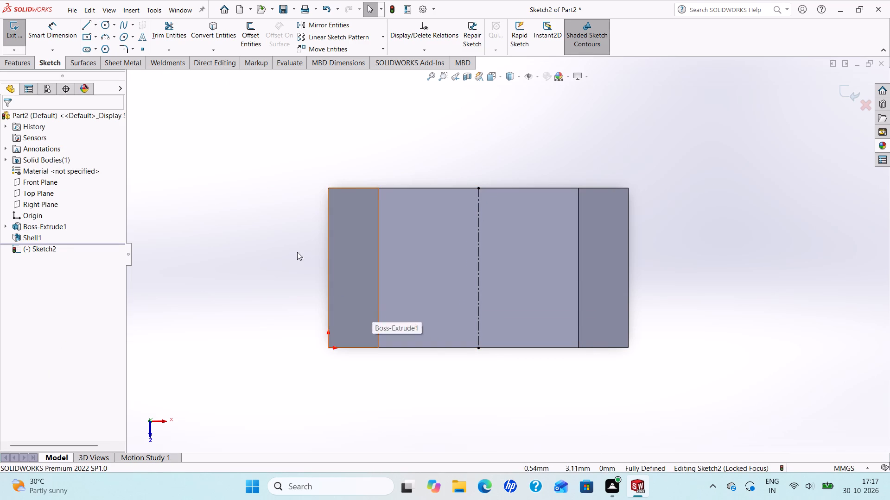
Sketch a circle about 3.5 mm in diameter centered on the midpoint of the top face's centerline.
left_click(106, 26)
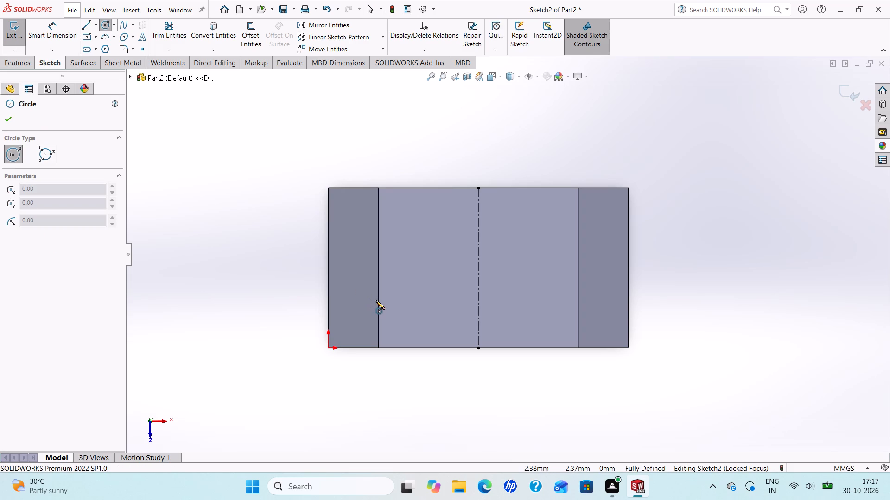
left_click(478, 268)
left_click(509, 286)
right_click(511, 287)
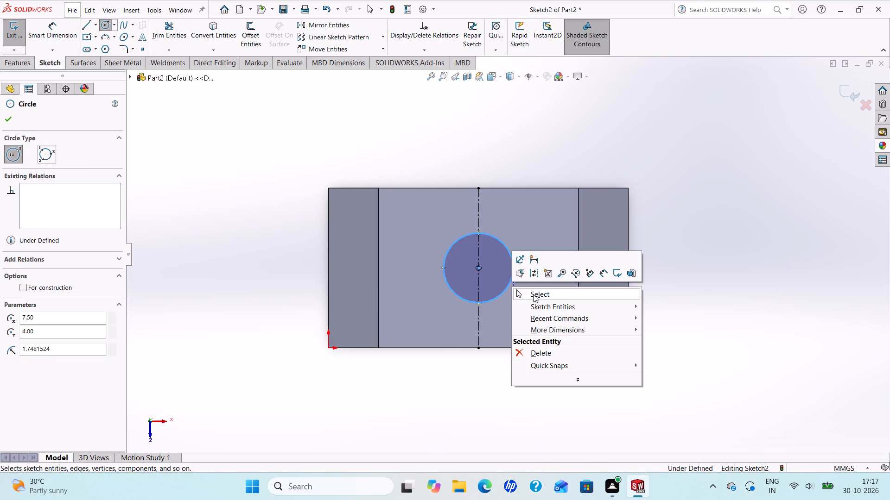
left_click(533, 294)
Dimension the circle on the top face to a 4 mm diameter.
left_click(52, 28)
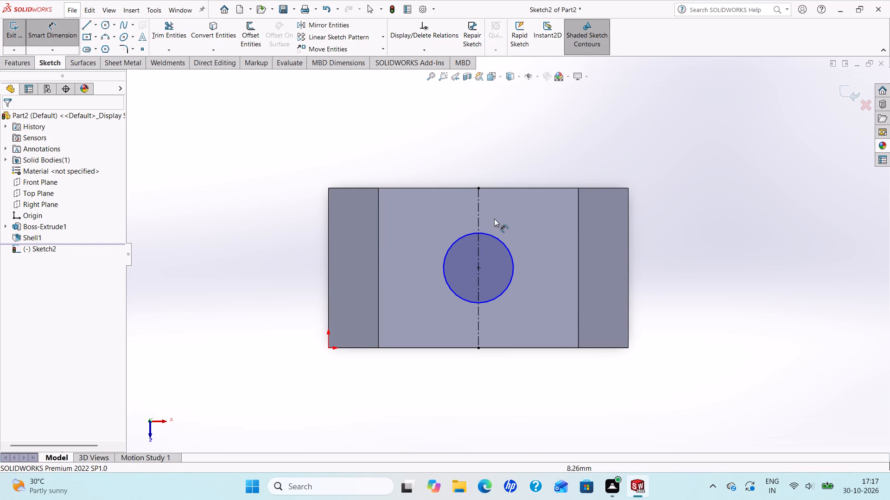
left_click(495, 237)
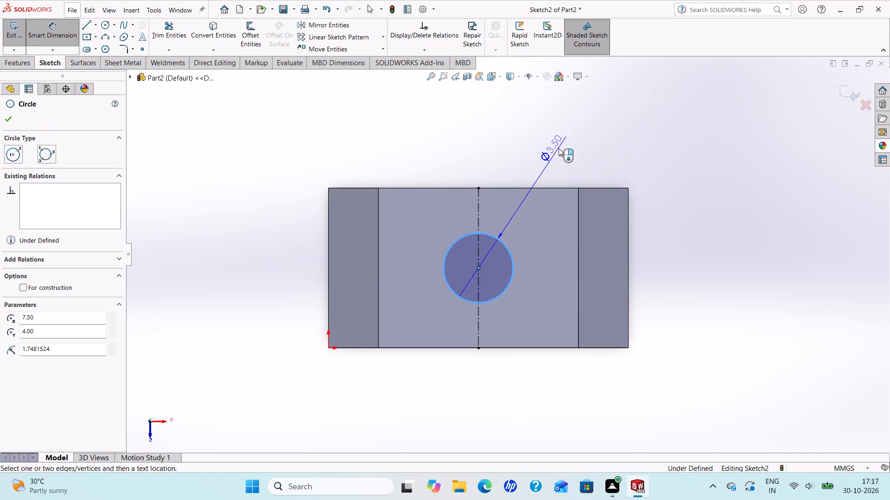
left_click(580, 141)
key("4")
key("Return")
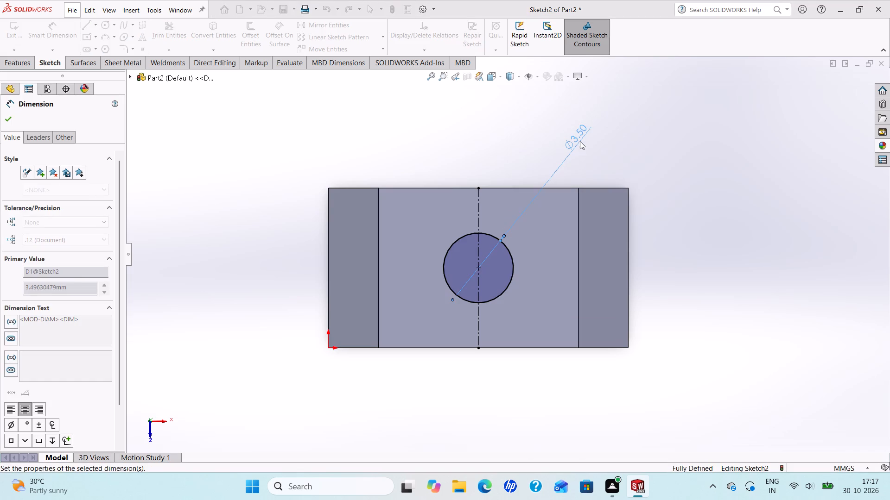
left_click(8, 122)
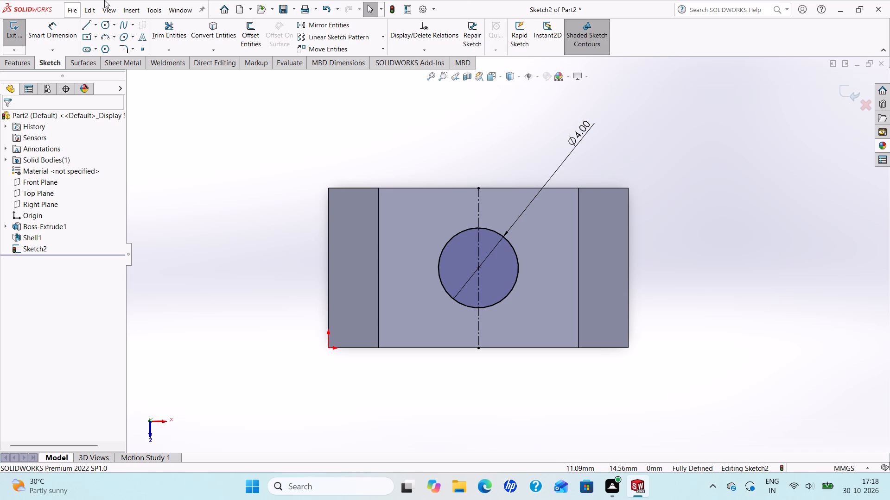
Extrude the circle upward as a blind boss 5 mm high, merged with the body, to form the neck.
left_click(12, 60)
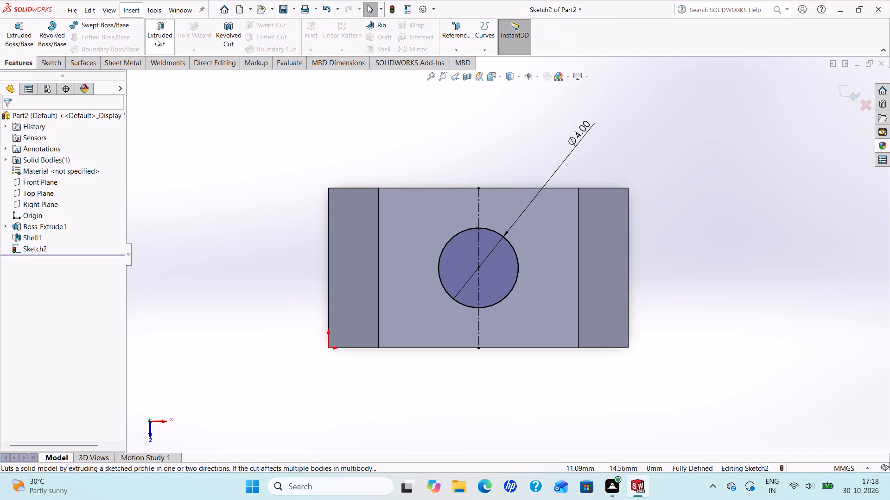
left_click(24, 31)
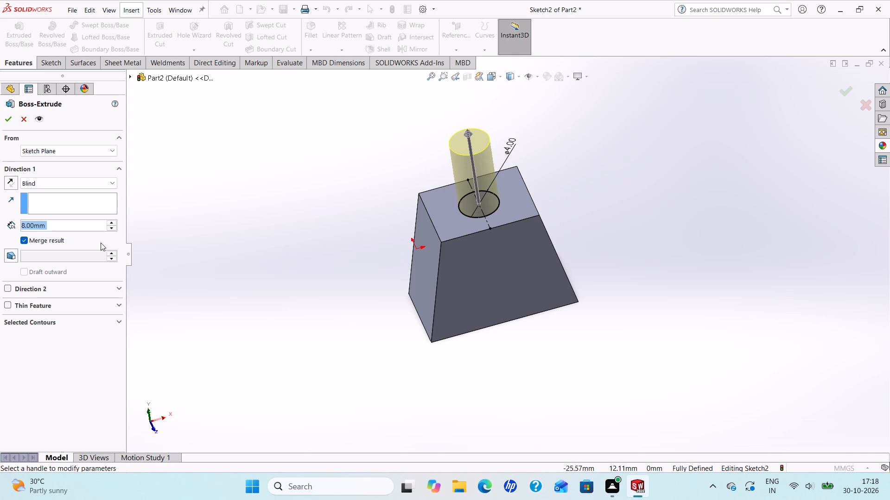
key("5")
key("Return")
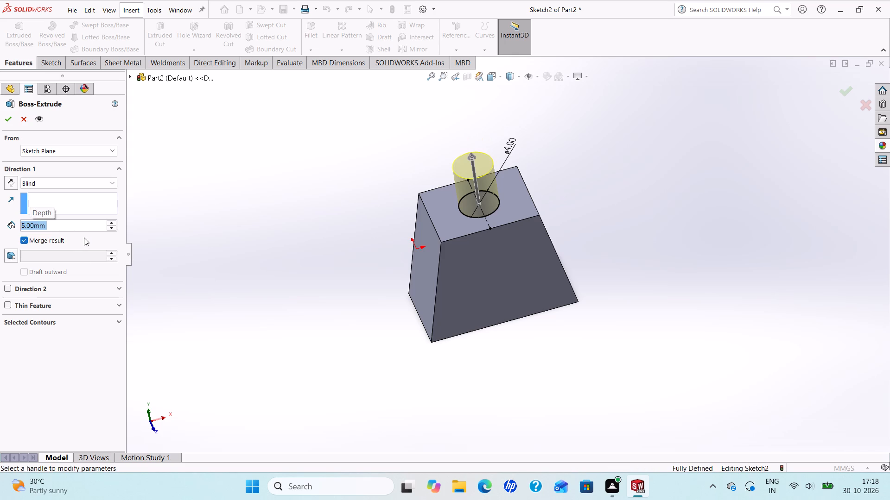
left_click(6, 122)
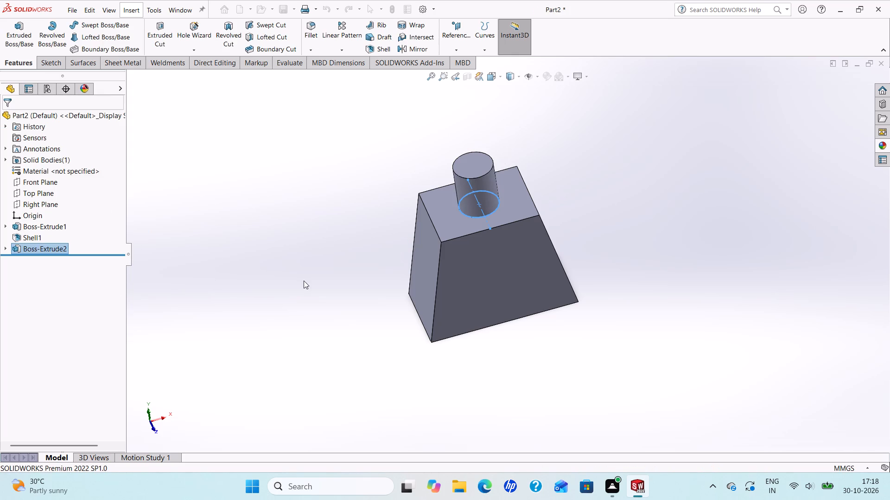
key("Escape")
Start a new sketch on the slanted side face of the torso on the positive X side.
middle_click_drag(540, 259, 511, 246)
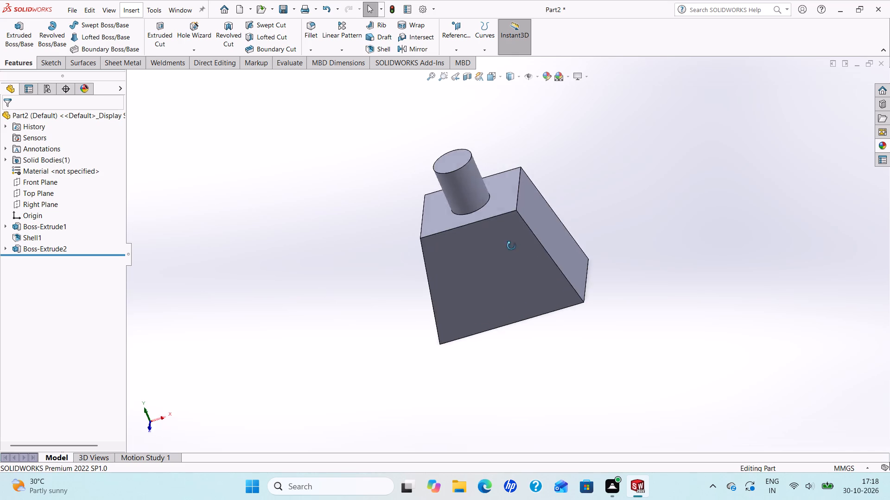
middle_click_drag(511, 246, 546, 227)
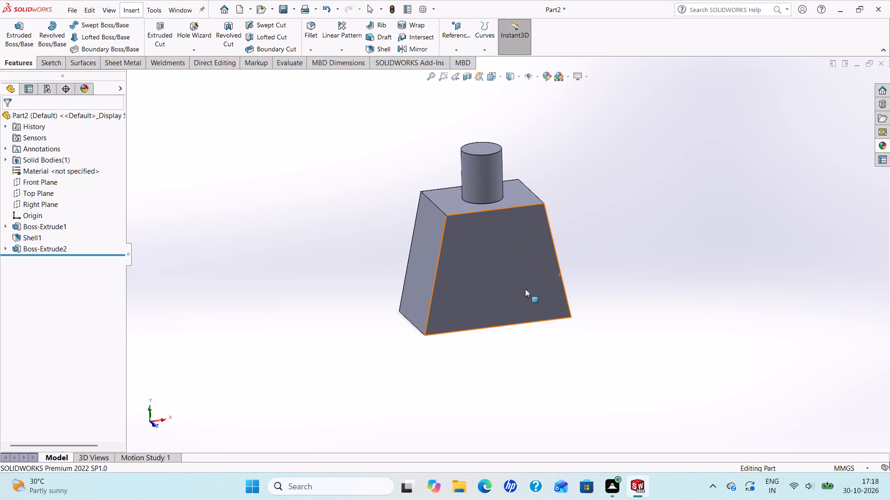
scroll(530, 286, "down", 1)
middle_click_drag(521, 286, 418, 273)
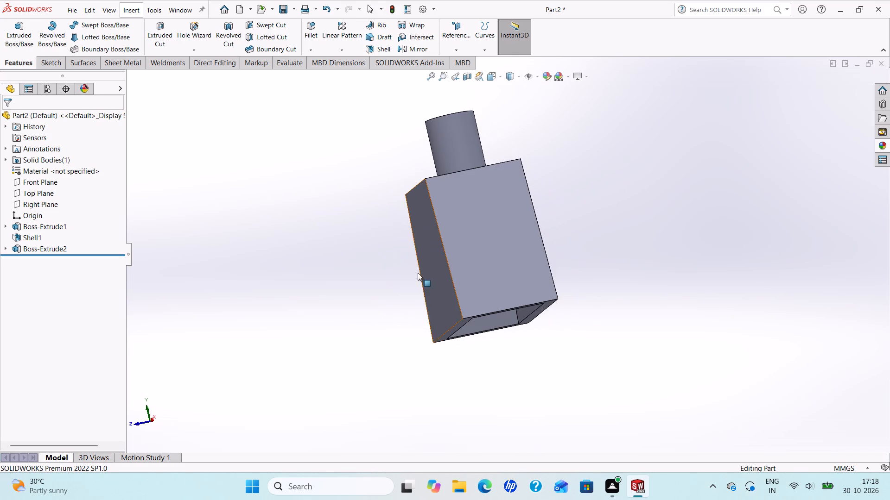
left_click(474, 256)
left_click(515, 233)
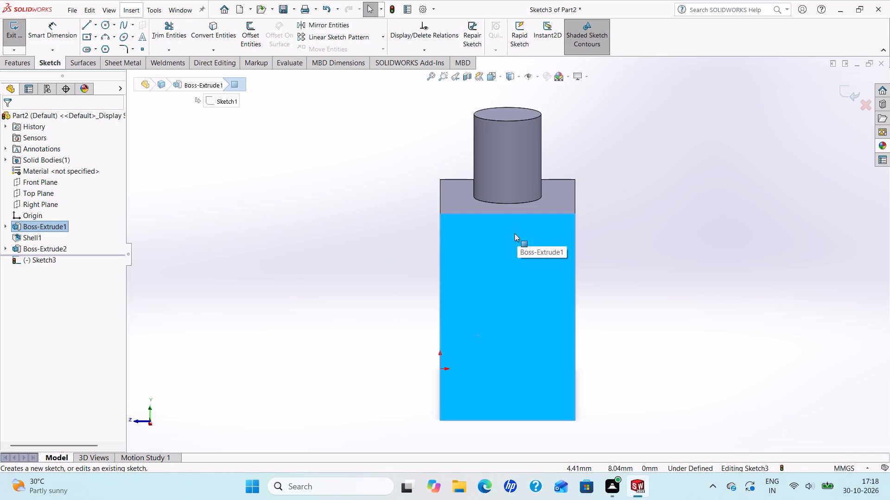
Draw a vertical centerline on the slanted side face from the midpoint of its top edge to the bottom edge's midpoint.
scroll(515, 233, "up", 2)
scroll(585, 296, "down", 1)
scroll(585, 296, "up", 1)
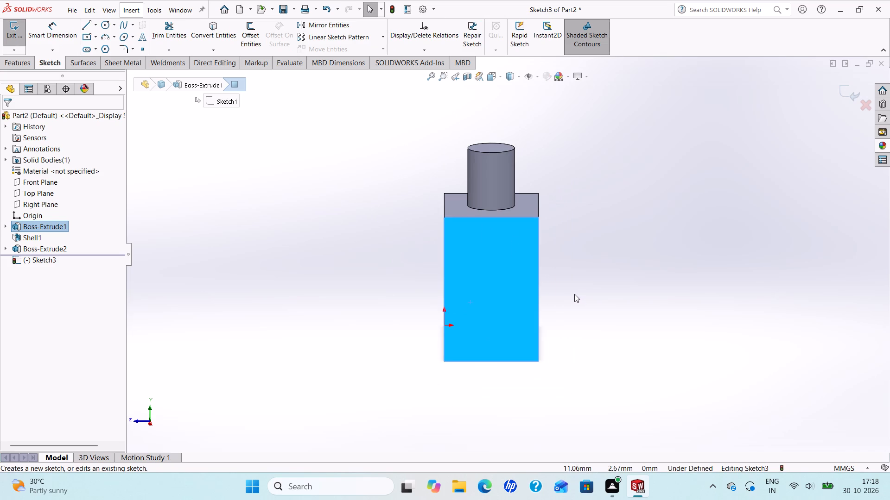
left_click(98, 25)
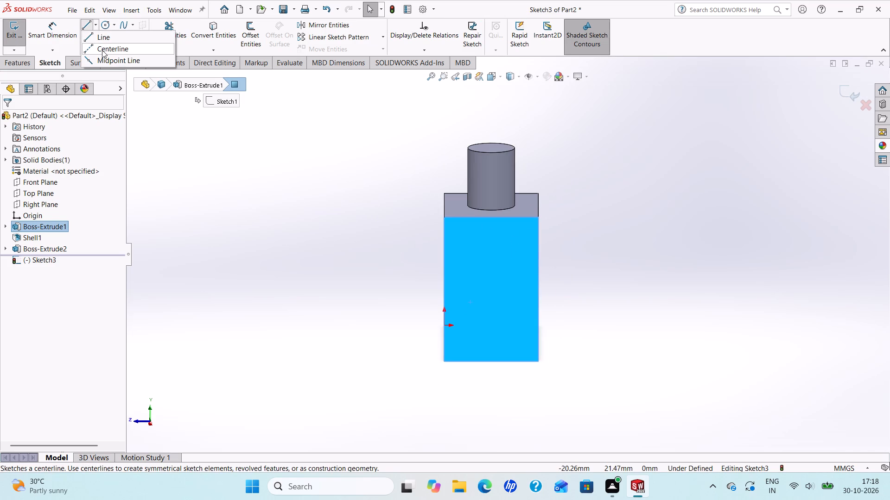
left_click(102, 50)
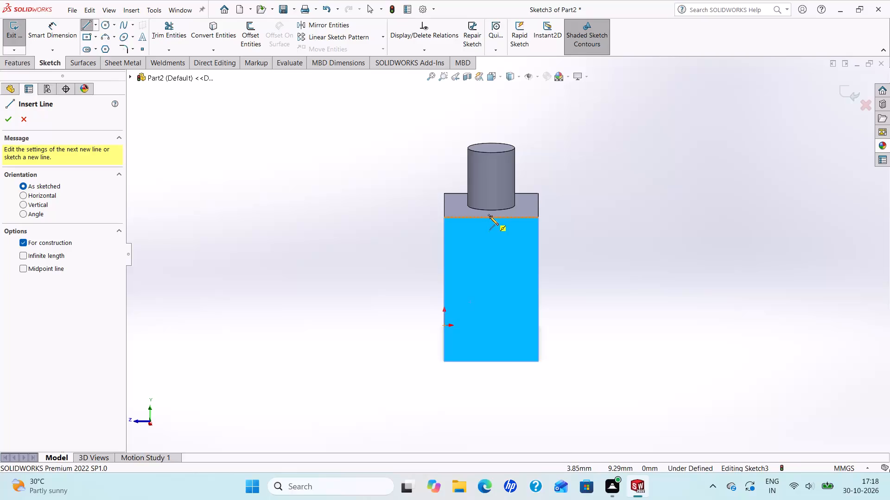
left_click(489, 216)
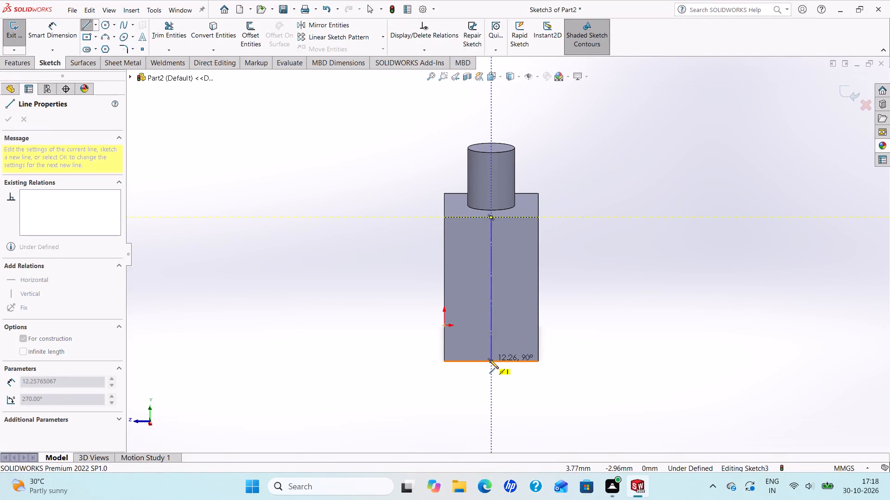
left_click(490, 360)
right_click(490, 360)
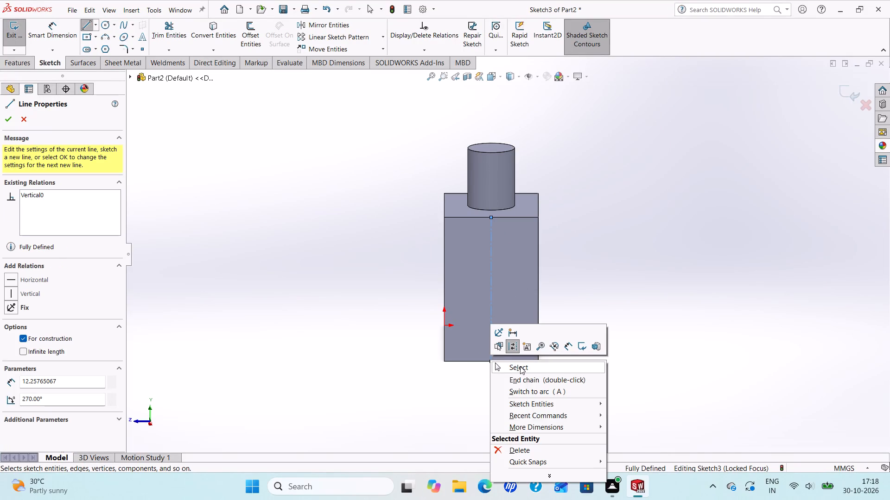
left_click(520, 366)
Sketch a circle about 3.8 mm in diameter centered on the side face's vertical centerline.
scroll(530, 349, "up", 1)
scroll(537, 296, "down", 1)
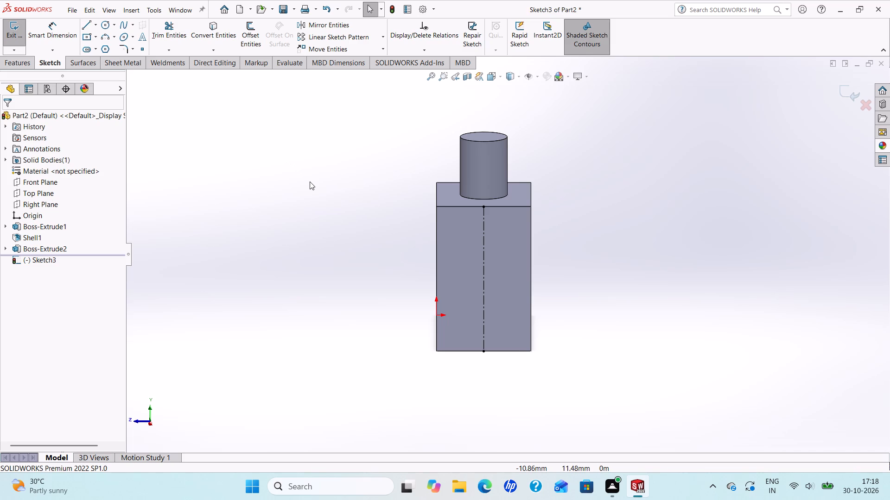
left_click(41, 40)
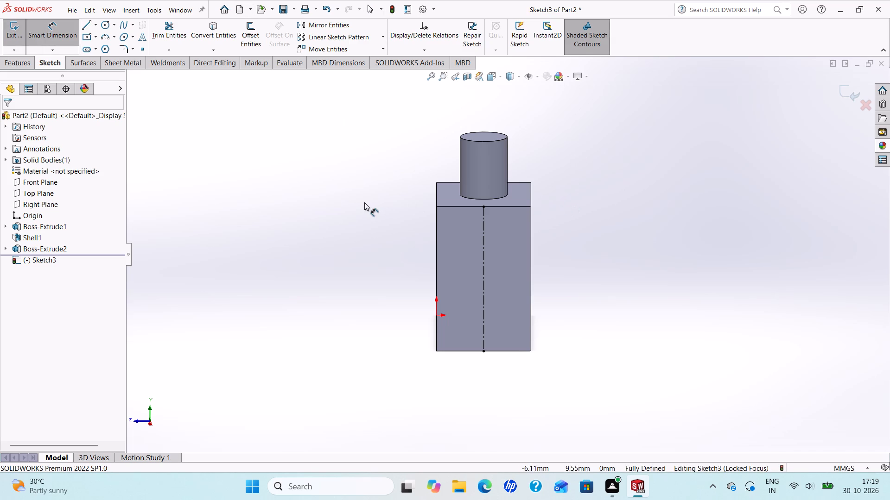
key("Escape")
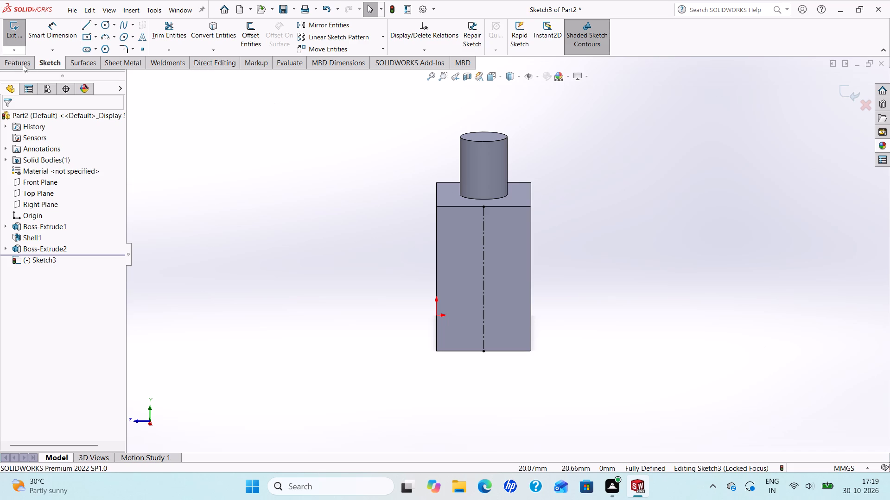
left_click(102, 28)
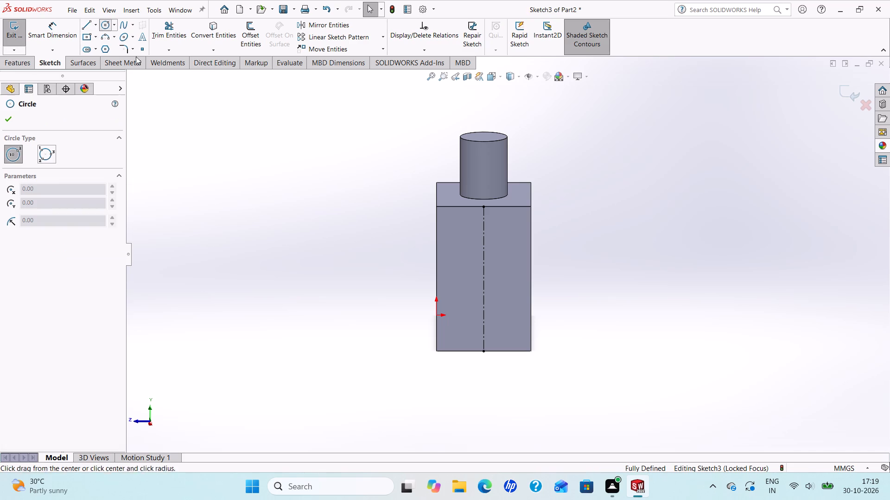
left_click(482, 264)
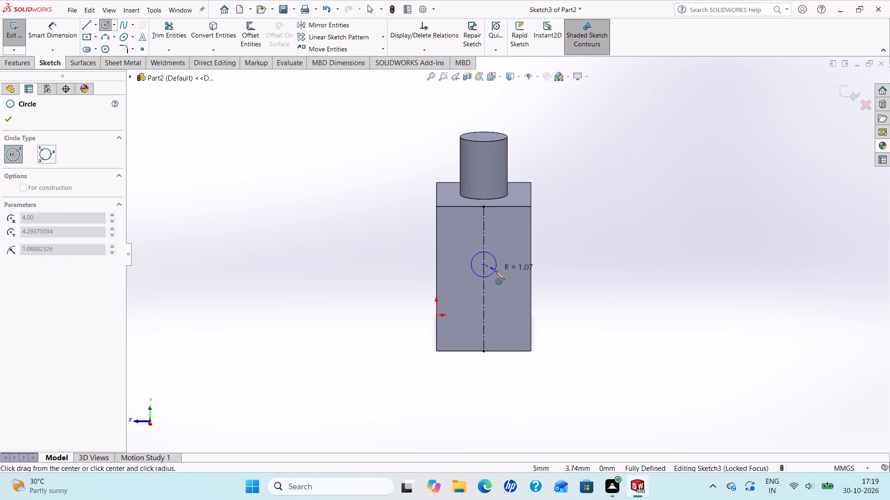
left_click(502, 277)
right_click(502, 277)
left_click(543, 283)
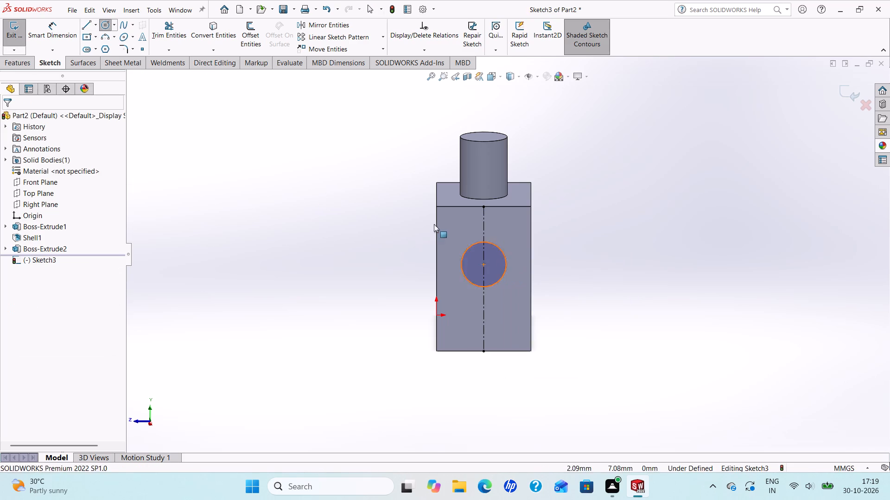
Dimension the circle on the side face to a 3 mm diameter.
left_click(56, 23)
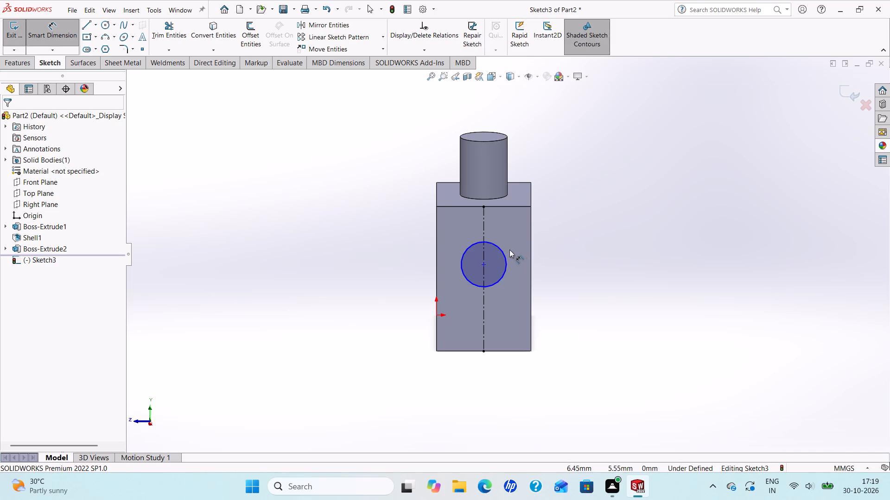
left_click(500, 250)
left_click(622, 206)
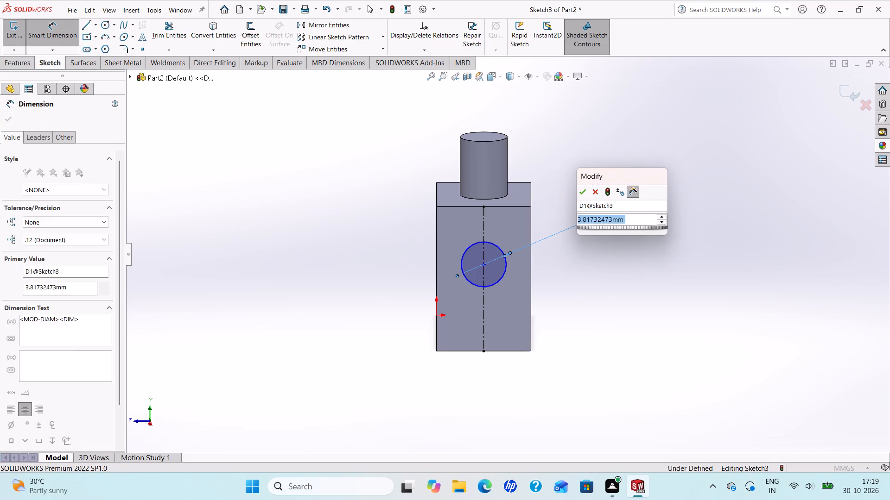
key("3")
key("Return")
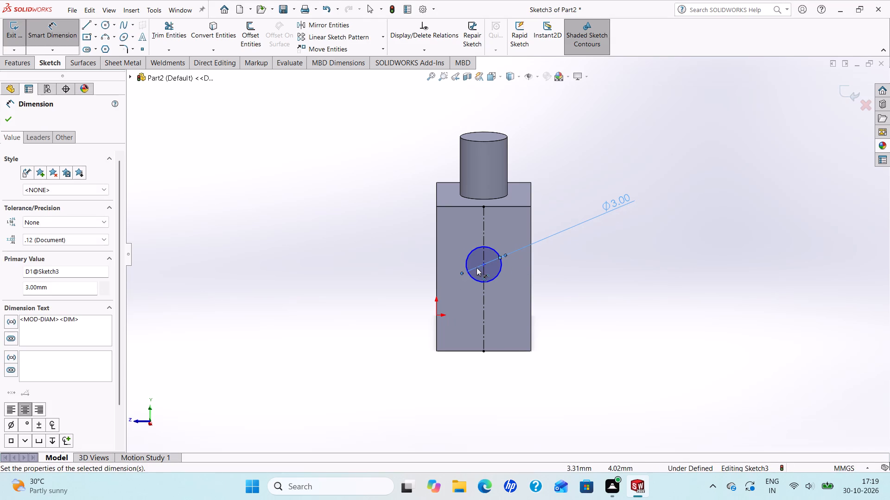
Dimension the circle's center 10 mm above the bottom edge of the slanted side face.
left_click(482, 266)
left_click_drag(468, 350, 463, 347)
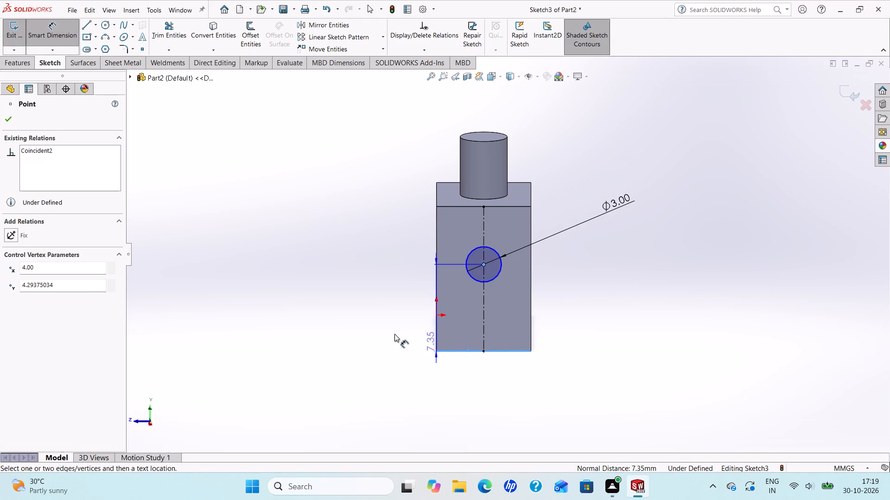
left_click(329, 331)
key("1")
key("0")
key("Return")
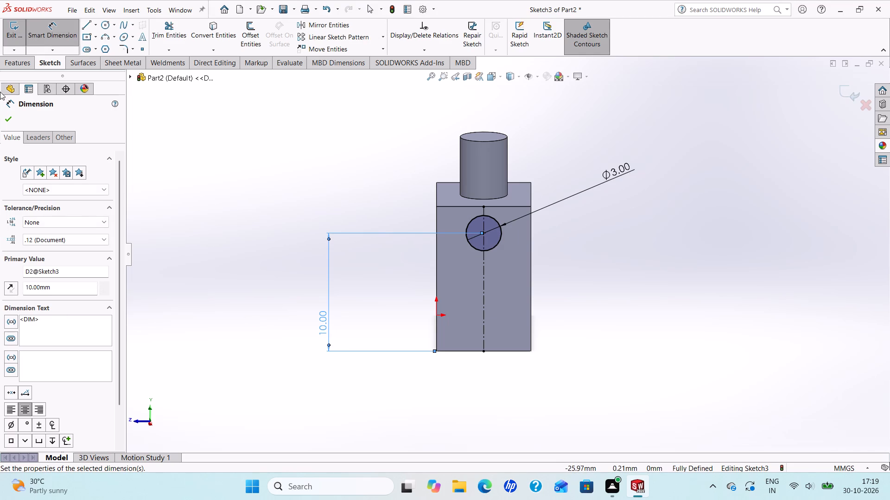
left_click(8, 115)
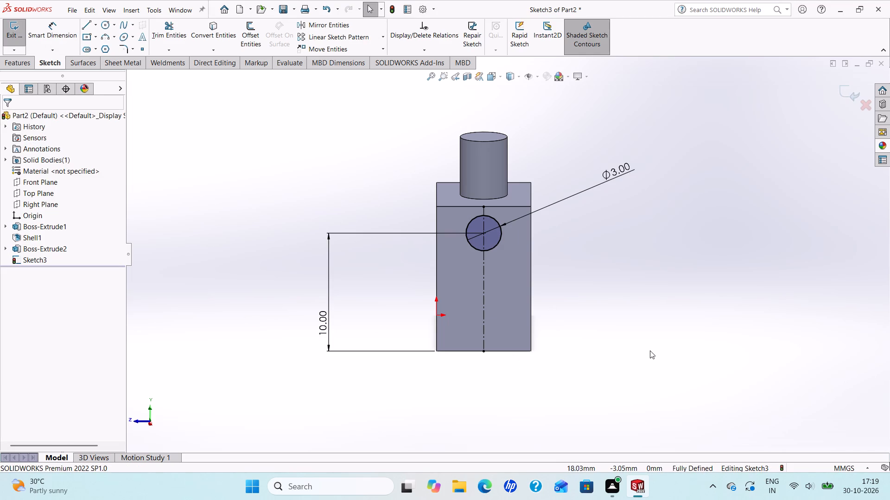
Cut-extrude the 3 mm circle through the slanted side wall using the Up To Next end condition.
left_click(11, 63)
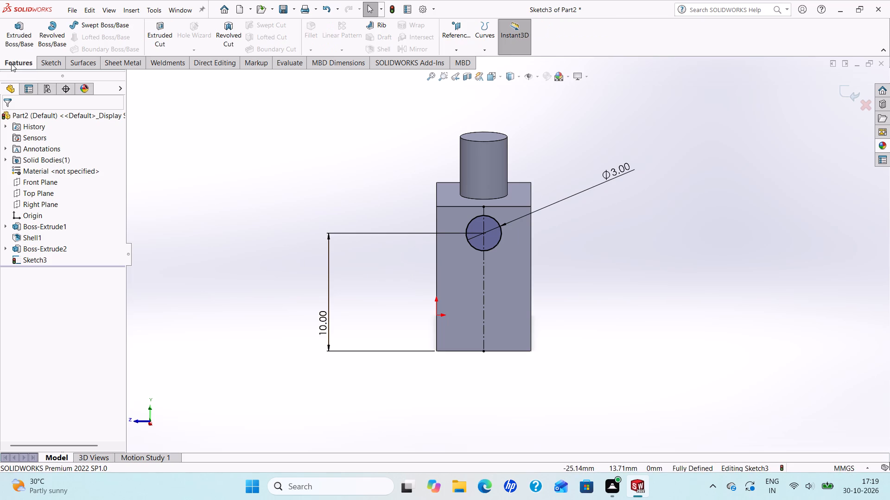
left_click(159, 30)
middle_click_drag(253, 199, 197, 242)
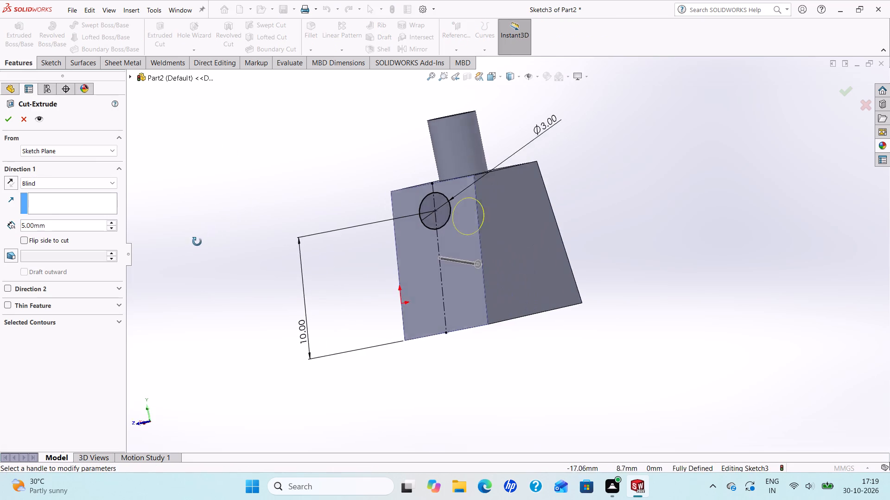
middle_click_drag(197, 242, 148, 275)
left_click(116, 178)
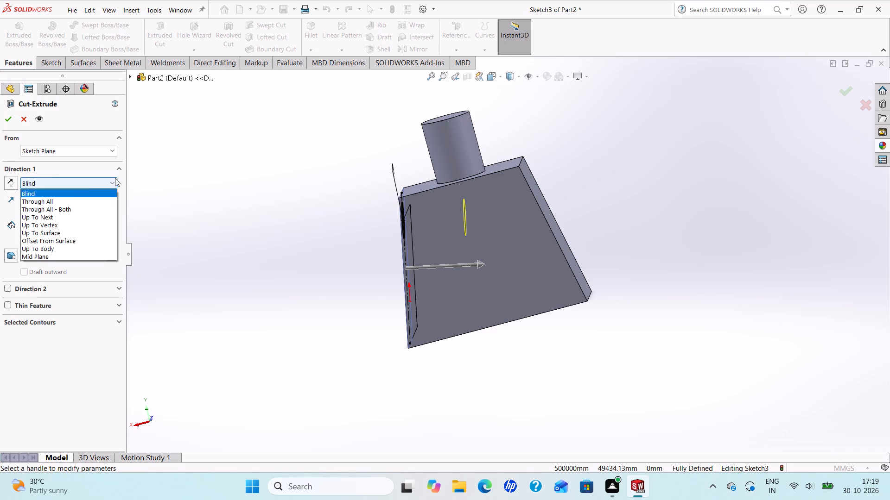
left_click(36, 213)
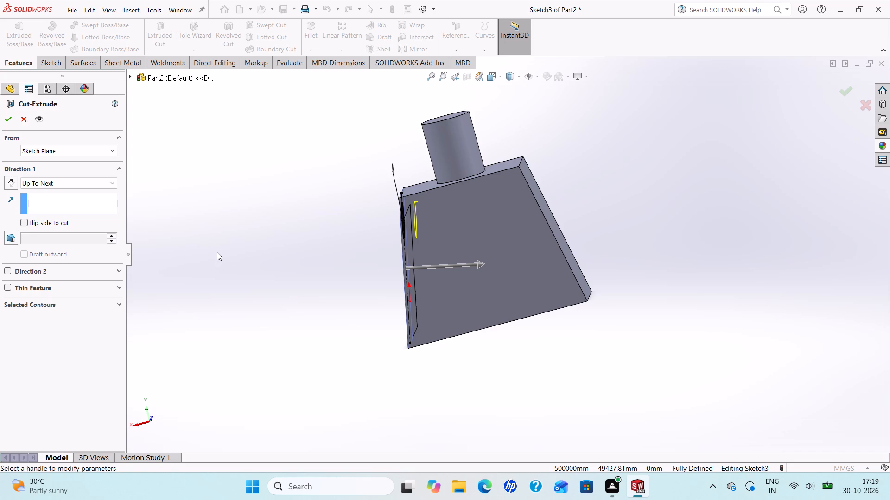
left_click(9, 118)
middle_click_drag(237, 232, 164, 107)
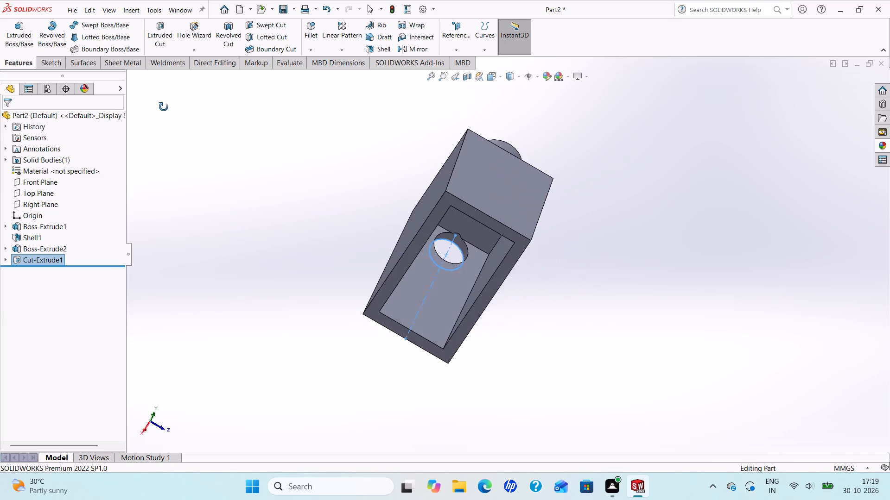
middle_click_drag(164, 107, 185, 180)
key("Escape")
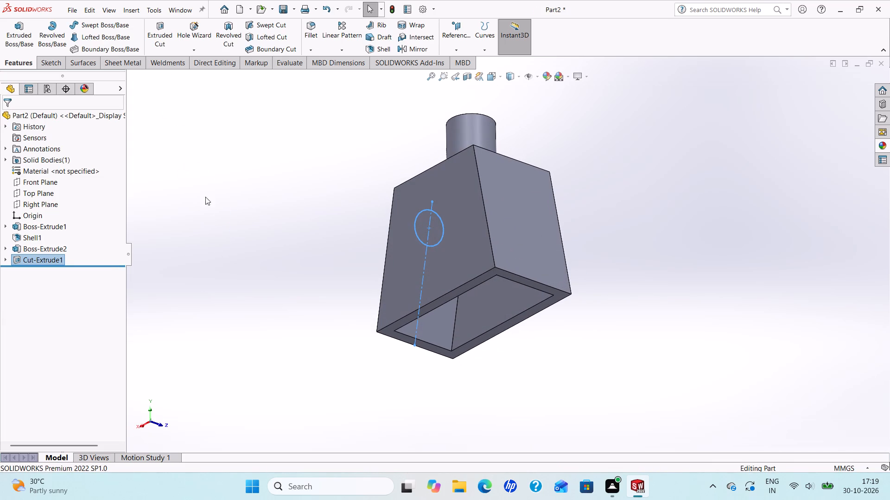
Start a sketch on the opposite slanted side face and draw a vertical centerline between the midpoints of its top and bottom edges.
scroll(579, 268, "up", 1)
middle_click_drag(579, 268, 572, 268)
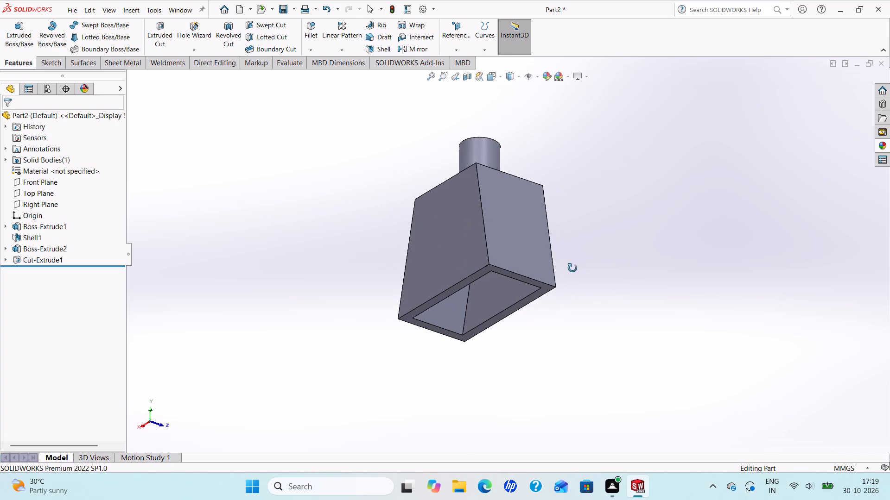
middle_click_drag(572, 268, 547, 297)
left_click(502, 260)
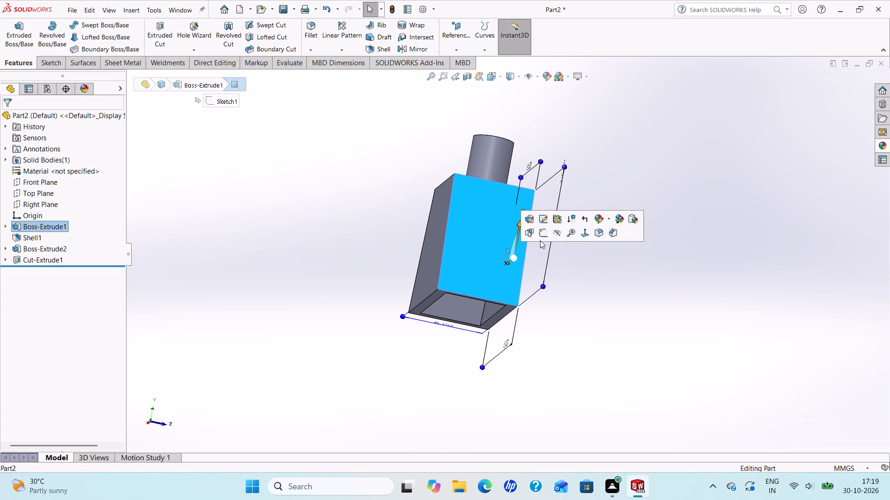
left_click(545, 236)
scroll(546, 235, "up", 1)
scroll(548, 241, "down", 1)
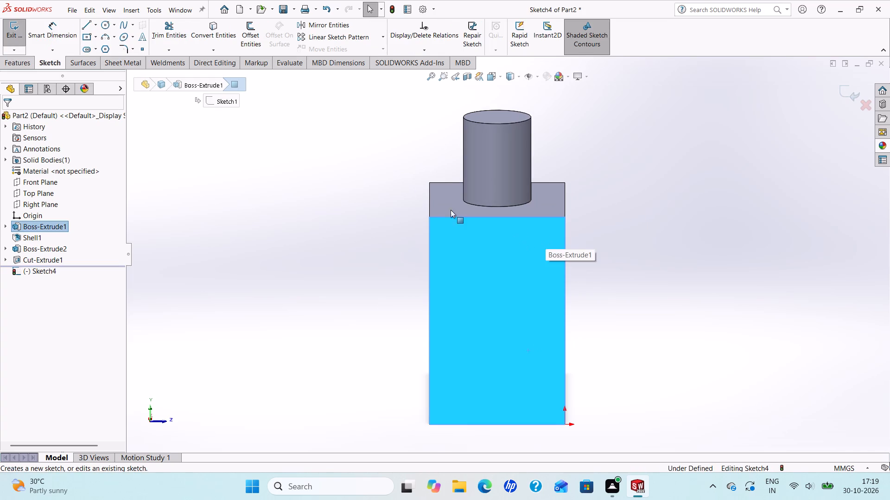
left_click(94, 27)
left_click(103, 51)
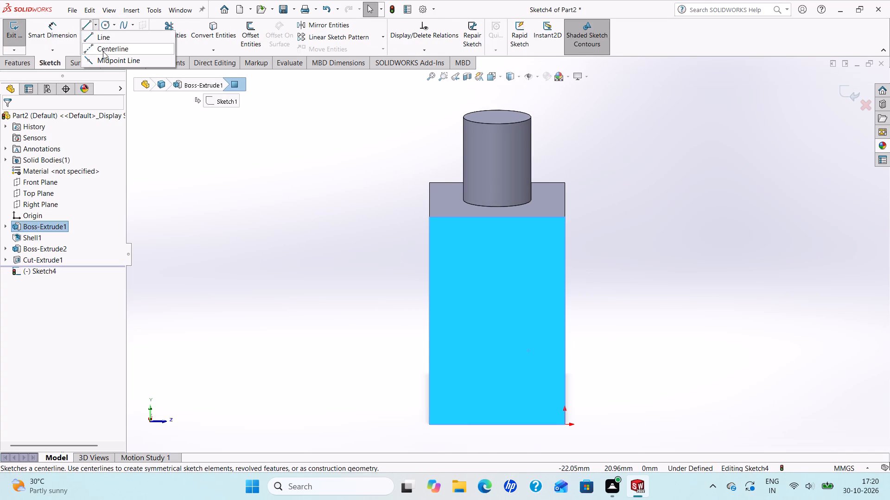
left_click(496, 217)
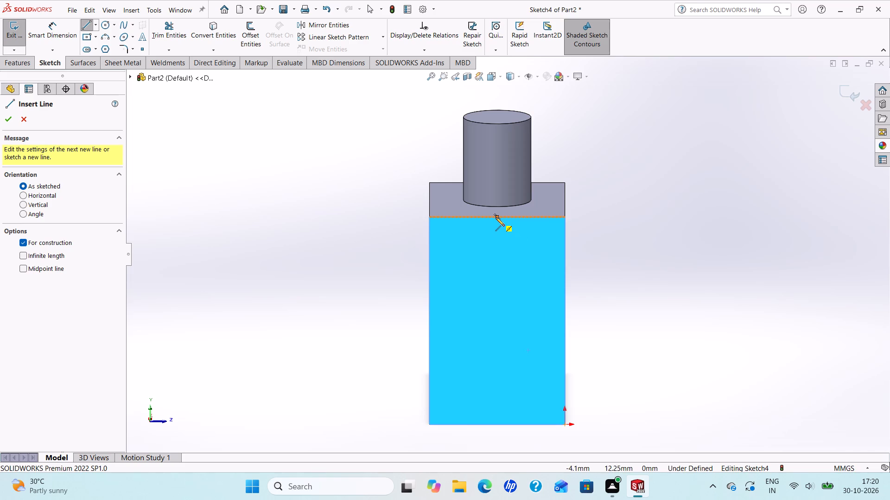
left_click(497, 424)
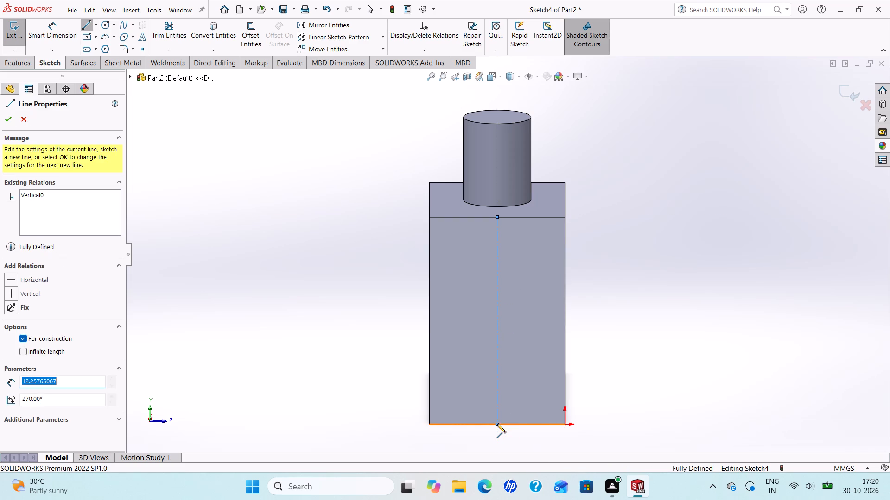
right_click(497, 424)
left_click(531, 381)
Sketch a circle about 3.2 mm in diameter centered on the new centerline, in the upper half of the side face.
scroll(572, 350, "up", 1)
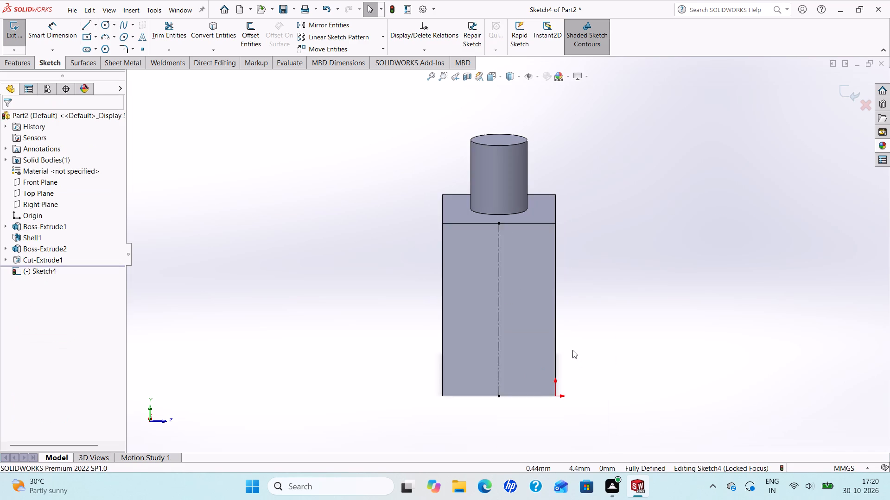
scroll(564, 341, "down", 1)
left_click(105, 26)
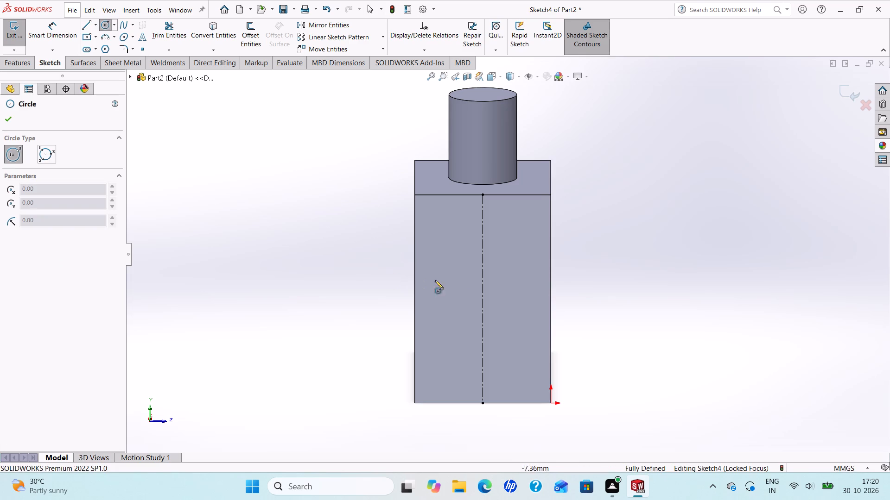
left_click(481, 262)
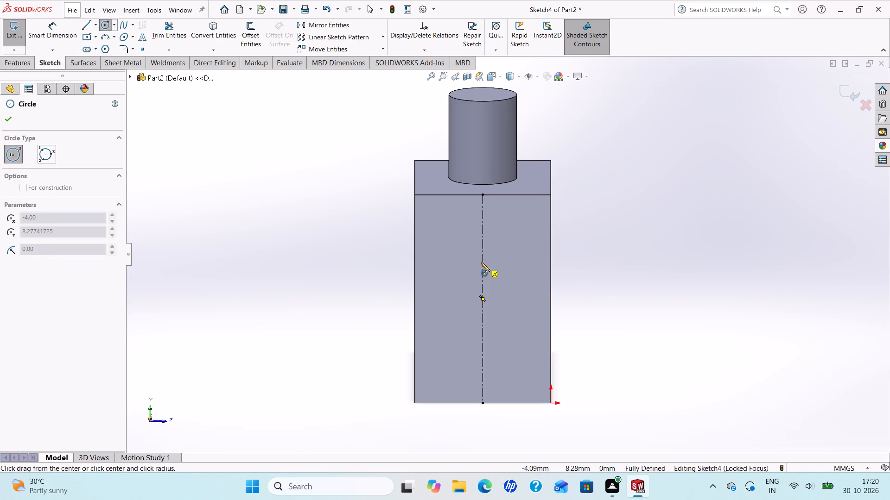
left_click(505, 278)
right_click(505, 278)
left_click(526, 285)
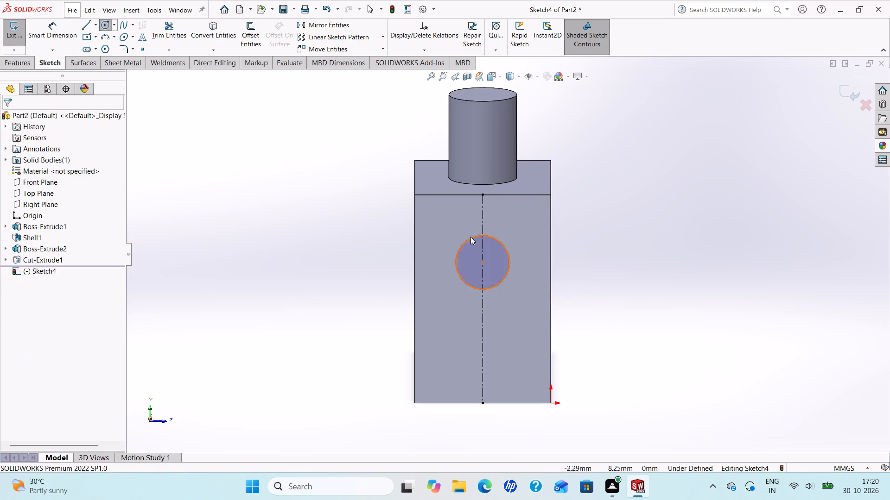
Dimension the circle on the opposite side face to a 3 mm diameter.
left_click(71, 33)
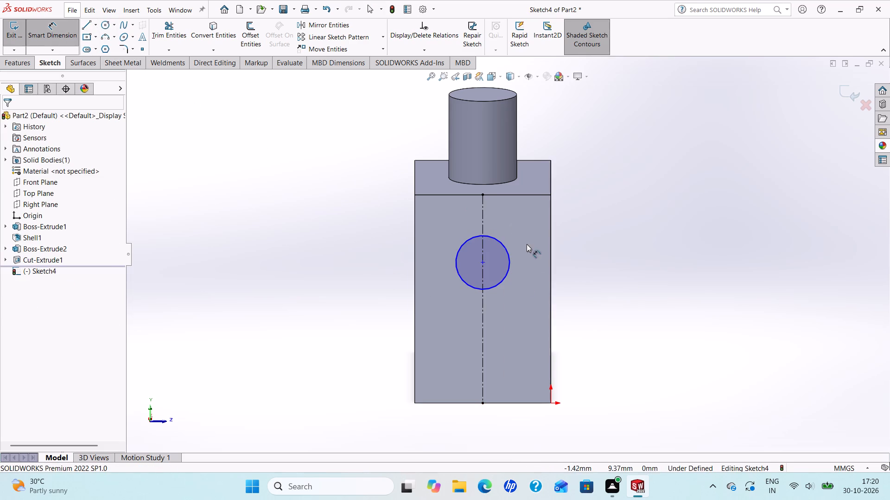
left_click(508, 256)
left_click(656, 188)
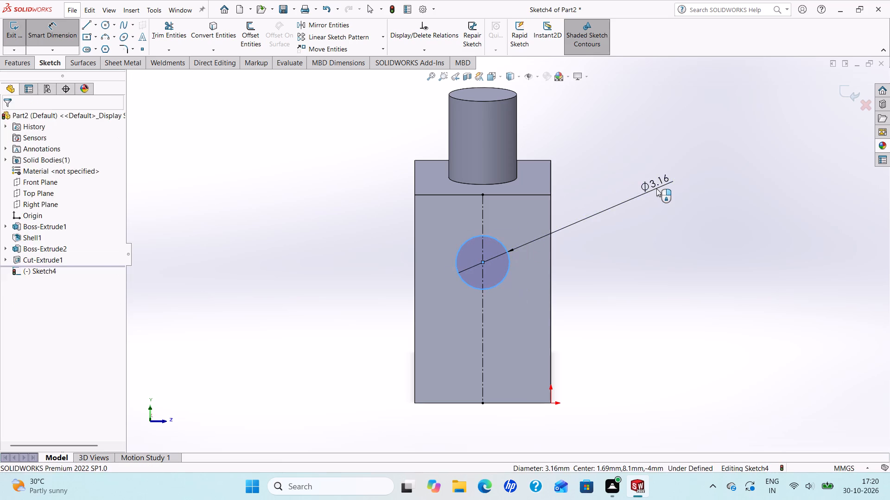
key("3")
key("Return")
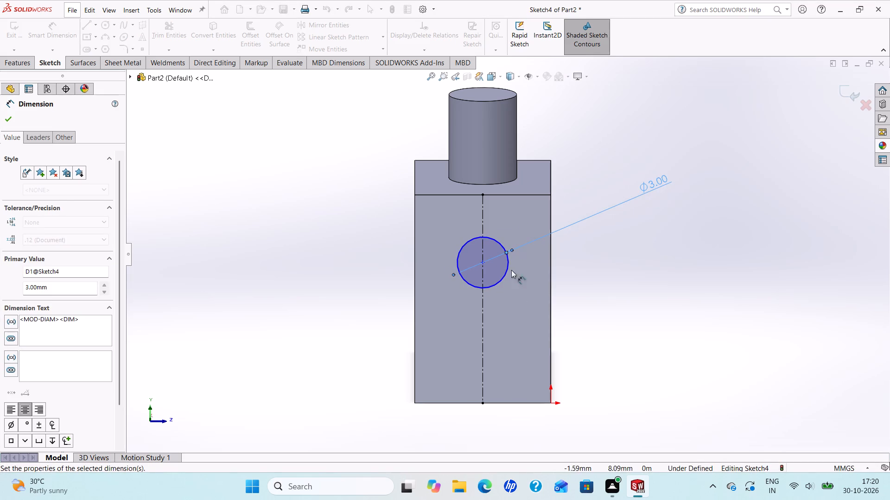
Dimension the circle's center 10 mm above the bottom edge of the opposite side face.
left_click(483, 262)
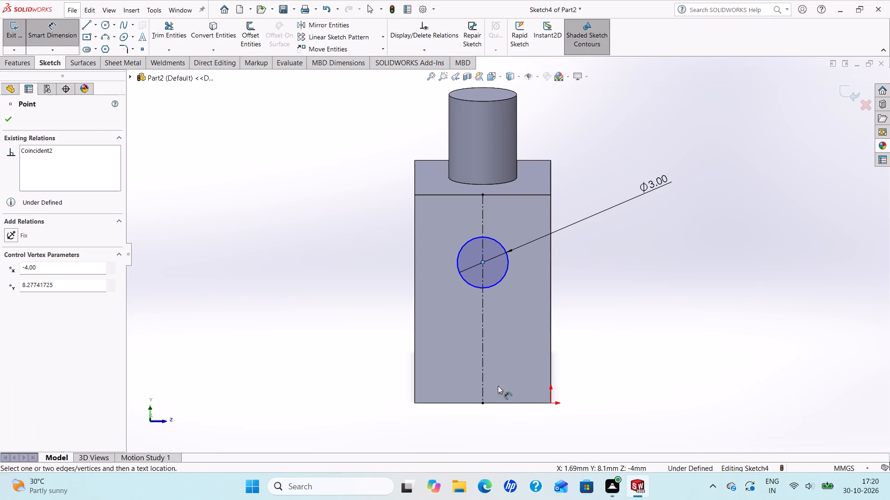
left_click(500, 403)
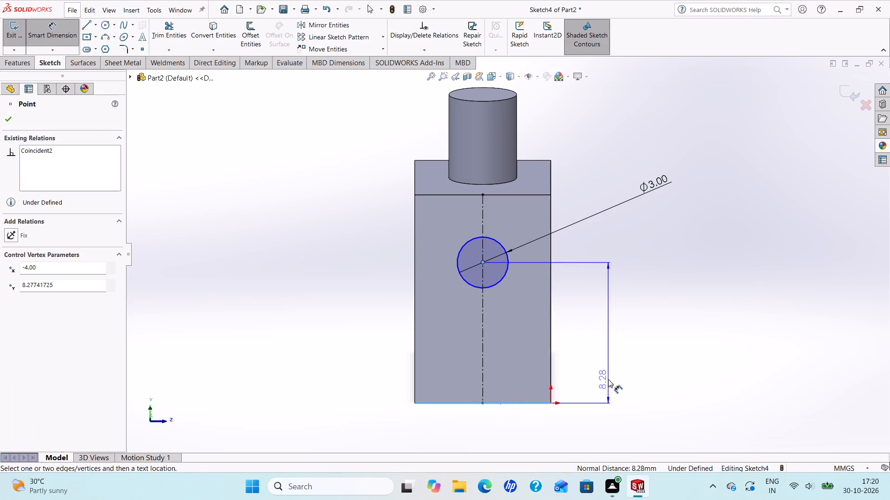
left_click(608, 379)
type("10")
key("Return")
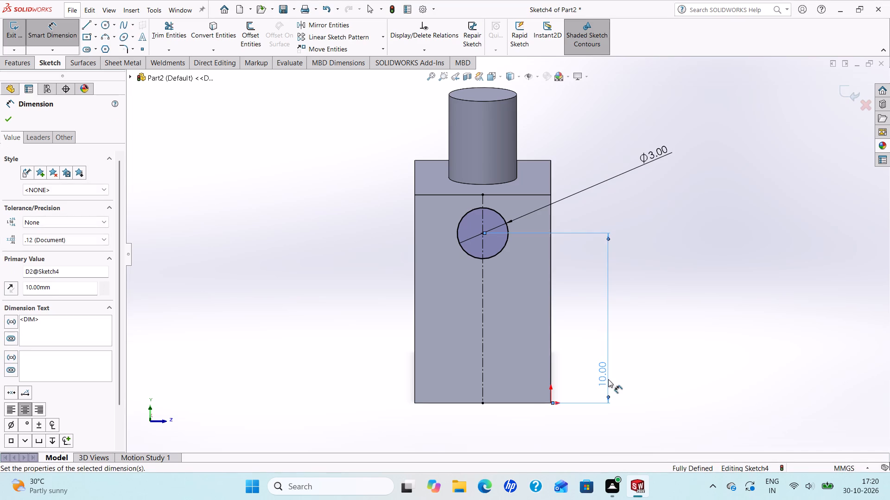
left_click(8, 114)
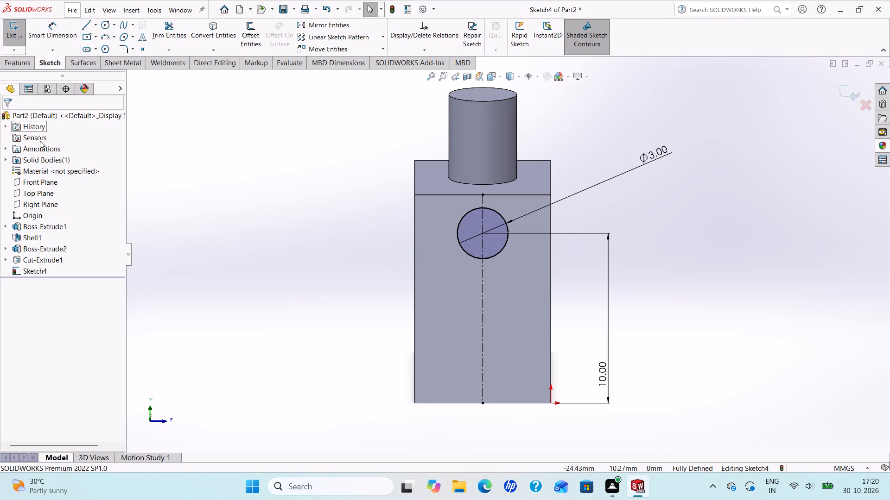
Cut-extrude the second 3 mm circle into the opposite slanted side wall to form the other arm hole.
left_click(20, 57)
left_click(154, 38)
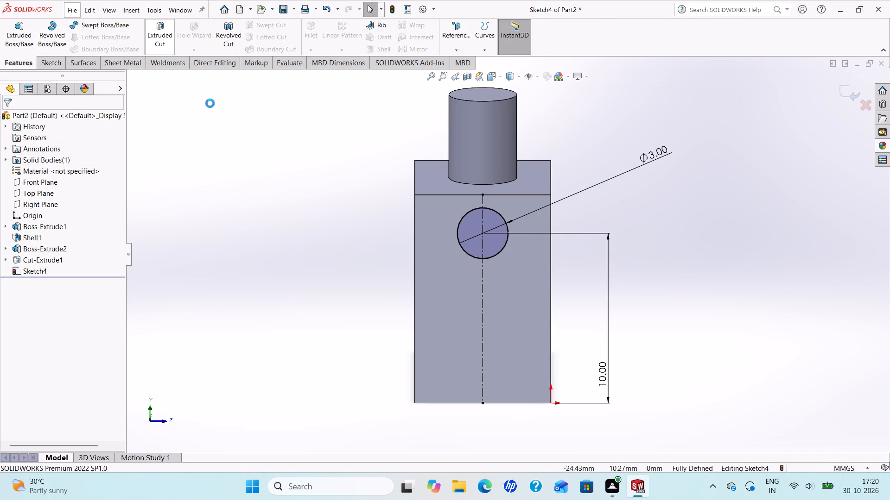
middle_click_drag(253, 229, 189, 235)
left_click(7, 125)
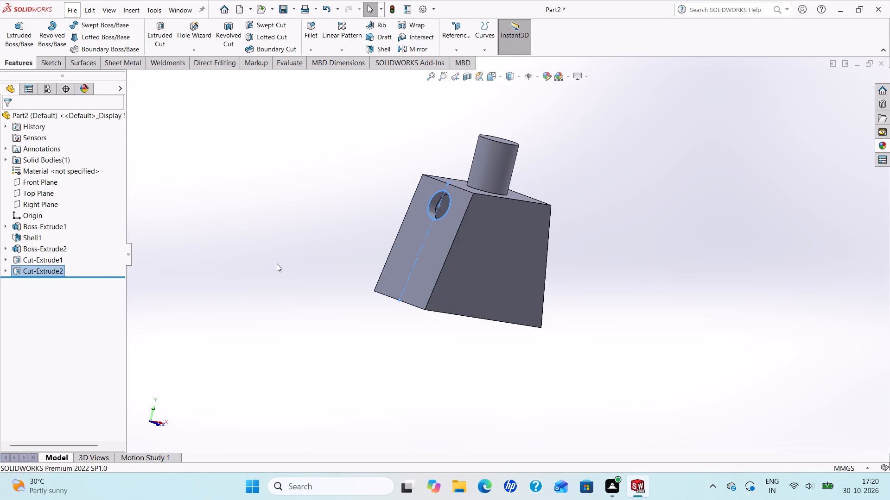
key("Escape")
Examine the torso's arm holes, neck boss and hollow interior from several angles.
middle_click_drag(476, 294, 514, 345)
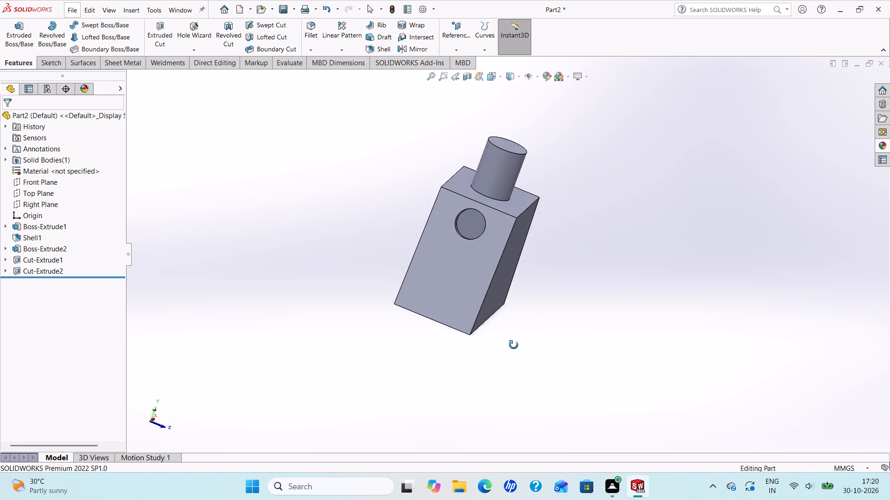
scroll(515, 348, "down", 1)
middle_click_drag(514, 345, 434, 85)
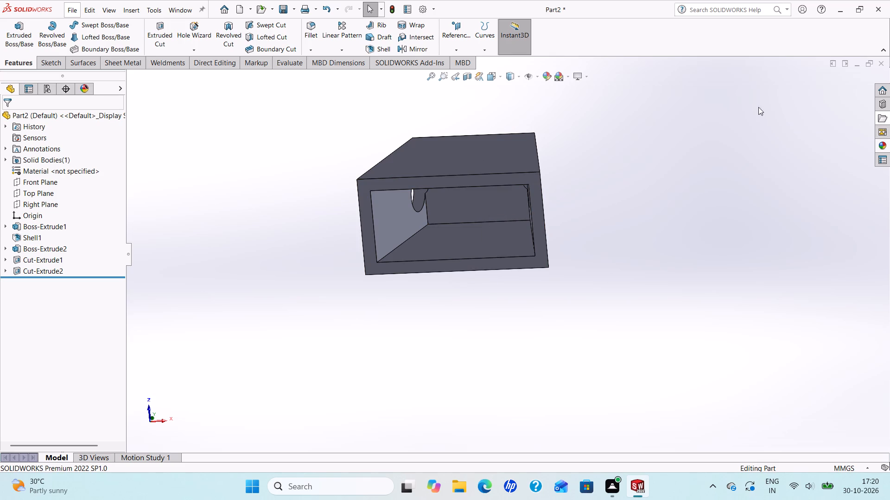
middle_click_drag(507, 179, 377, 213)
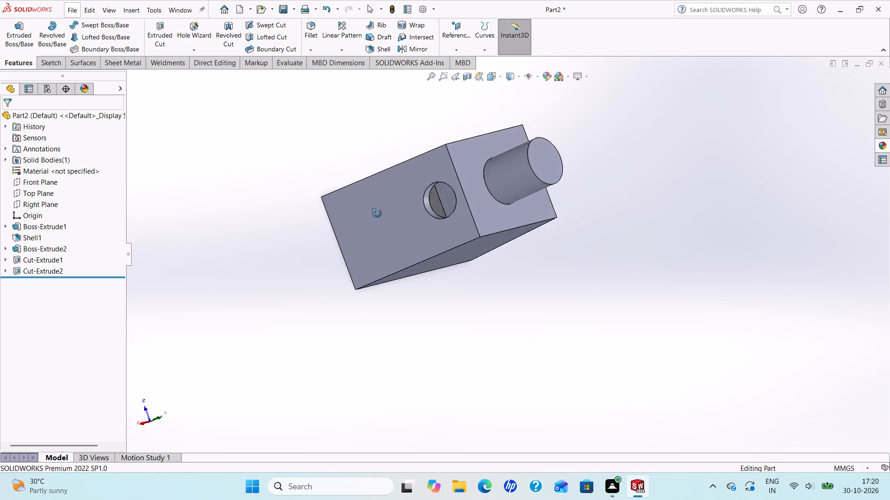
middle_click_drag(377, 213, 299, 182)
scroll(299, 182, "up", 1)
scroll(345, 200, "down", 1)
scroll(408, 261, "up", 1)
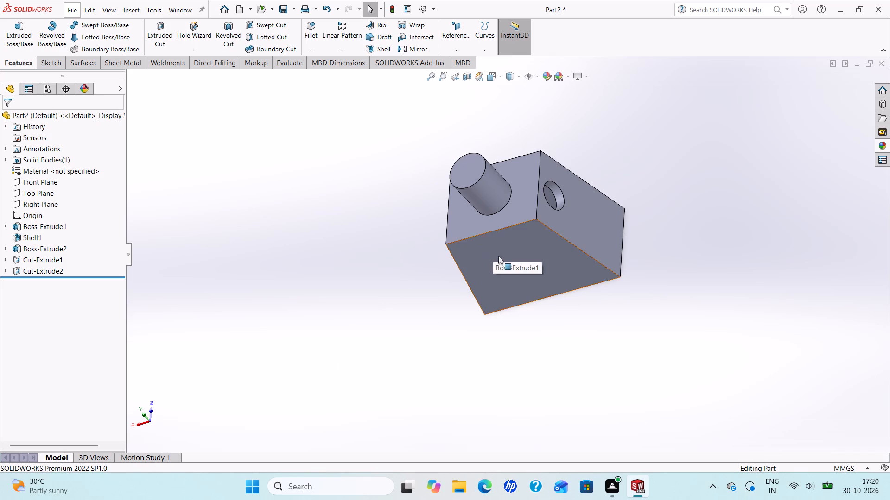
scroll(525, 255, "down", 1)
scroll(525, 255, "up", 1)
middle_click_drag(525, 231, 520, 150)
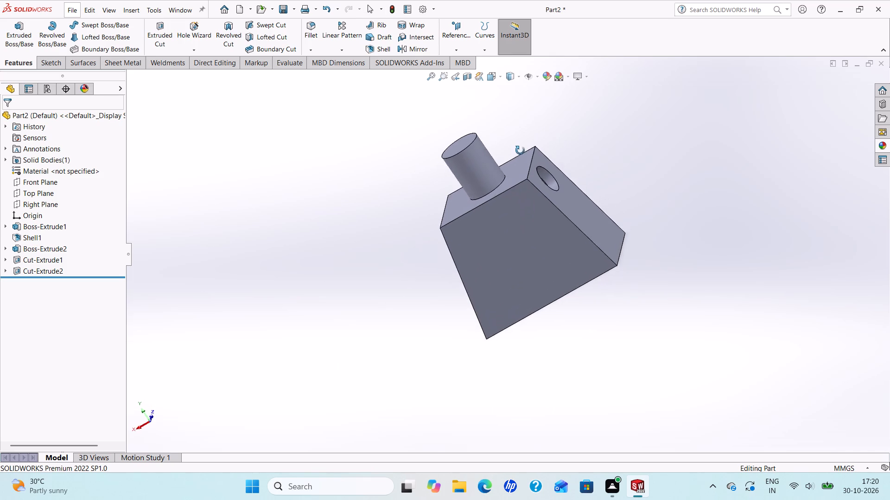
middle_click_drag(520, 150, 521, 147)
scroll(543, 185, "down", 2)
middle_click_drag(531, 207, 532, 129)
scroll(534, 168, "down", 1)
scroll(529, 186, "up", 1)
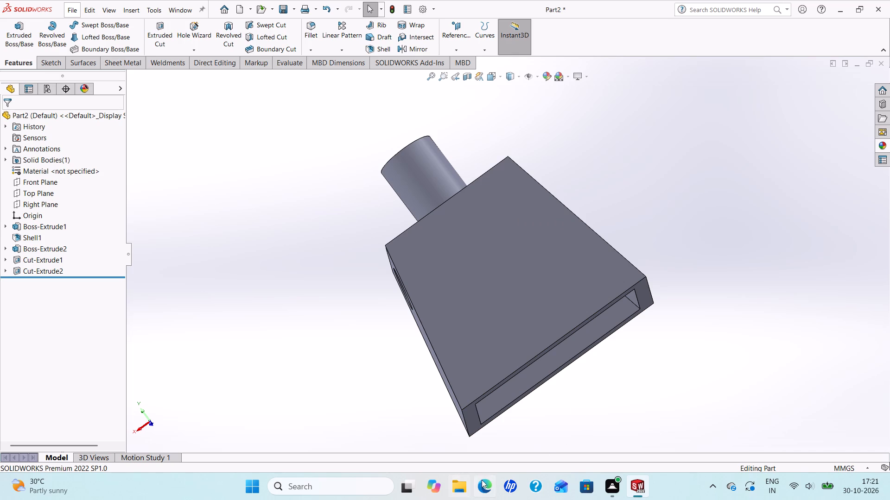
Start a sketch on the torso's open underside rim and draw a construction centerline between the midpoints of its two long outer edges.
middle_click_drag(511, 380, 429, 273)
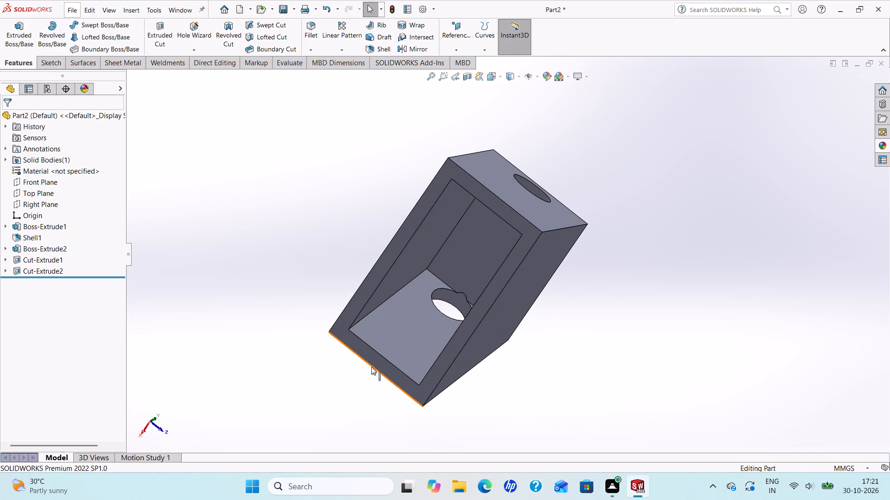
left_click(379, 369)
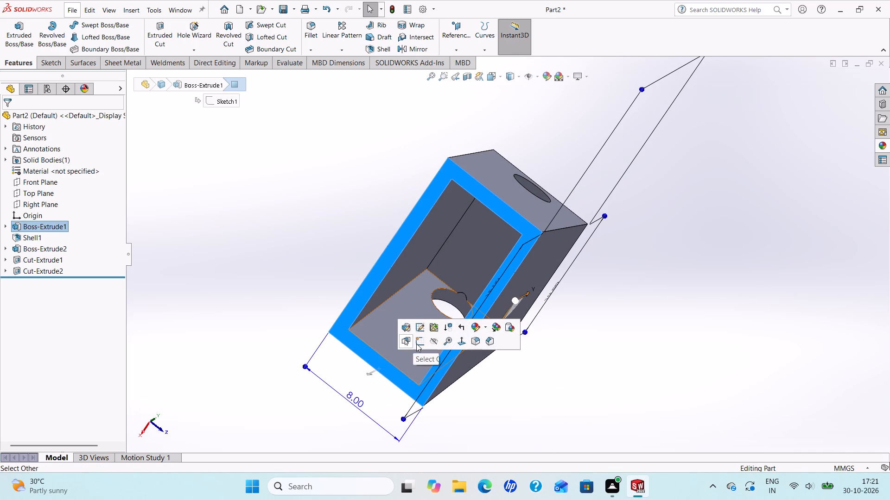
left_click(416, 344)
scroll(412, 337, "up", 3)
scroll(681, 305, "down", 1)
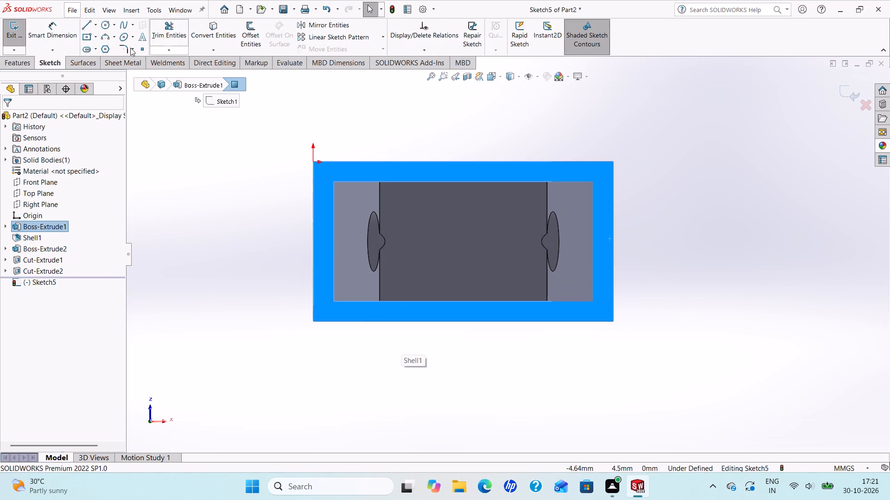
left_click(96, 25)
left_click(95, 46)
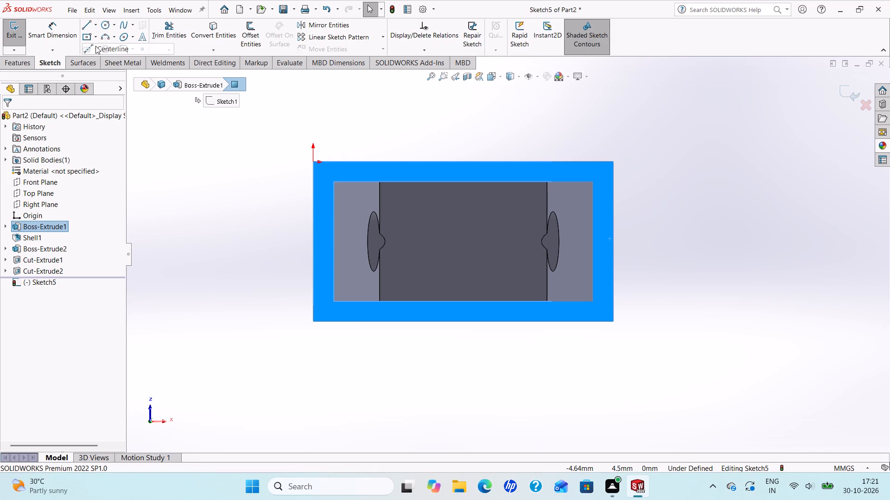
left_click(464, 161)
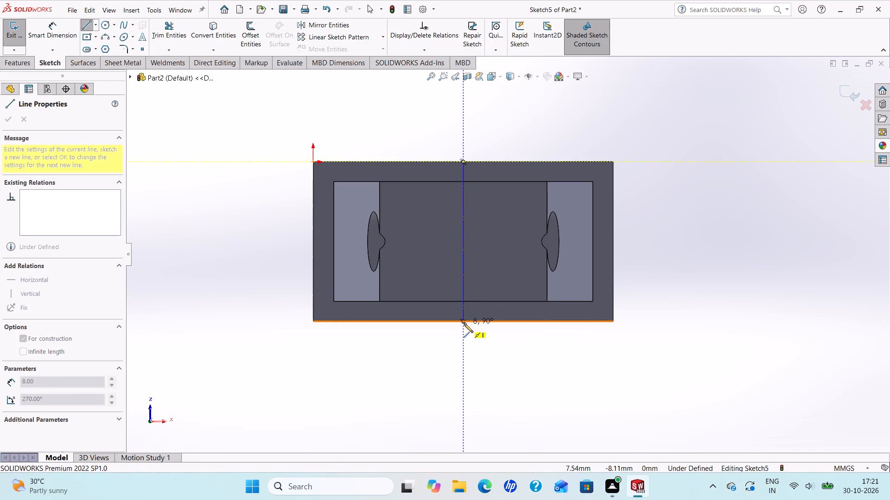
left_click(464, 321)
right_click(464, 321)
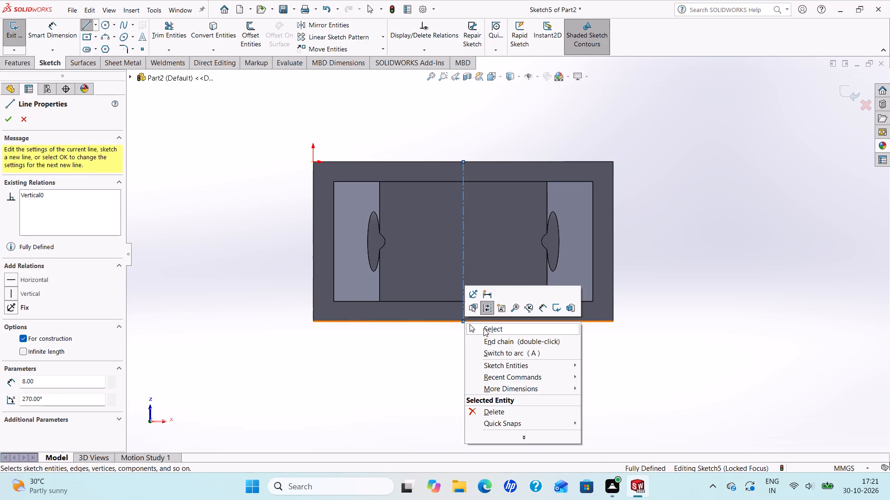
left_click(483, 328)
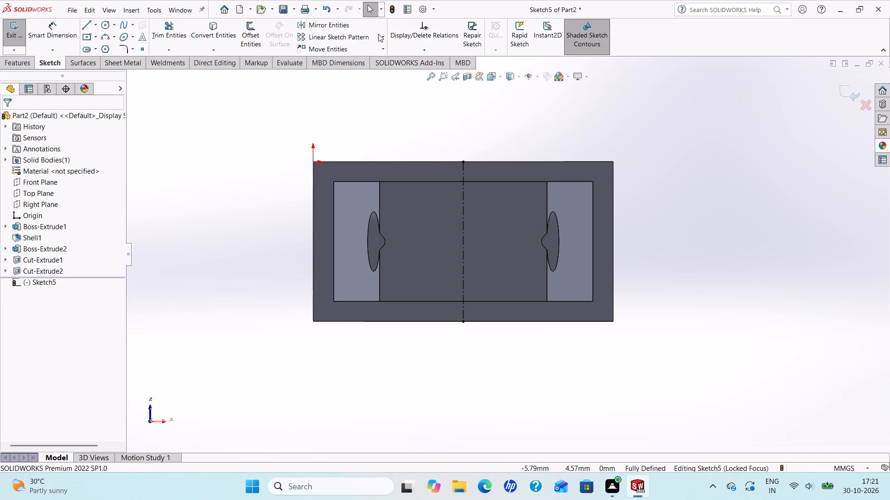
Offset the centerline 1.5 mm bi-directionally to create a parallel line on each side of it.
left_click(242, 35)
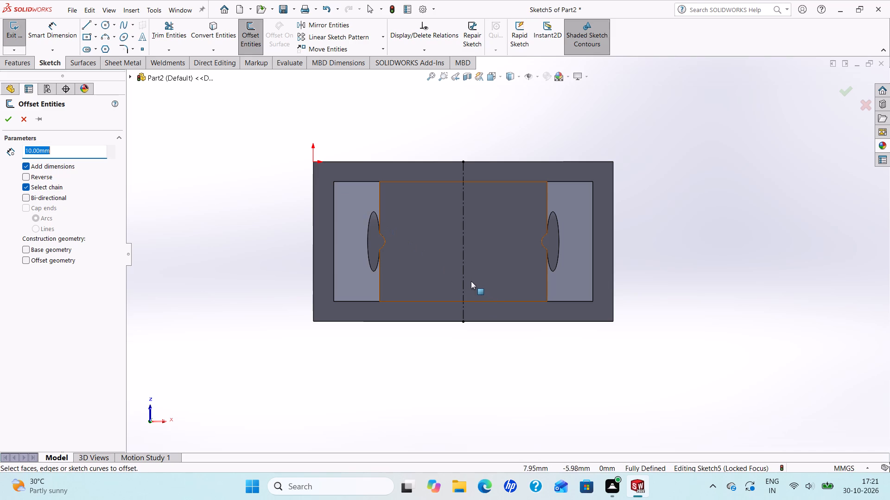
left_click(464, 244)
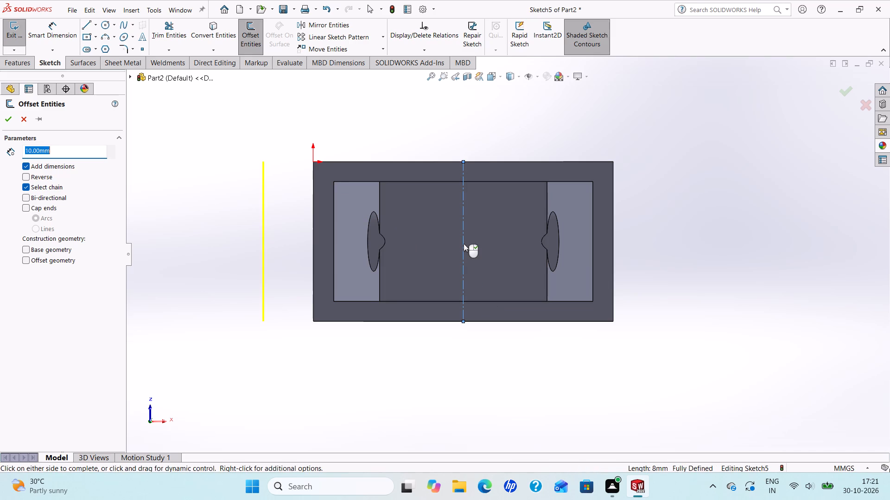
key("1")
type(".5")
key("Return")
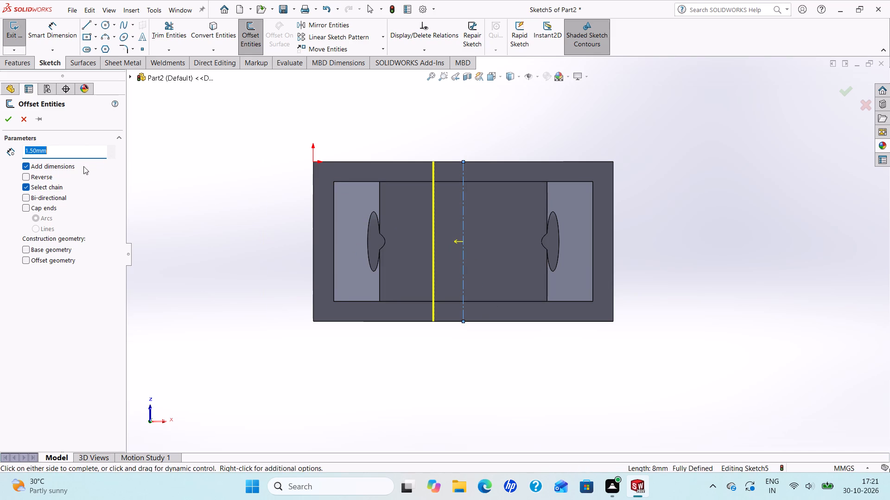
left_click(25, 197)
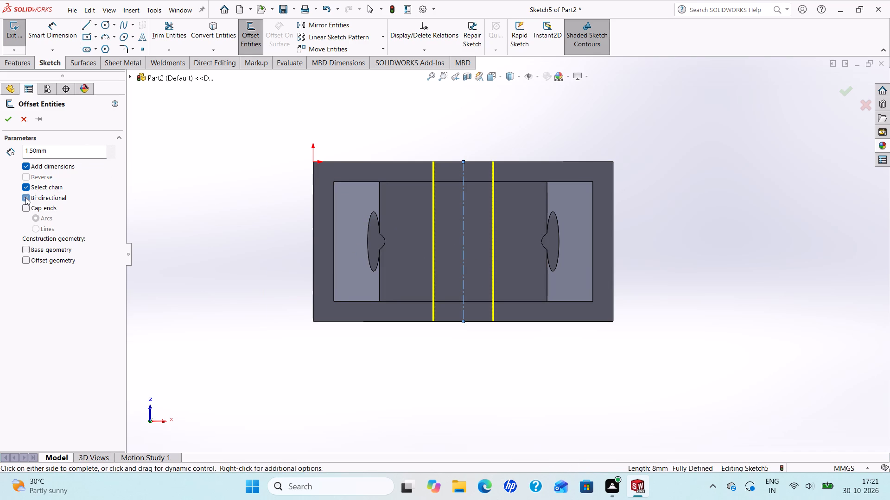
left_click(6, 123)
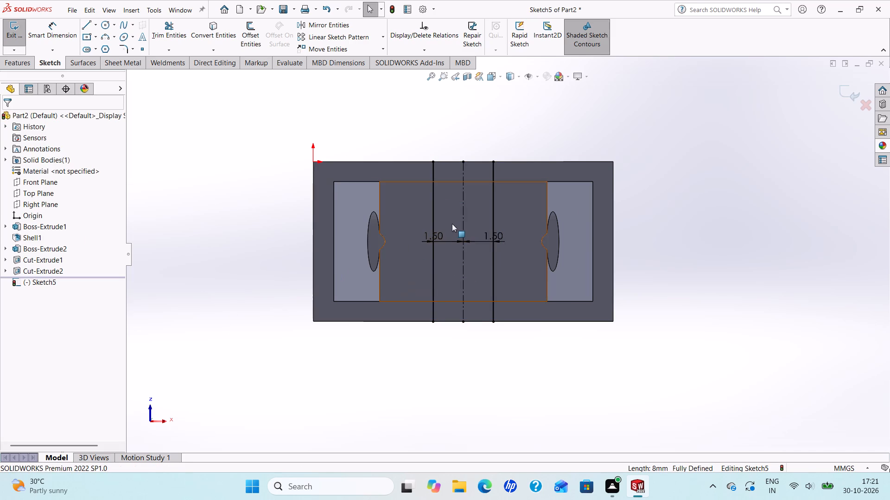
Convert the two long inner edges of the underside rim into sketch lines.
scroll(452, 224, "up", 1)
scroll(490, 176, "down", 1)
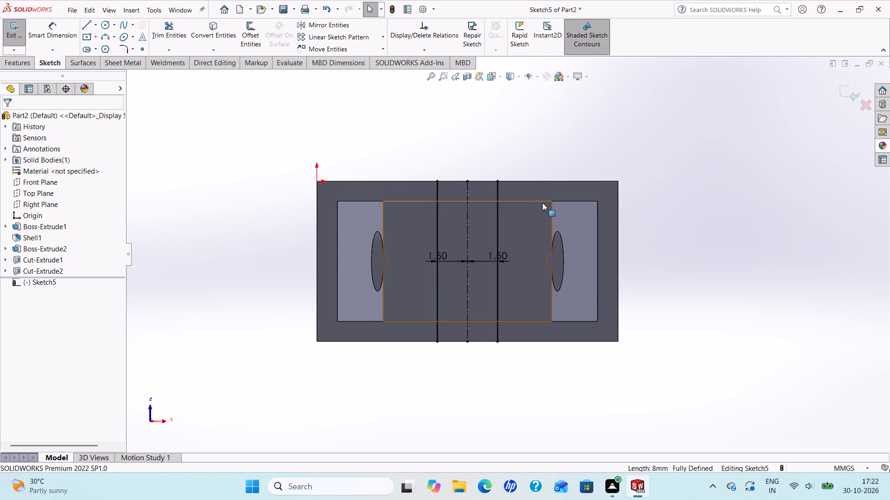
left_click(572, 200)
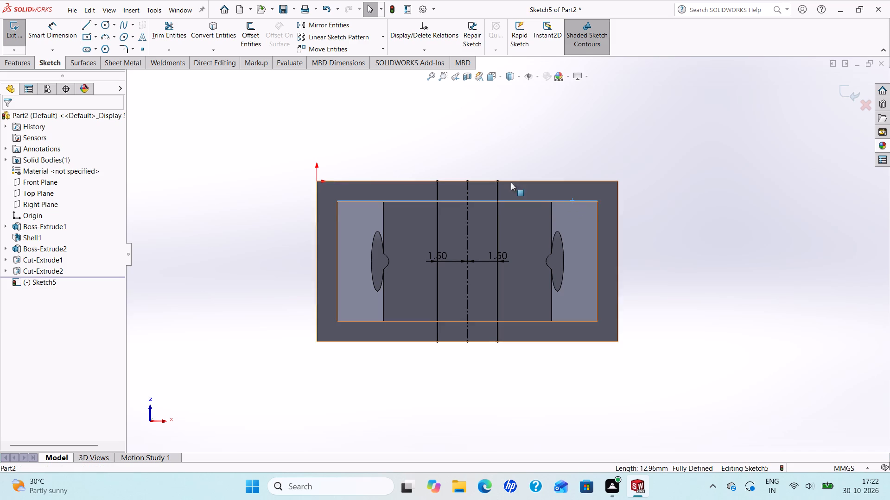
left_click(219, 38)
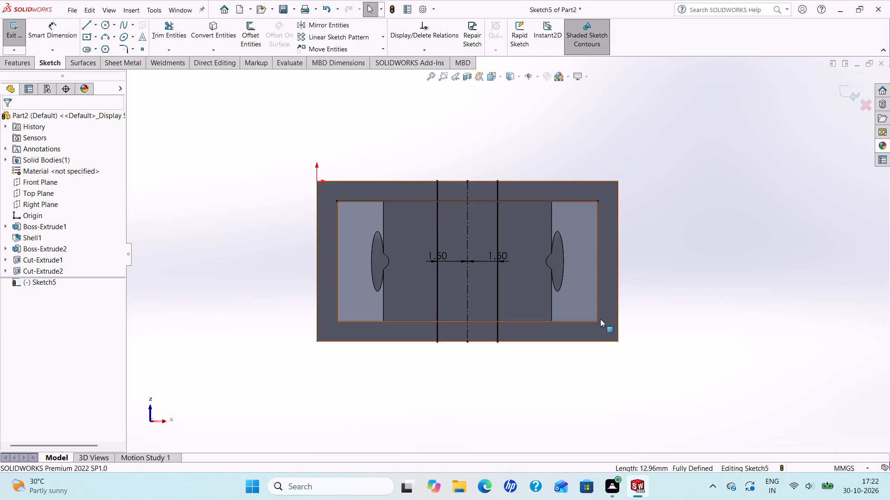
left_click(569, 322)
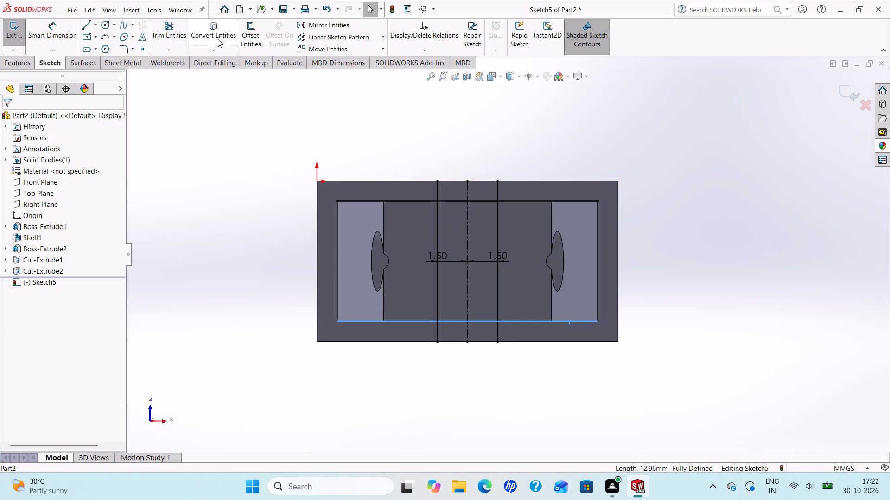
left_click(217, 38)
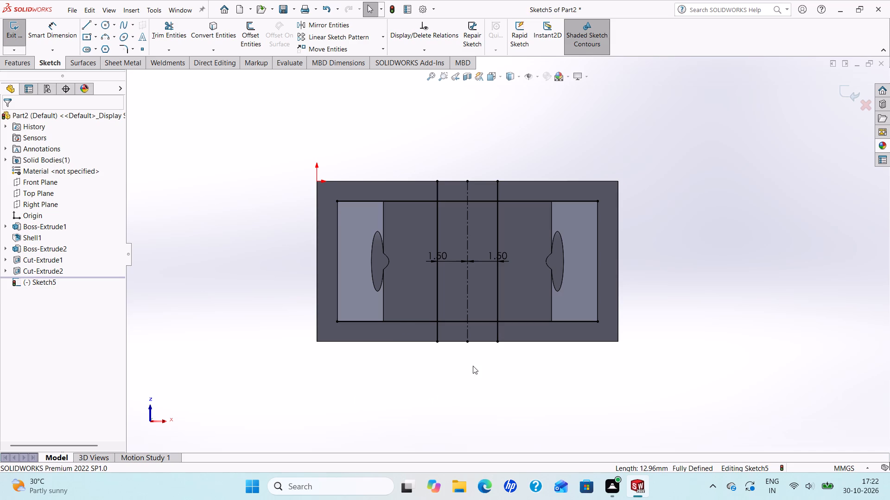
Power-trim the converted and offset lines, leaving a closed central rectangle that spans the cavity between the inner walls.
left_click(169, 31)
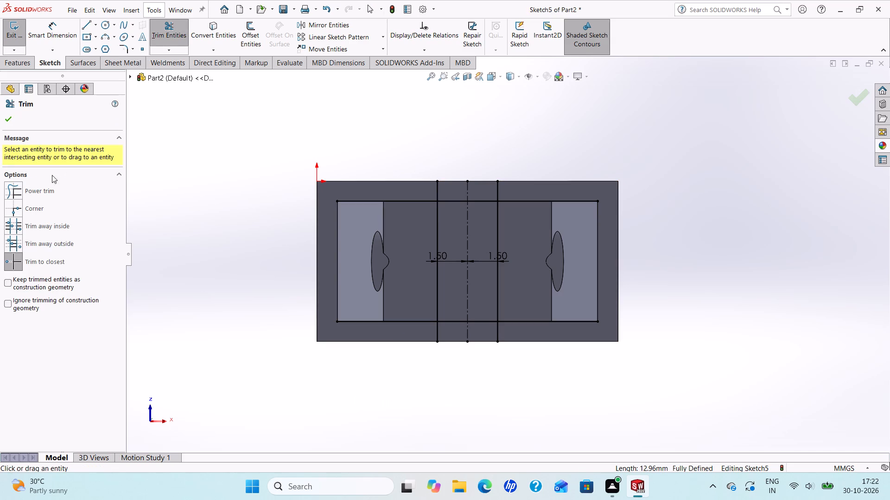
left_click(15, 195)
left_click_drag(388, 150, 360, 230)
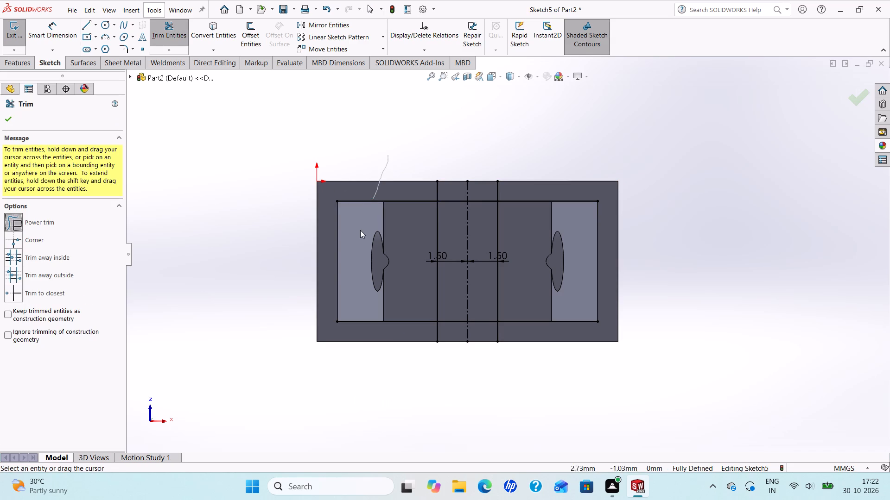
left_click_drag(360, 230, 475, 341)
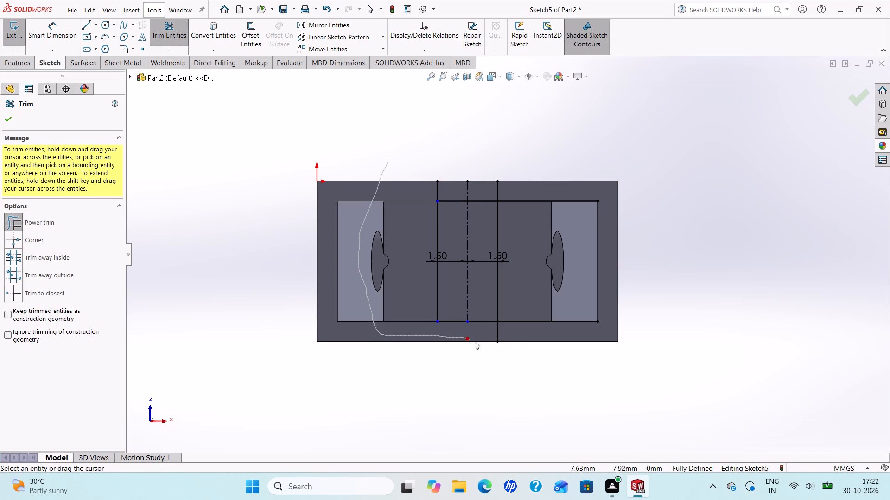
left_click_drag(475, 341, 563, 327)
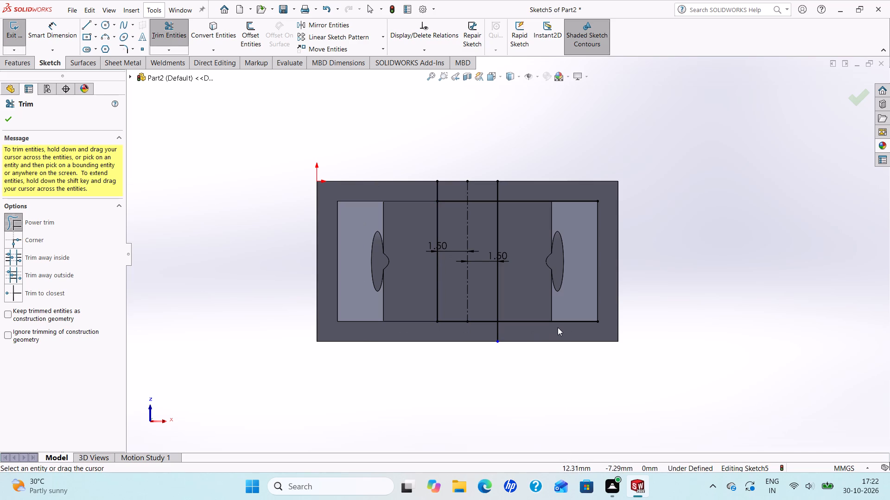
left_click_drag(472, 338, 561, 185)
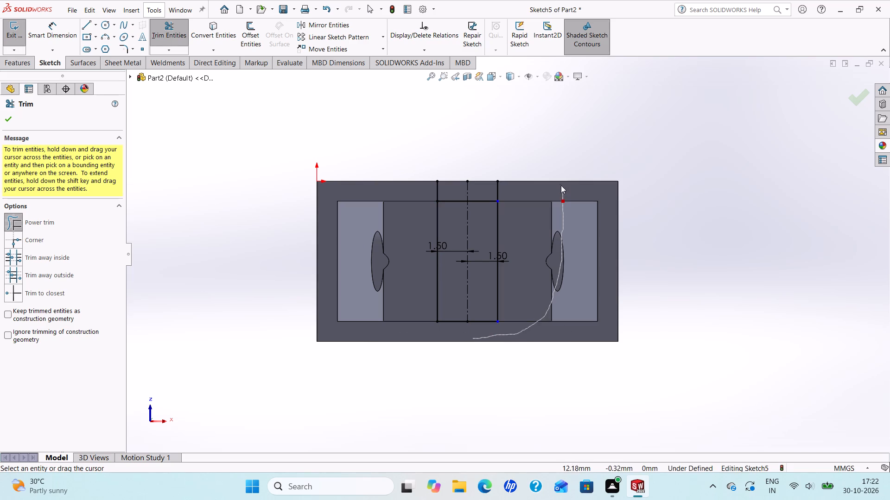
left_click_drag(561, 185, 559, 182)
left_click_drag(525, 182, 411, 191)
left_click_drag(411, 191, 526, 188)
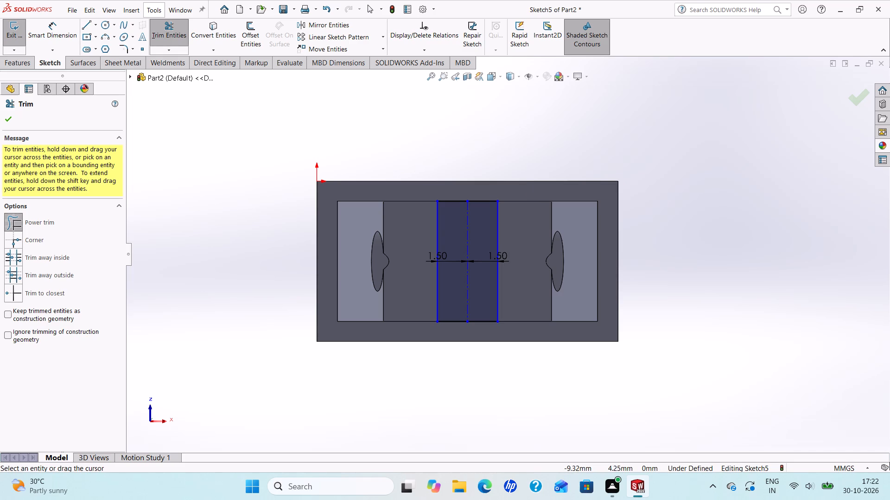
left_click(10, 120)
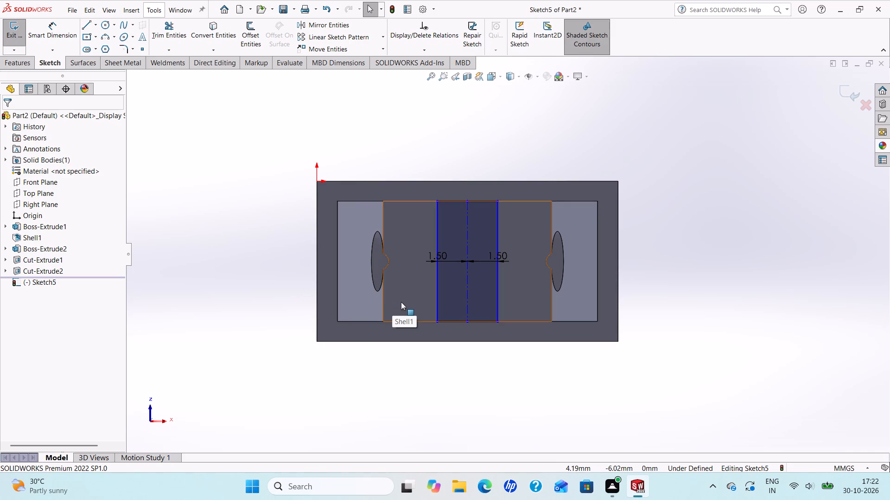
Dimension the distance from the rectangle's long side to the nearest short outer edge of the rim, keeping the proposed value.
scroll(523, 230, "down", 1)
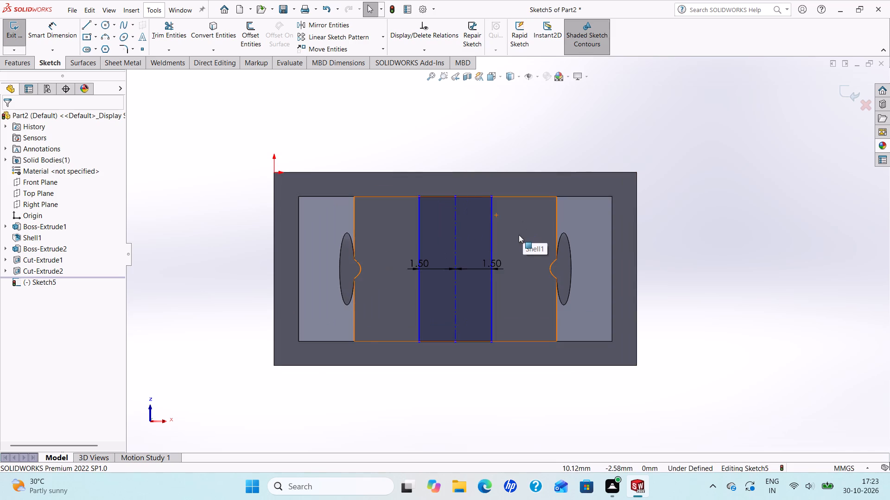
scroll(519, 235, "up", 1)
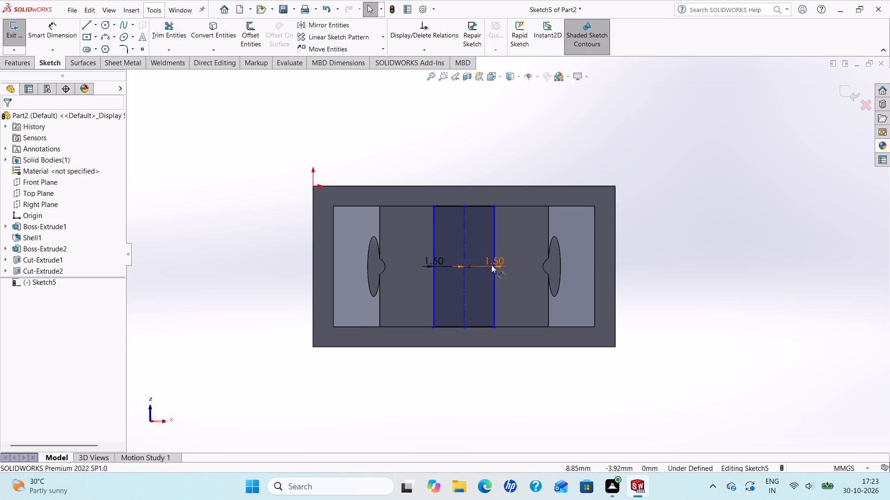
scroll(560, 253, "down", 1)
scroll(560, 253, "up", 1)
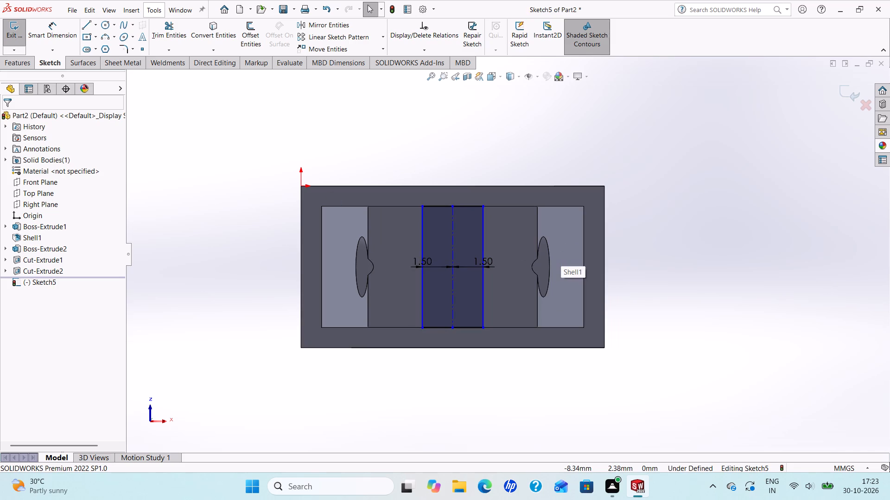
left_click(49, 25)
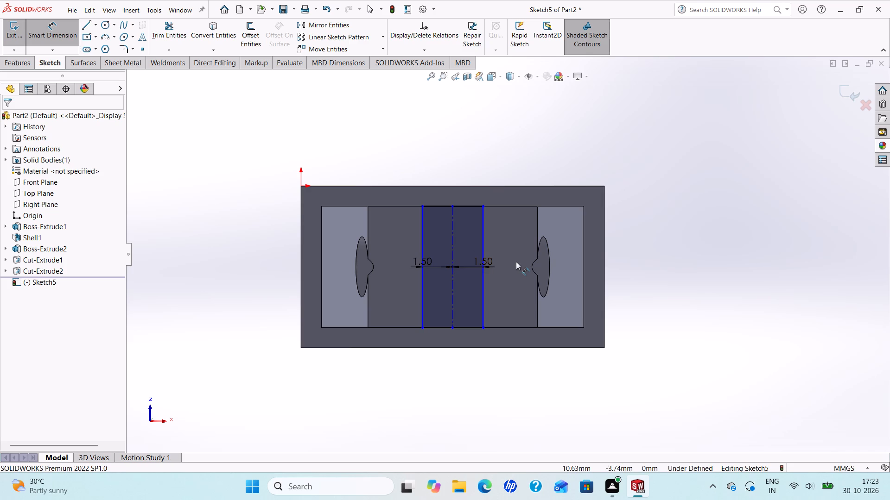
left_click(482, 241)
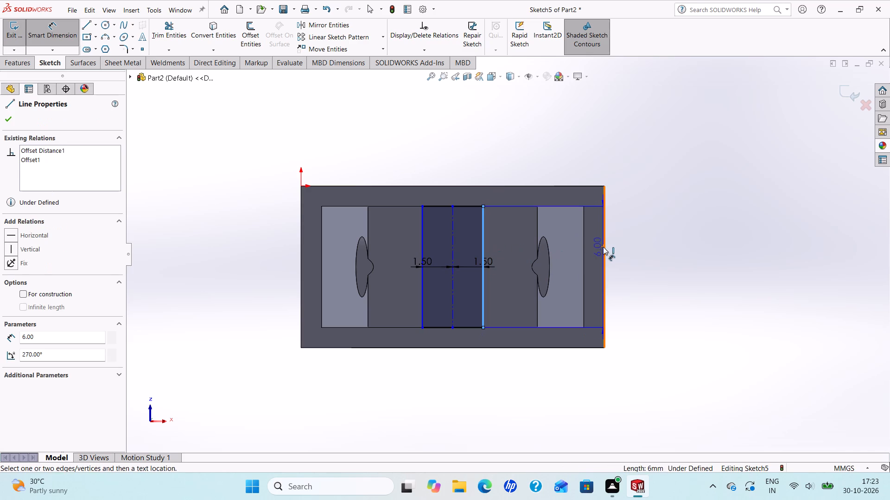
left_click(603, 247)
left_click(578, 151)
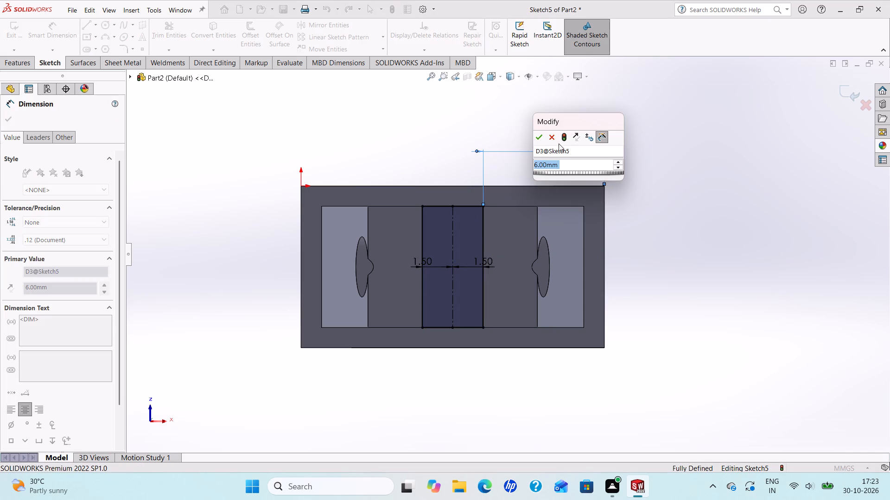
left_click(540, 137)
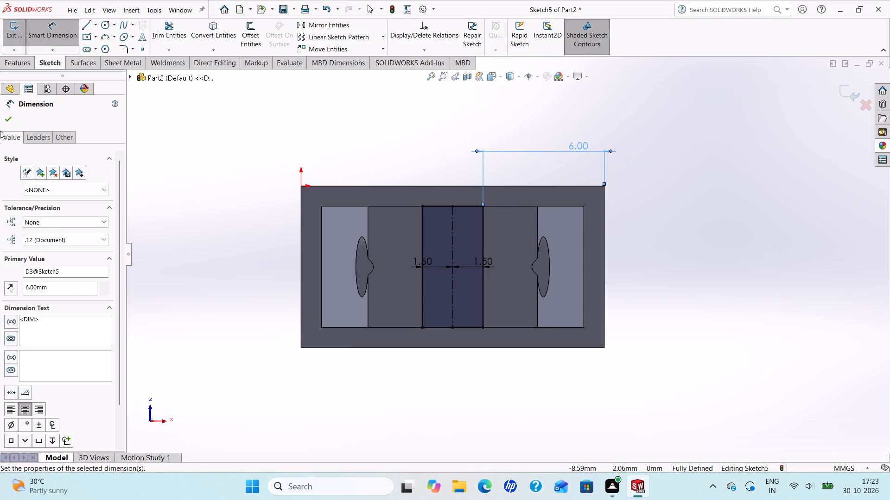
left_click(6, 123)
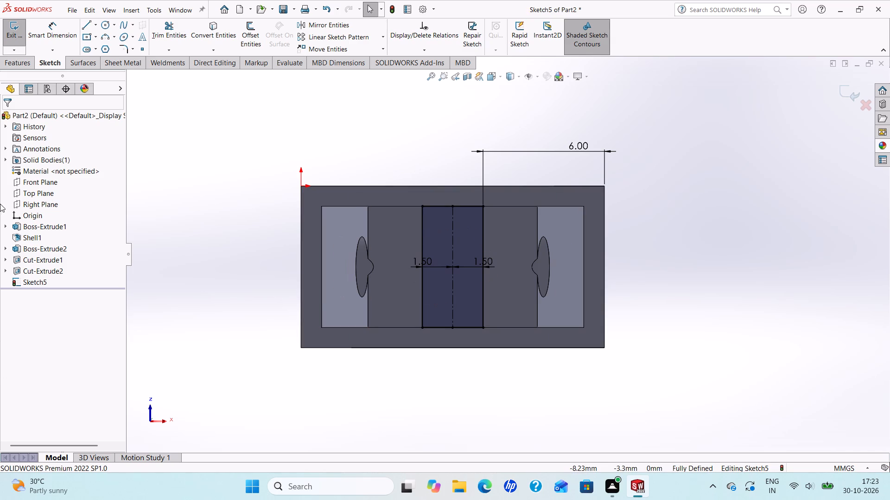
Extrude the central rectangle as a Blind boss 5 mm deep, reversed into the torso cavity and merged with the body.
left_click(18, 62)
left_click(24, 39)
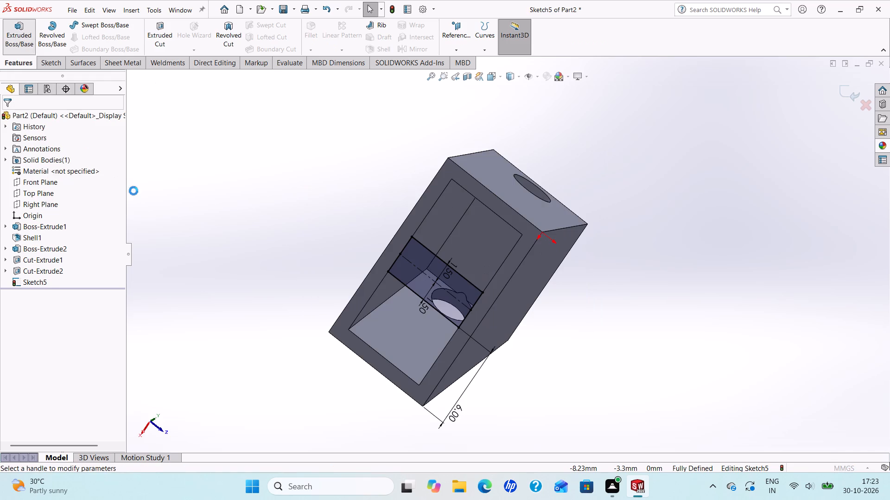
scroll(223, 252, "up", 1)
middle_click_drag(223, 252, 206, 286)
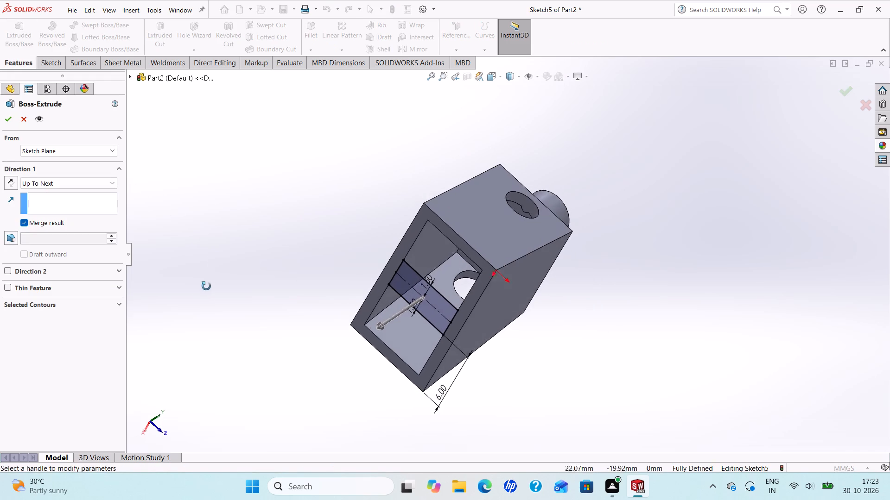
middle_click_drag(206, 286, 200, 301)
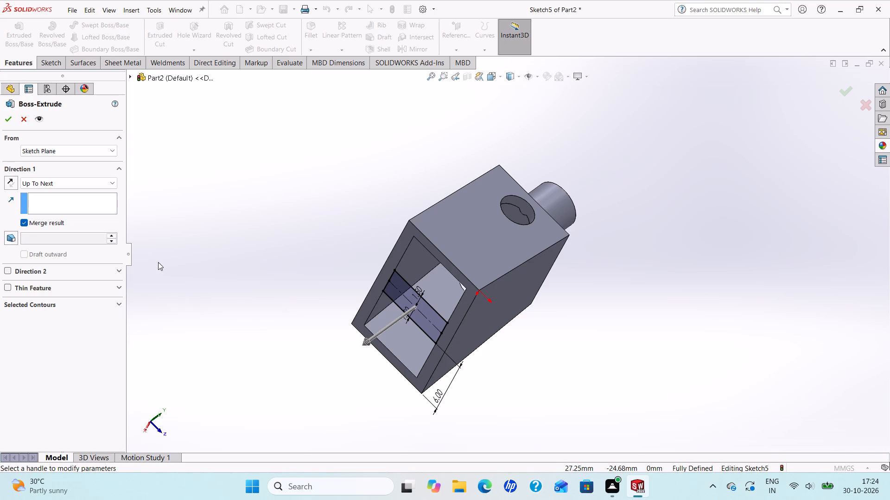
left_click(106, 181)
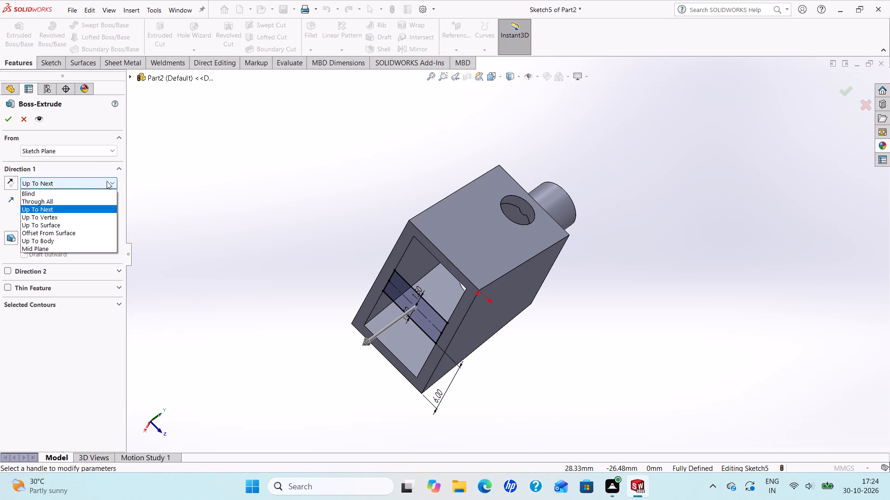
left_click(45, 195)
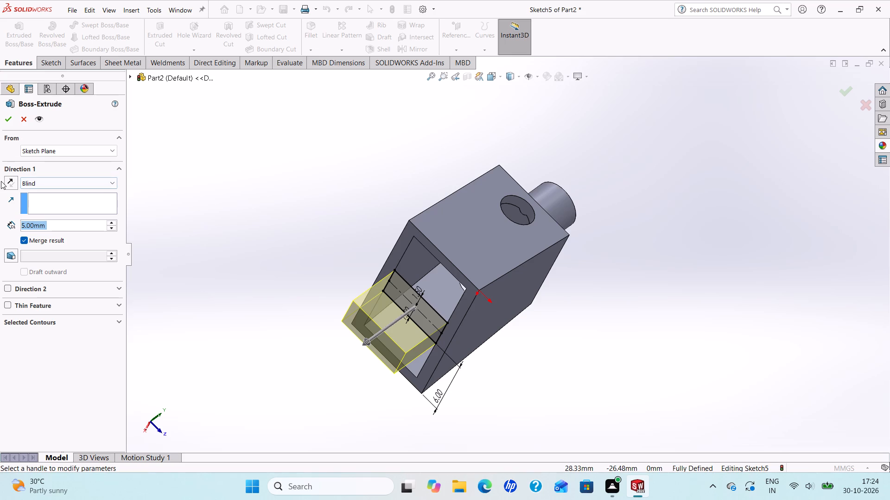
left_click(7, 182)
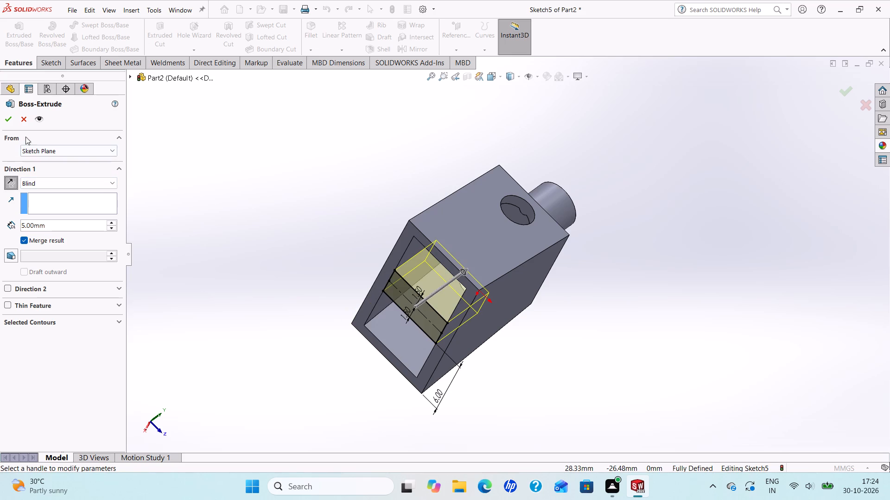
left_click(7, 122)
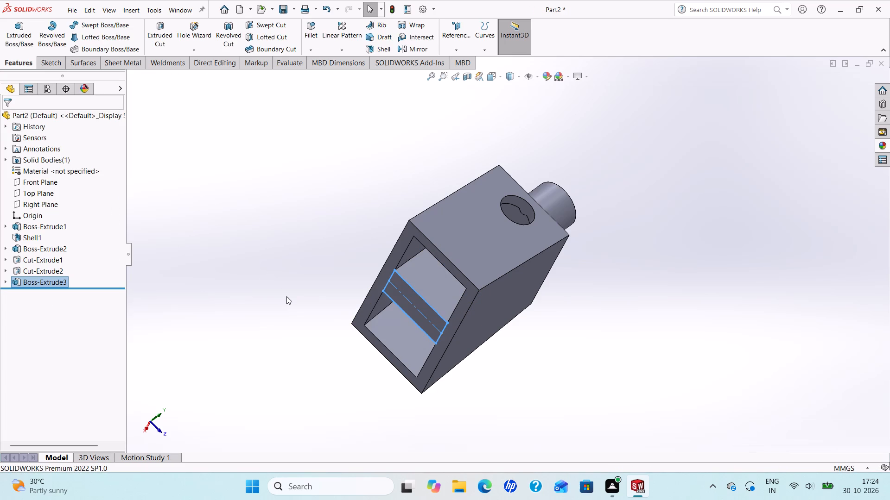
key("Escape")
Examine the torso from several sides, including the underside with its central rib, the arm holes and the neck.
middle_click_drag(366, 311, 398, 305)
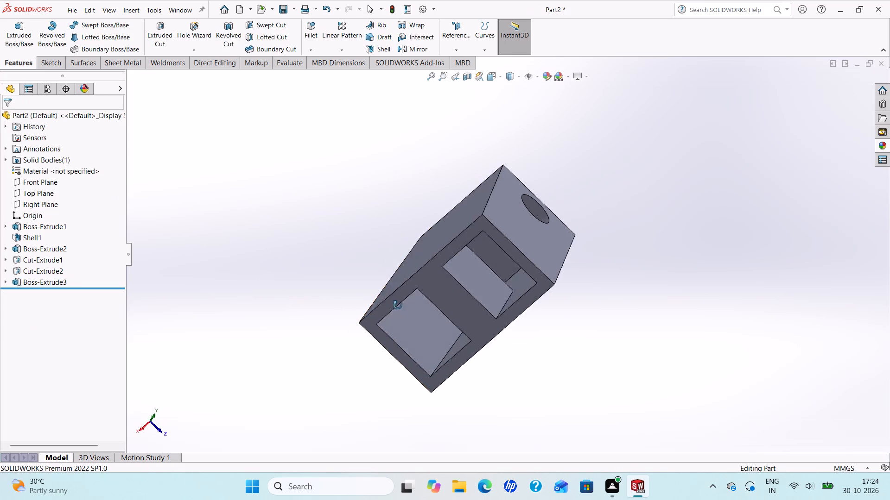
middle_click_drag(398, 305, 293, 286)
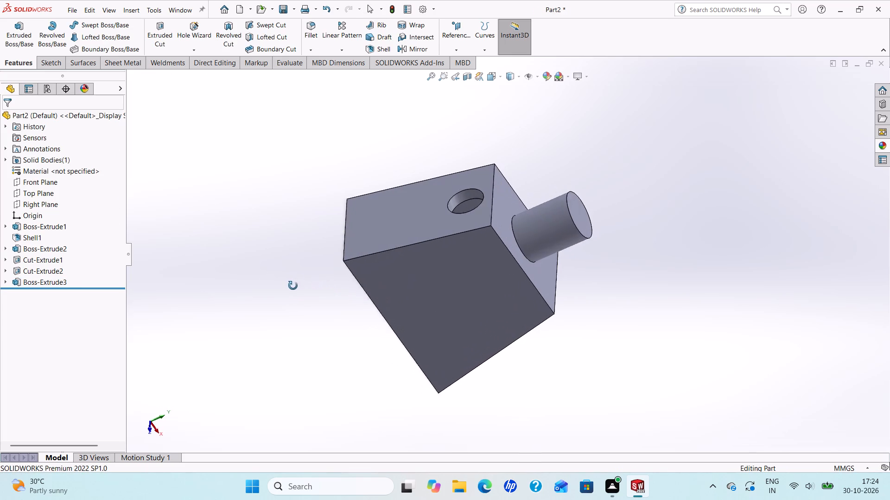
middle_click_drag(293, 286, 287, 288)
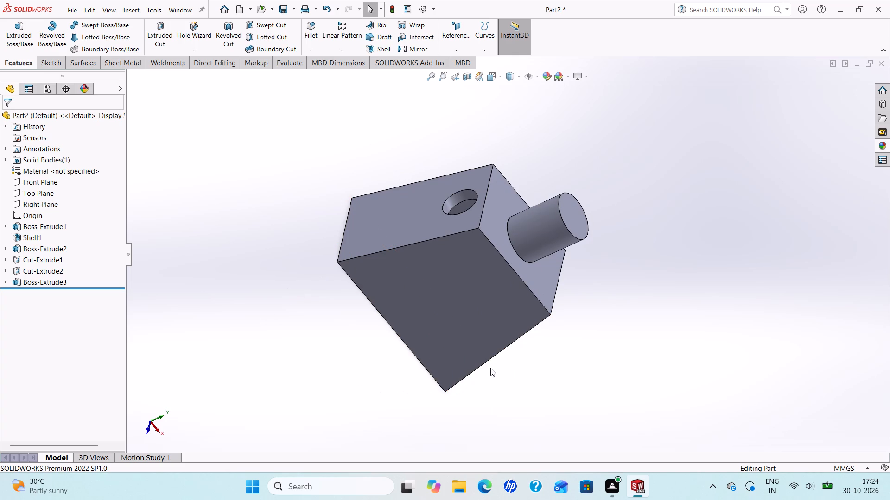
middle_click_drag(439, 311, 311, 175)
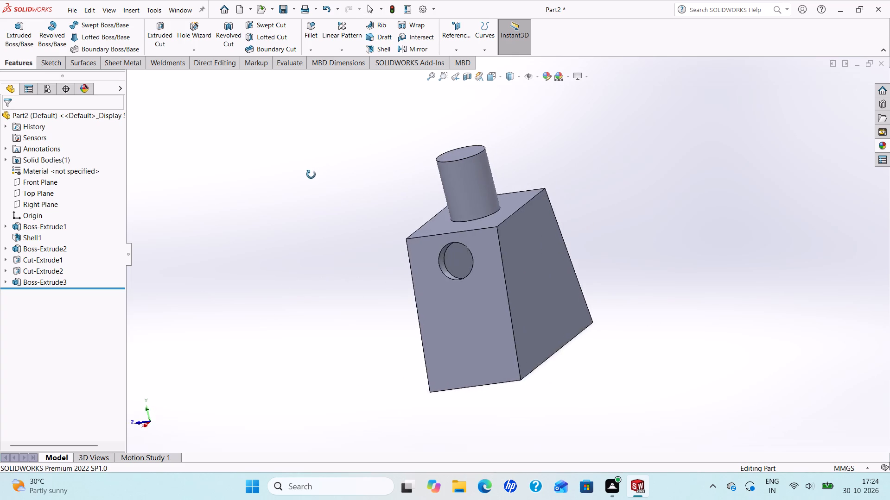
middle_click_drag(311, 175, 254, 213)
scroll(502, 283, "down", 1)
middle_click_drag(514, 289, 420, 296)
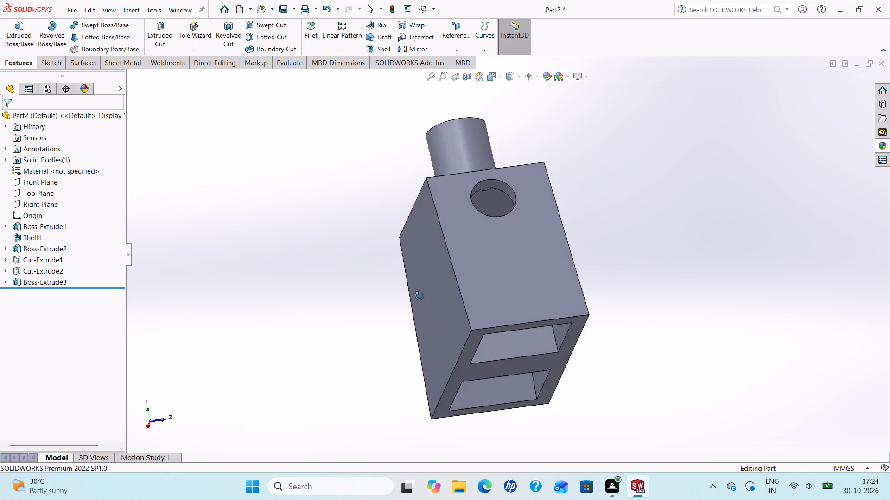
middle_click_drag(420, 296, 496, 389)
scroll(494, 388, "up", 2)
scroll(540, 304, "down", 1)
middle_click_drag(538, 301, 562, 304)
scroll(562, 304, "down", 1)
scroll(564, 304, "up", 1)
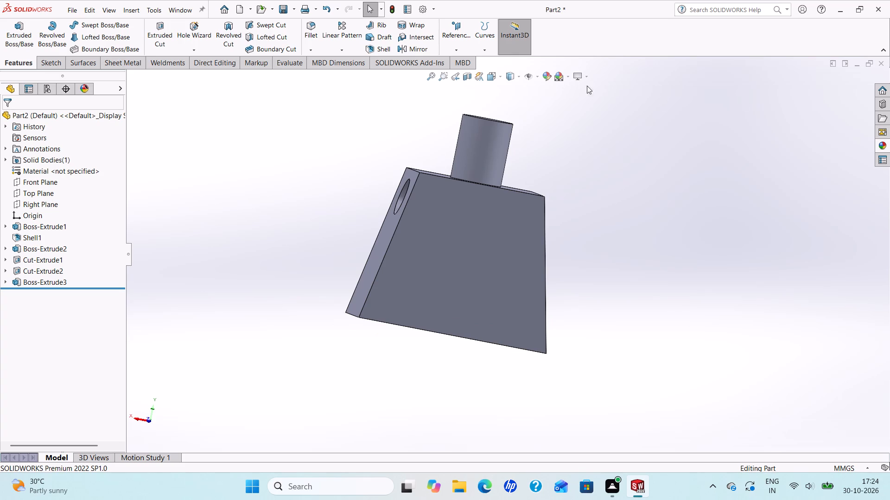
Apply the medium grey swatch of the standard colour palette to the whole part.
left_click(553, 74)
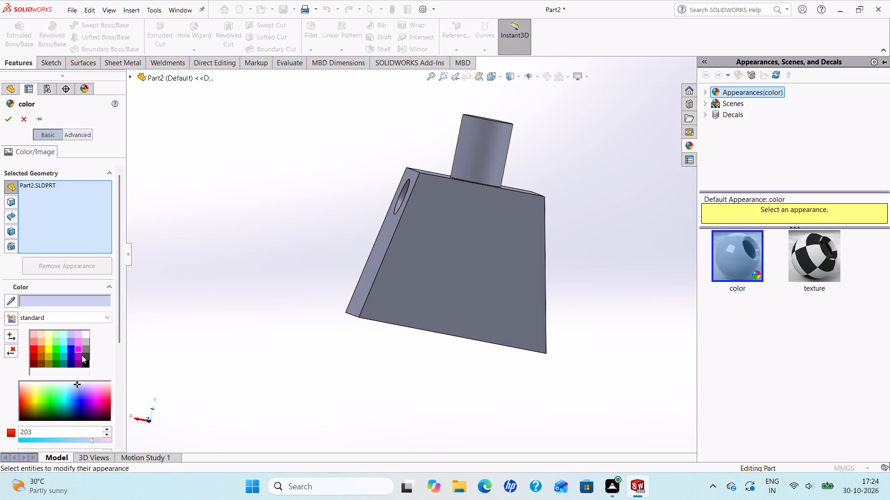
left_click(87, 350)
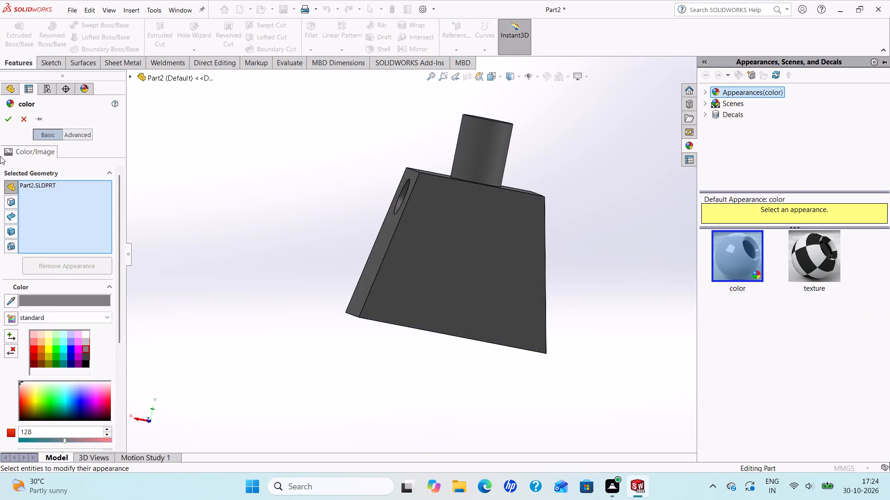
left_click(9, 116)
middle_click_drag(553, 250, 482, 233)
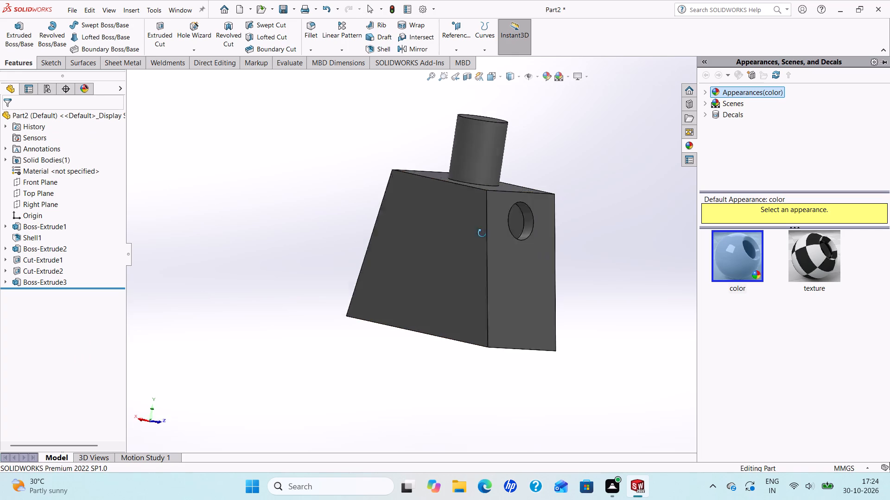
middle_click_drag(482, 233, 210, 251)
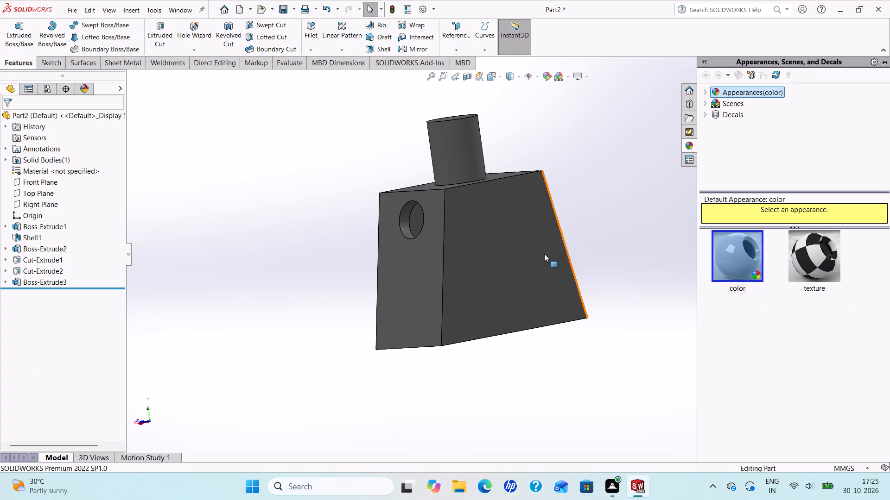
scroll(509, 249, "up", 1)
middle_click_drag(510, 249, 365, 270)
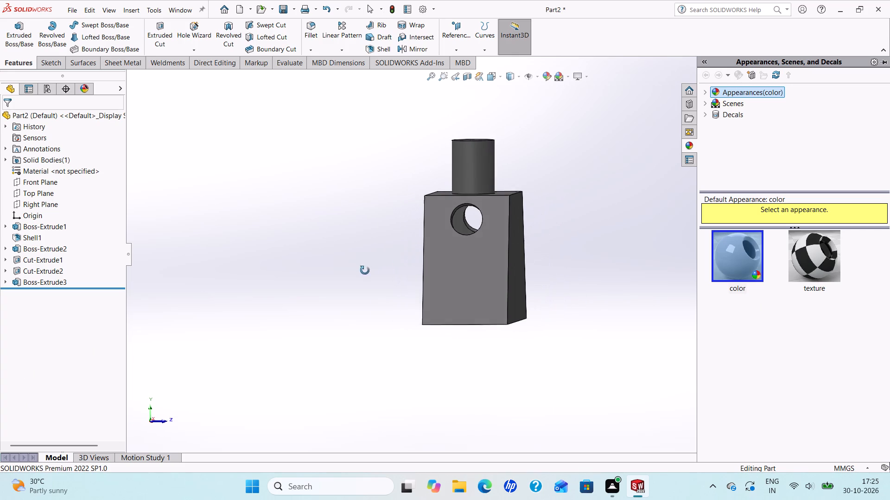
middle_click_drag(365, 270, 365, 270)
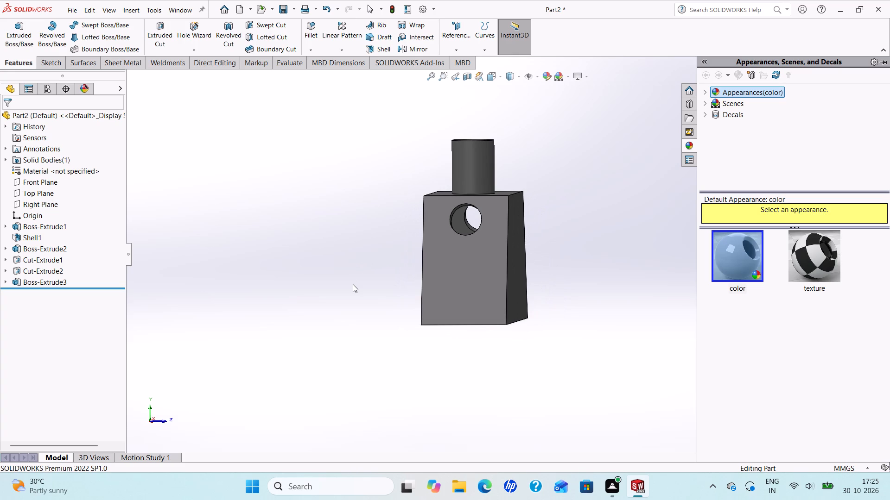
Save the part in the Attachments folder as "lego body2".
key("ctrl+s")
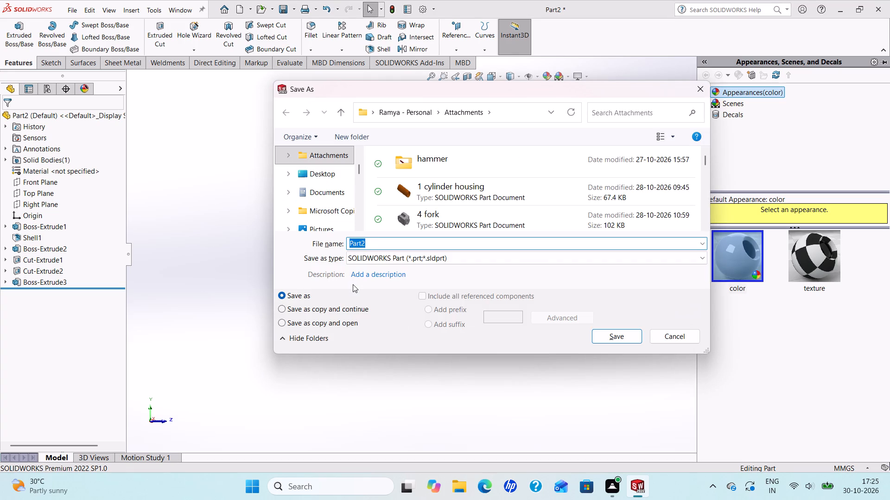
type("lego")
key("space")
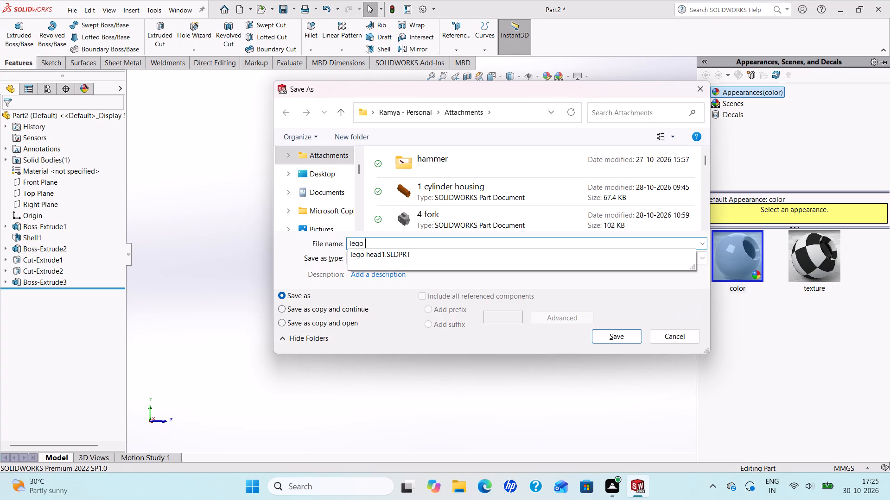
type("body")
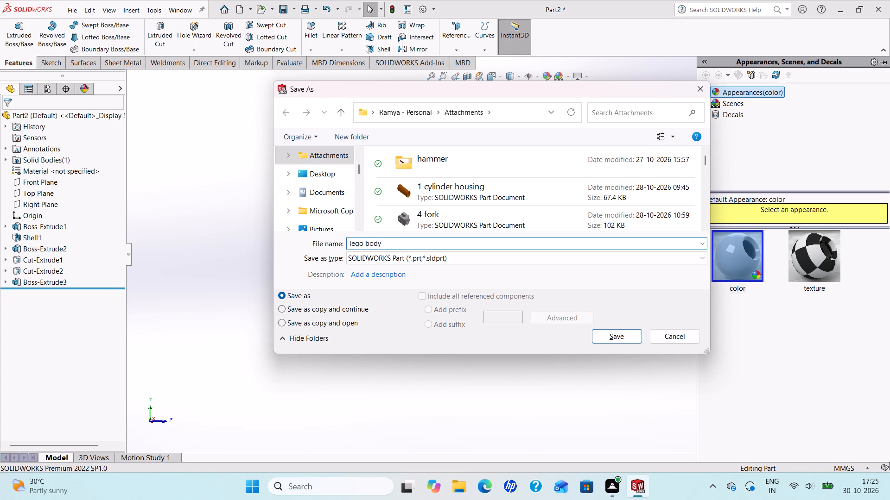
key("2")
key("Return")
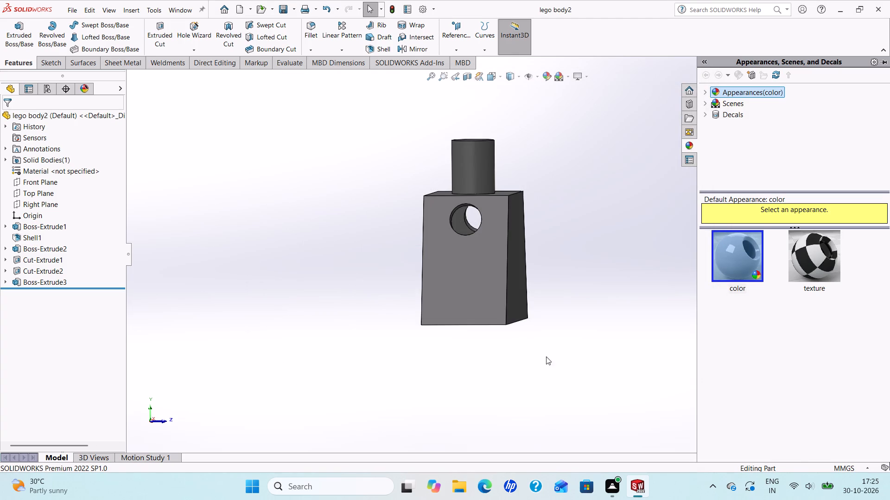
Create a new part document.
left_click(242, 9)
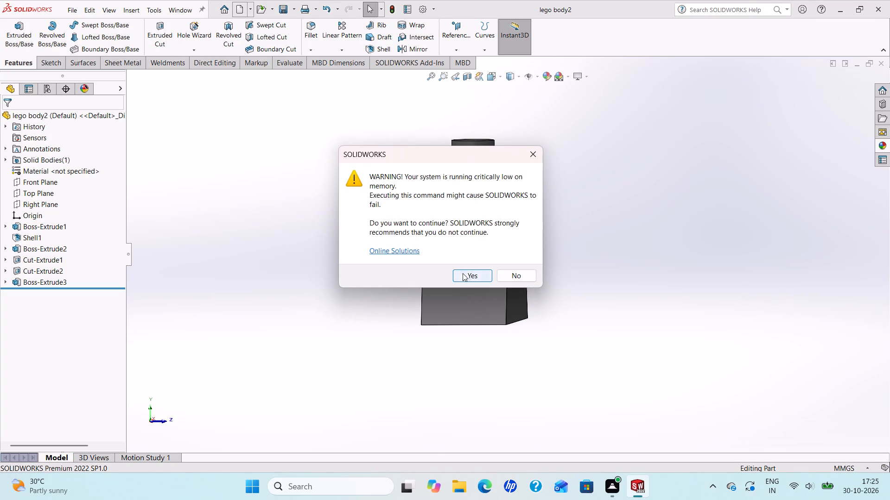
left_click(467, 274)
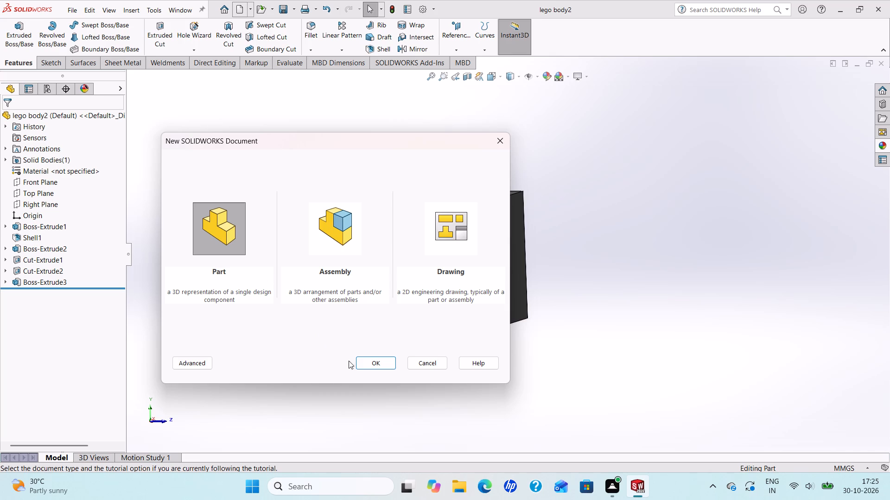
left_click(367, 362)
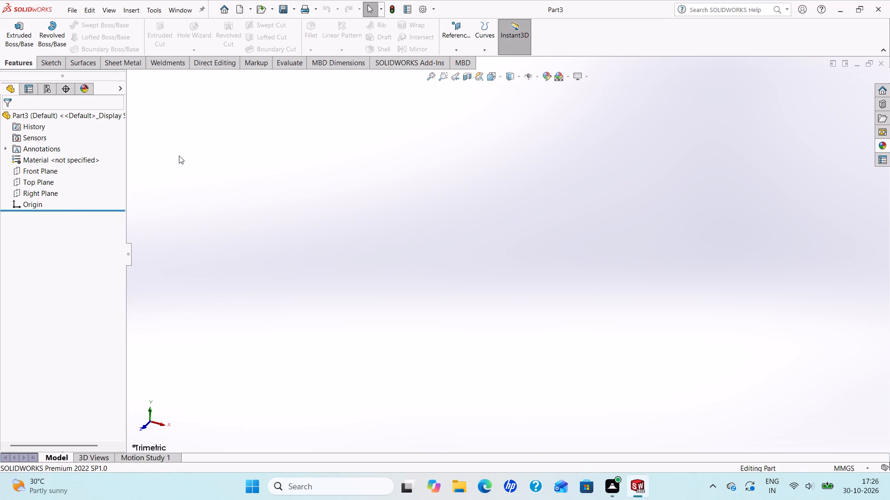
Start a sketch on the Right Plane and draw a horizontal line about 82.8 mm long from the origin toward positive Z.
left_click(24, 195)
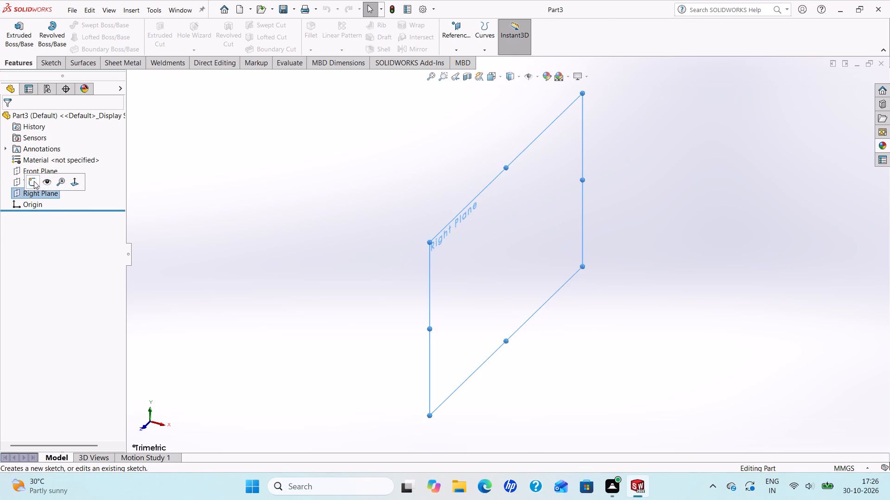
left_click(34, 181)
scroll(582, 244, "up", 1)
scroll(582, 244, "down", 1)
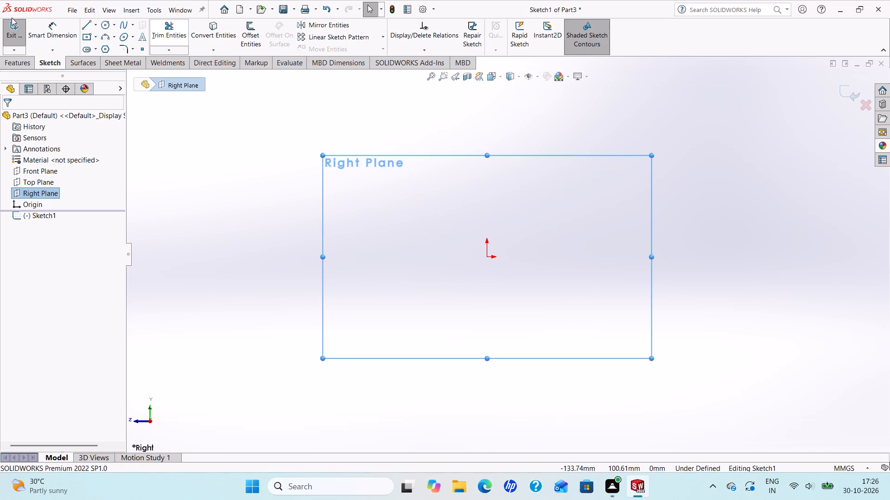
left_click(81, 26)
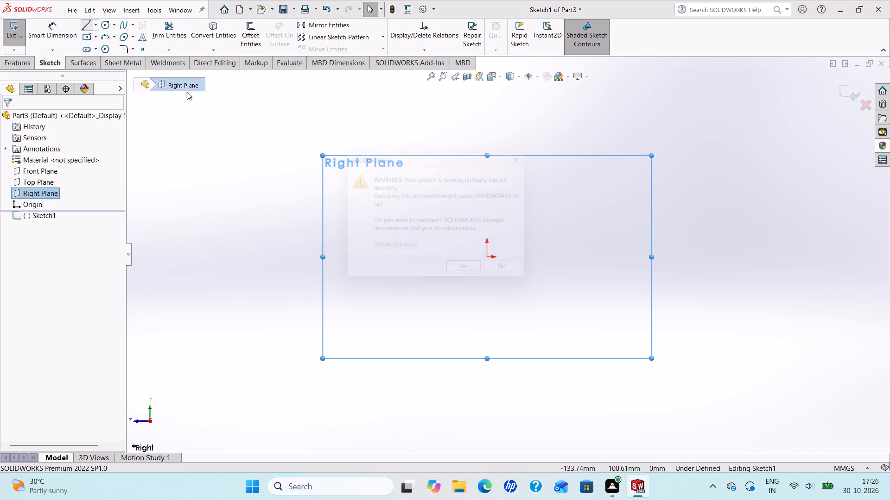
left_click(470, 278)
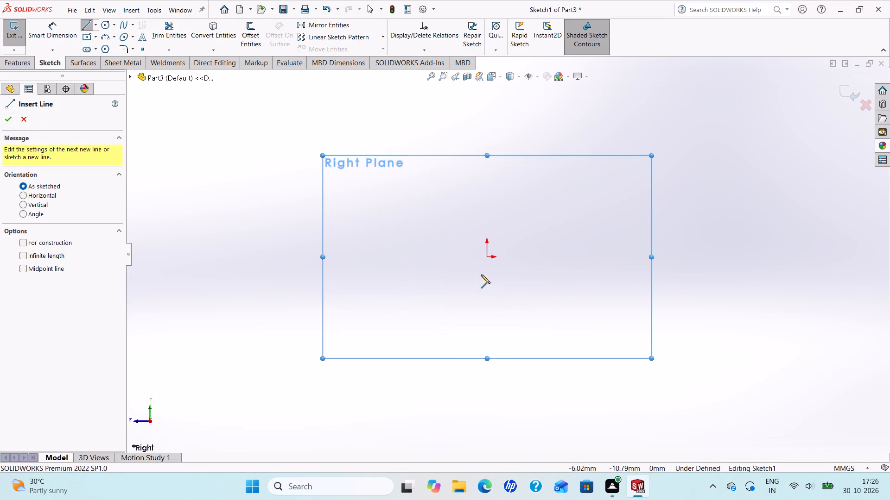
left_click(486, 257)
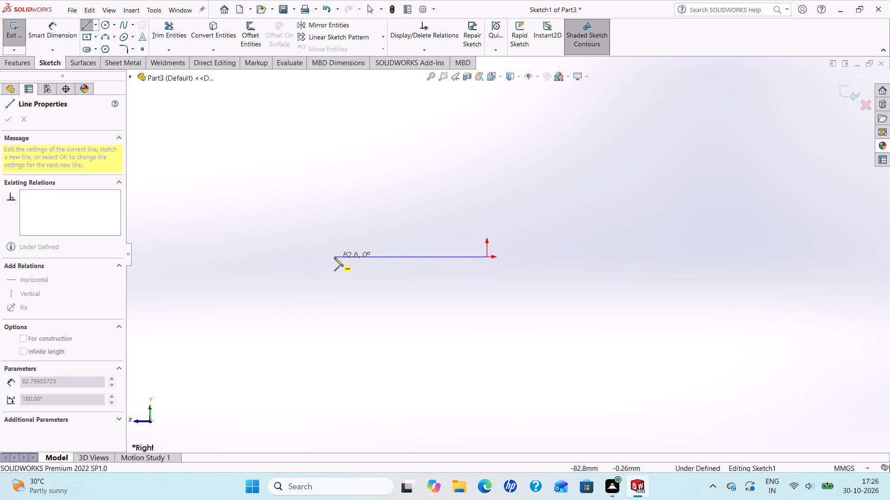
left_click(334, 257)
right_click(334, 257)
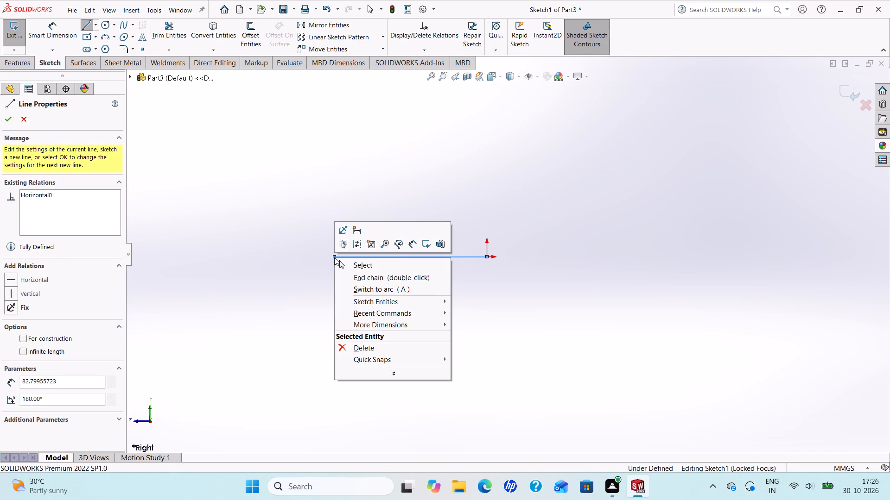
left_click(364, 262)
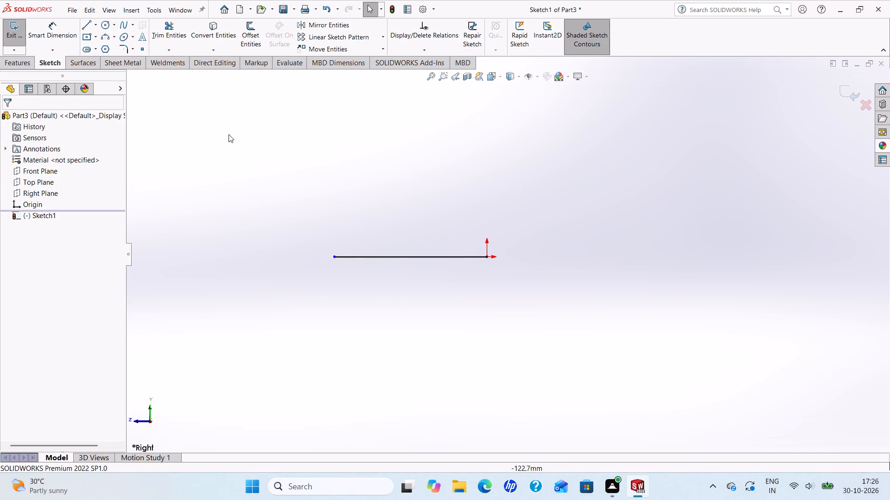
Draw a sloped line about 61.8 mm long from the origin, rising away from the horizontal line at about 58°.
left_click(83, 28)
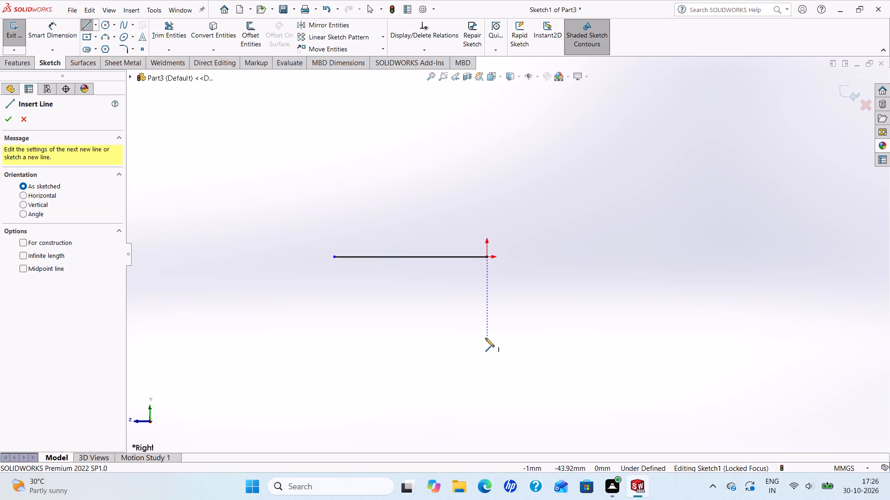
left_click(487, 256)
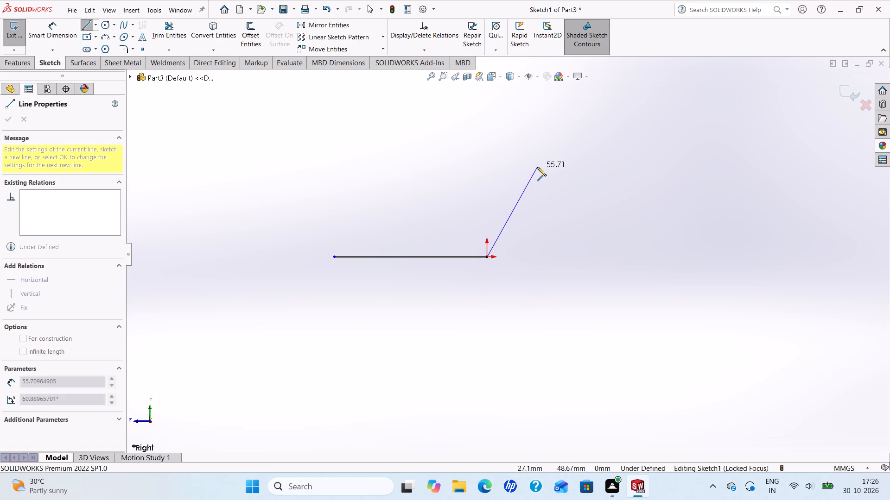
left_click(547, 160)
right_click(547, 160)
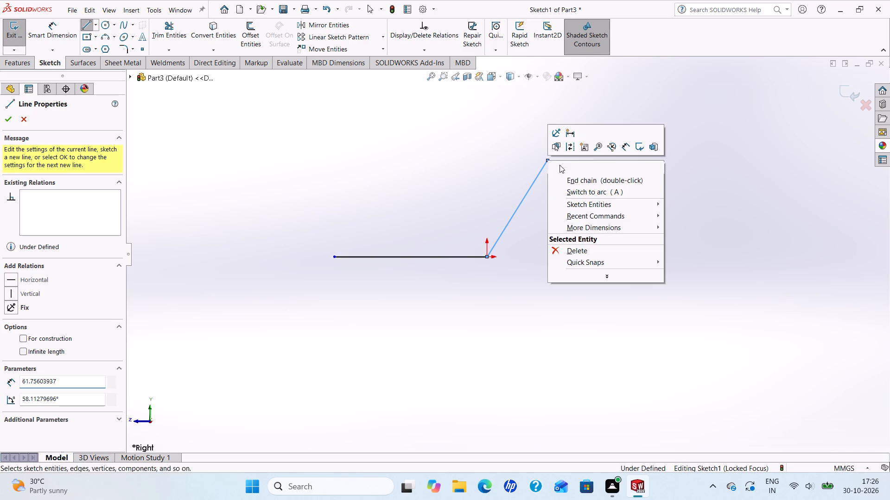
left_click(585, 165)
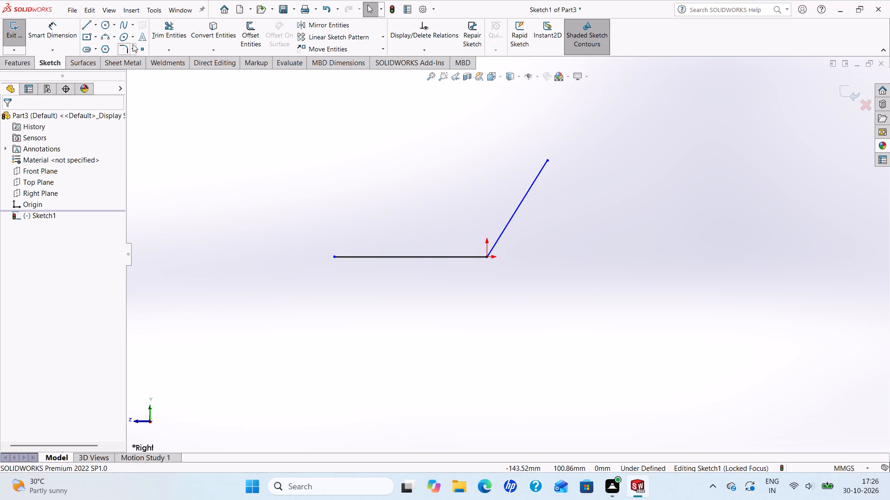
Dimension the horizontal line's length as 6 mm, with the dimension placed below it.
left_click(59, 29)
left_click(439, 258)
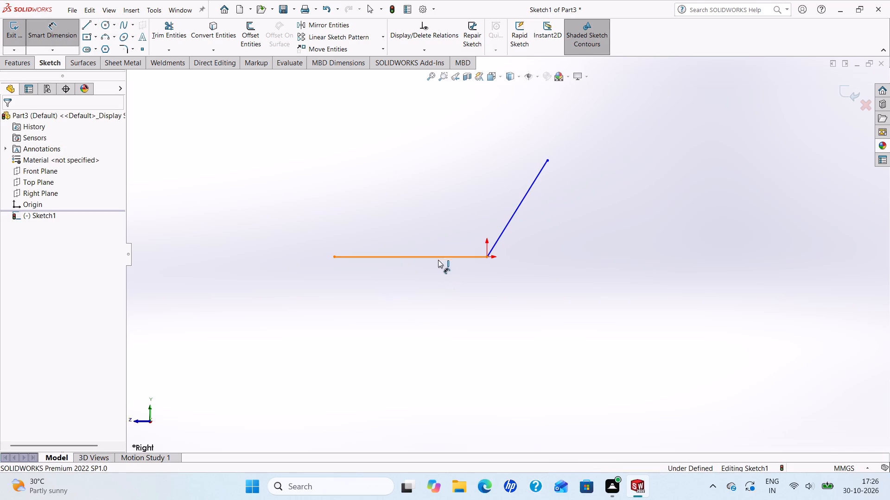
left_click(430, 290)
key("6")
key("Return")
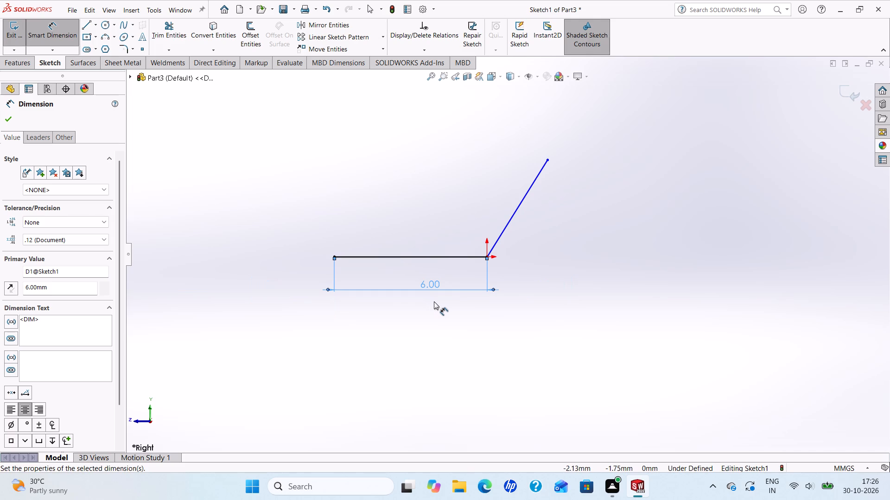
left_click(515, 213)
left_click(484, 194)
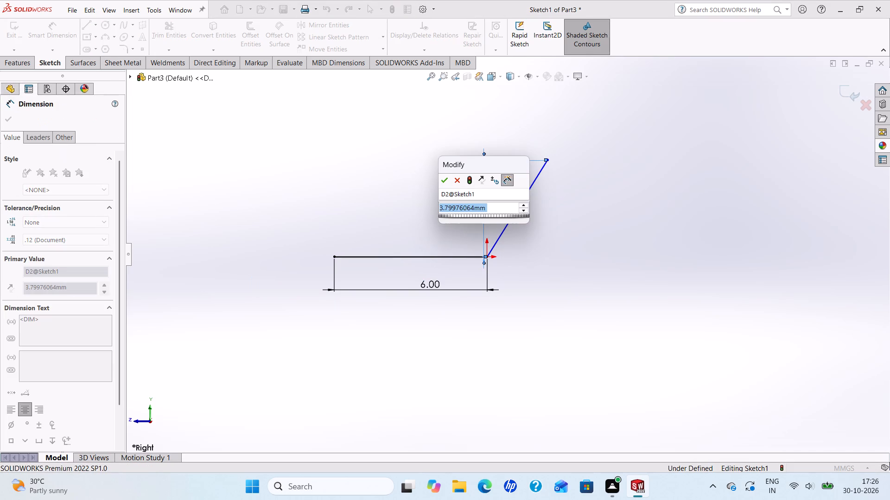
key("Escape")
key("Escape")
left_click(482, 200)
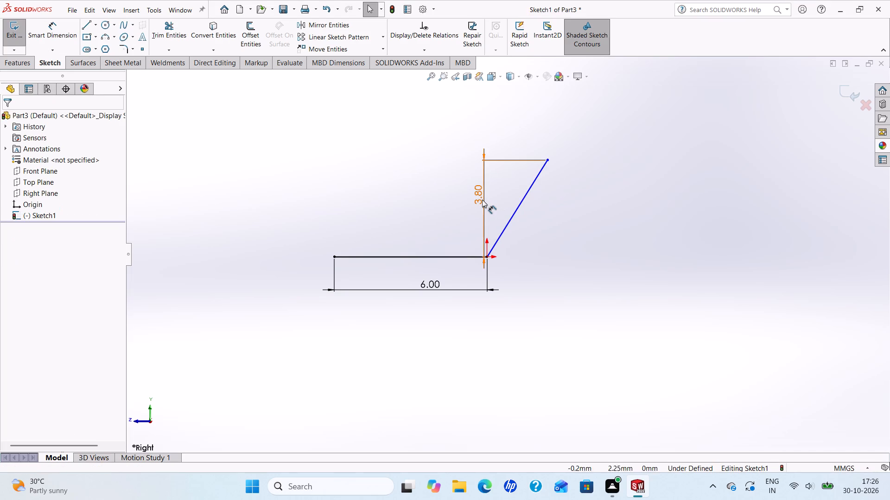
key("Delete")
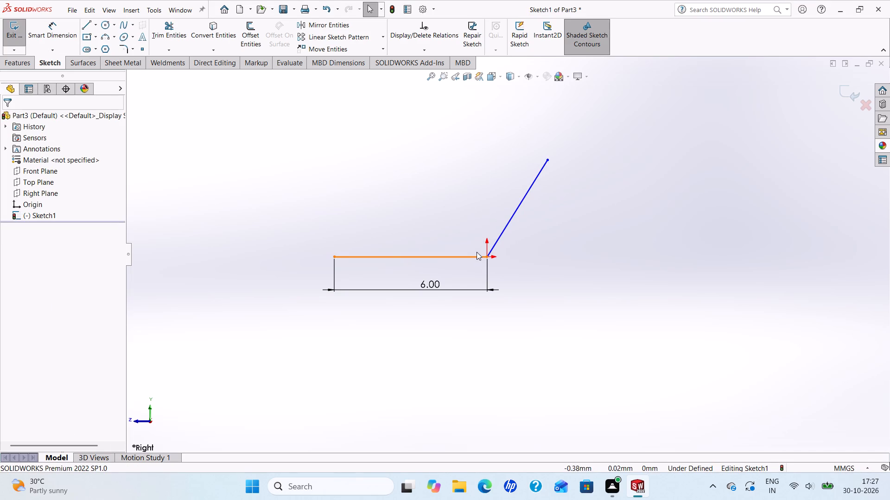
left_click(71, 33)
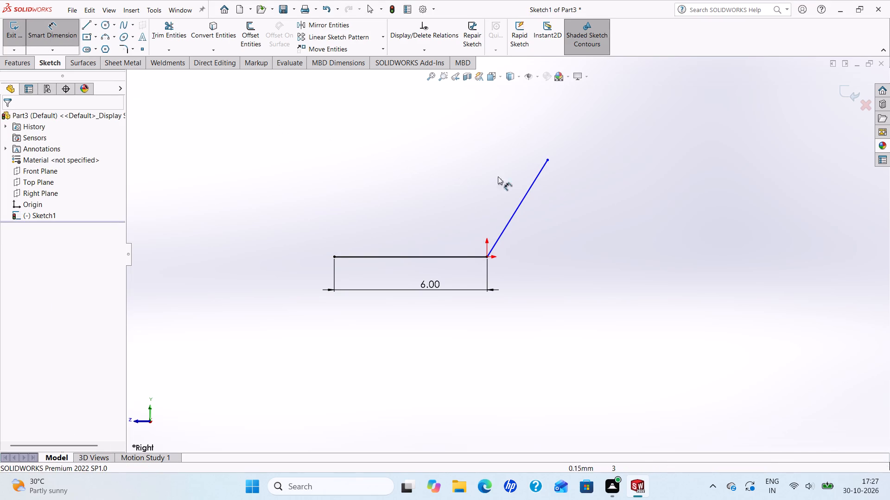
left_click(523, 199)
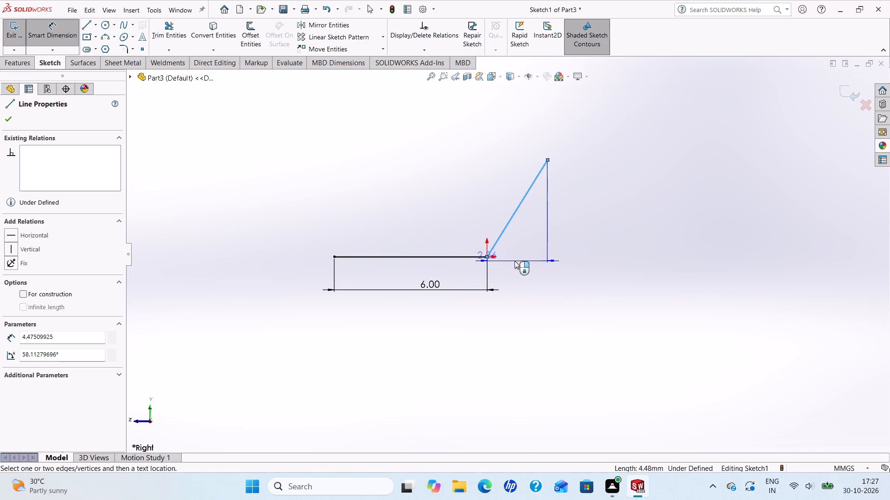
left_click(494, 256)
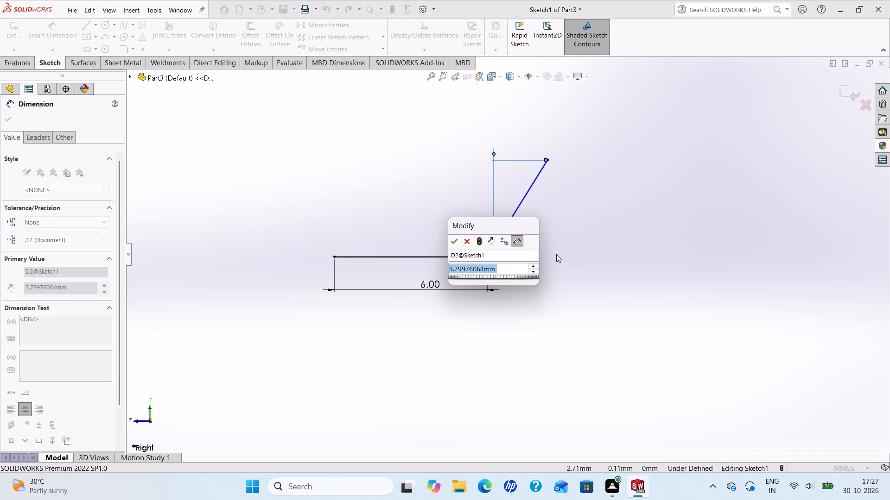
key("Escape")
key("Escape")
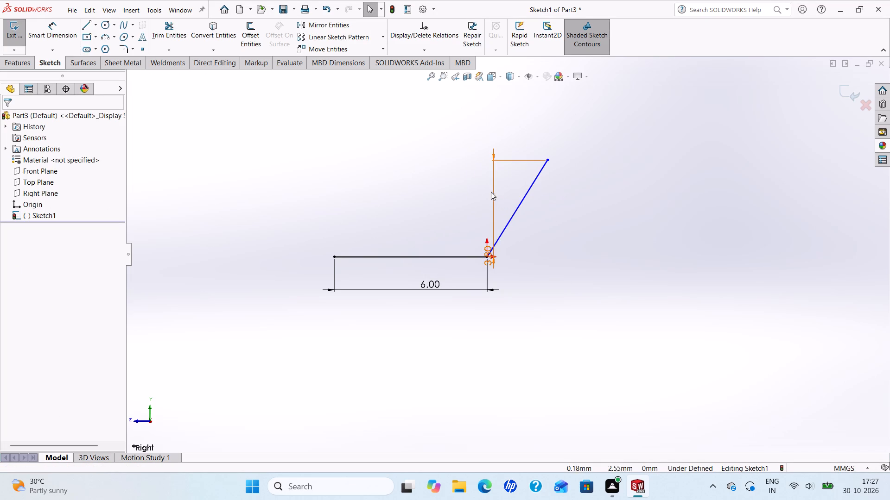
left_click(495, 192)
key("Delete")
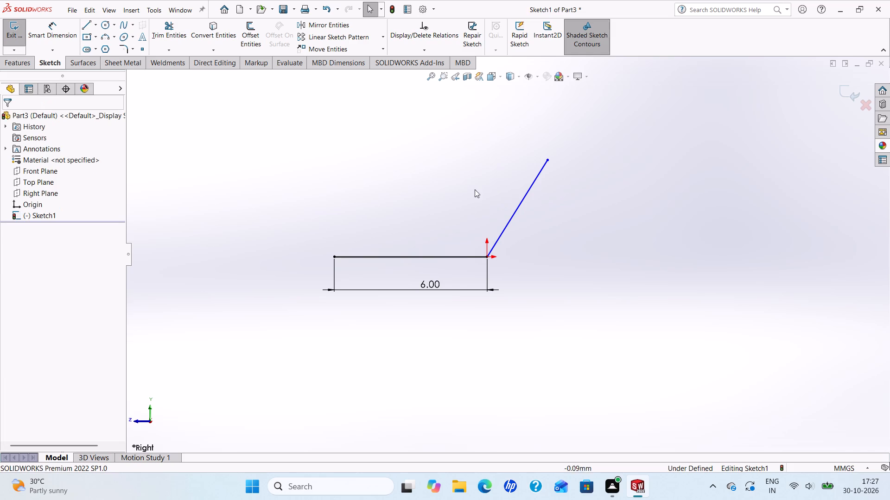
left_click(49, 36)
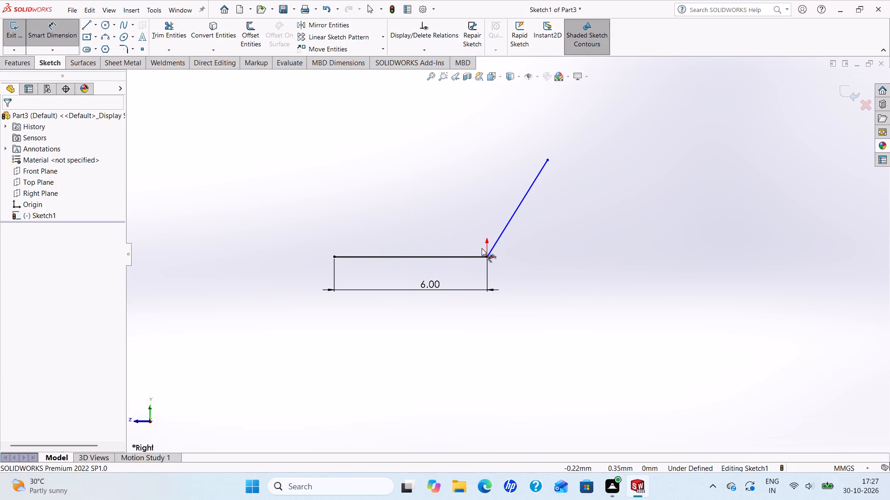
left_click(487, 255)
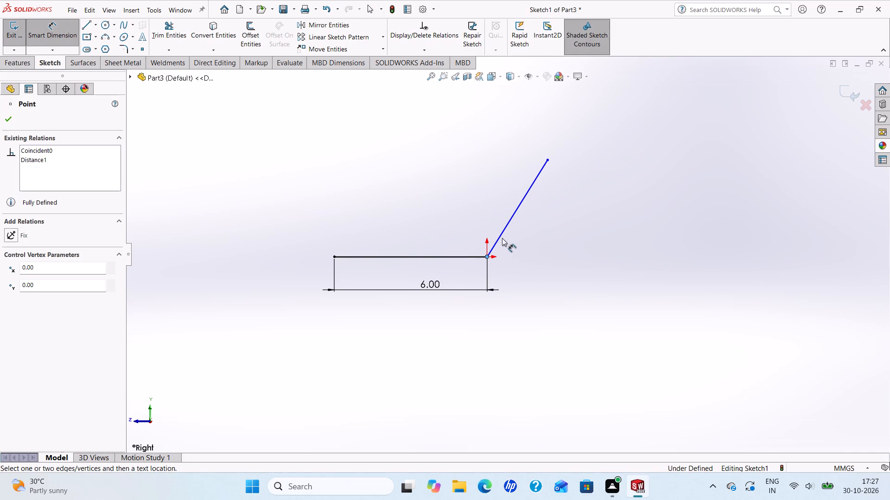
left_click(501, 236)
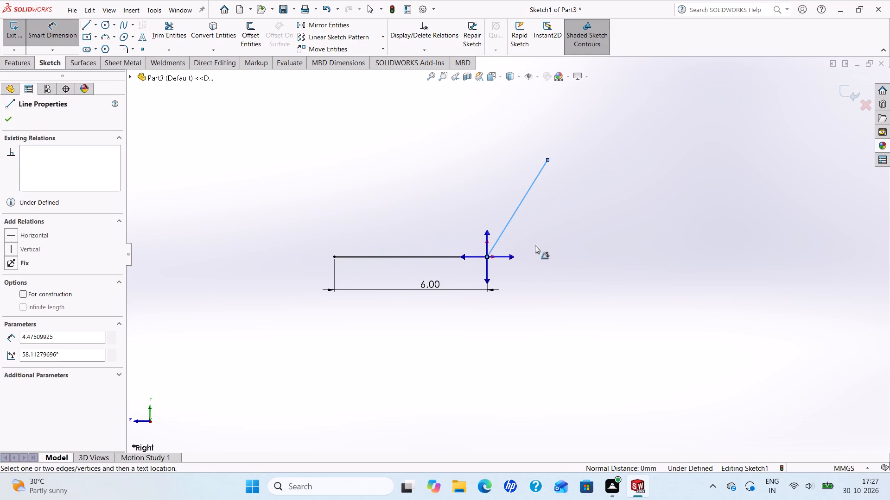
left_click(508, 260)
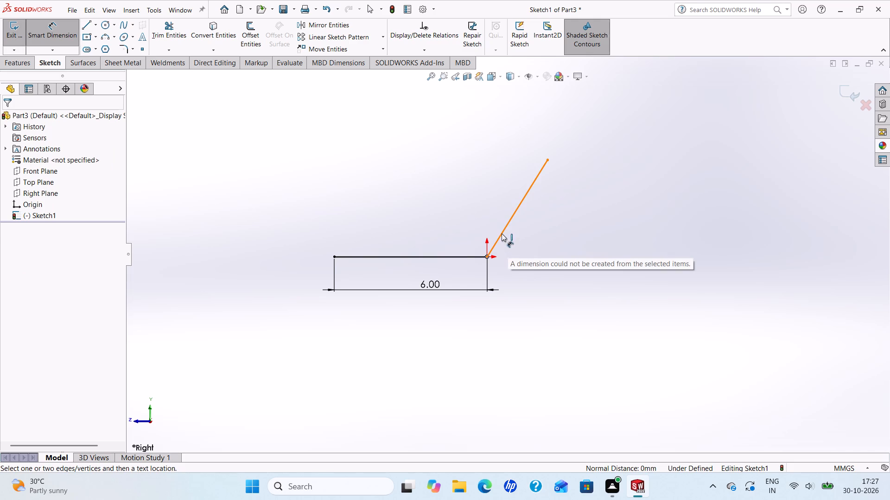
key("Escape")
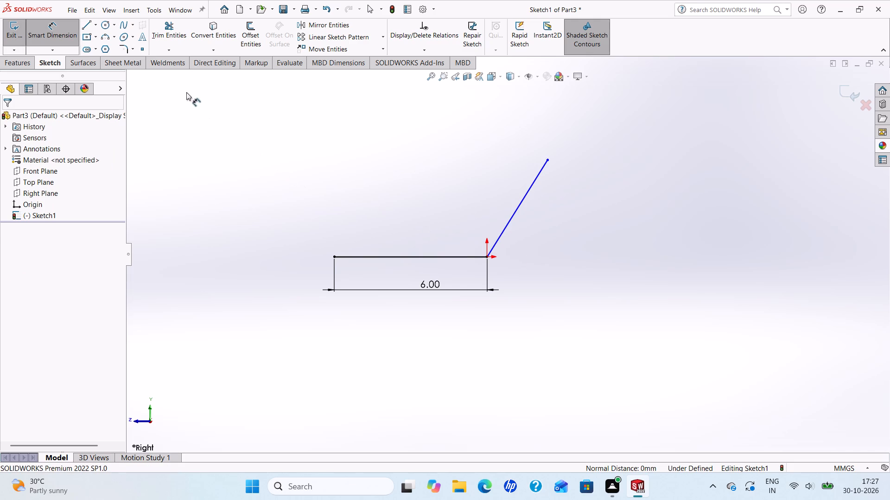
Dimension the sloped line's length as 8 mm, with the dimension placed parallel to it on its outer side.
left_click(510, 224)
left_click(495, 256)
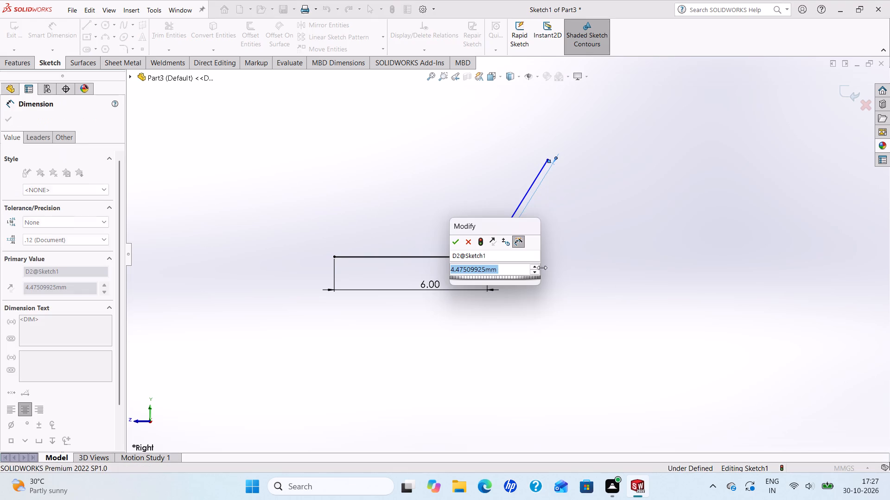
key("Escape")
key("Escape")
left_click(509, 237)
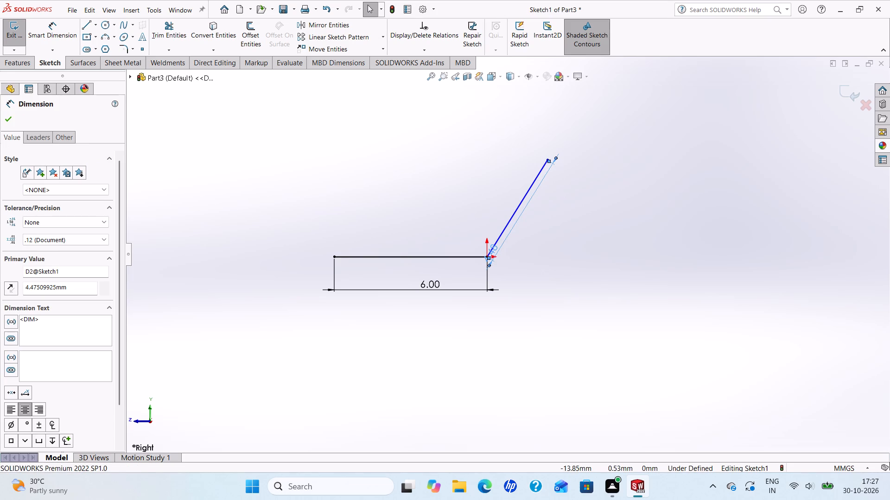
left_click_drag(71, 284, 0, 294)
key("8")
key("Return")
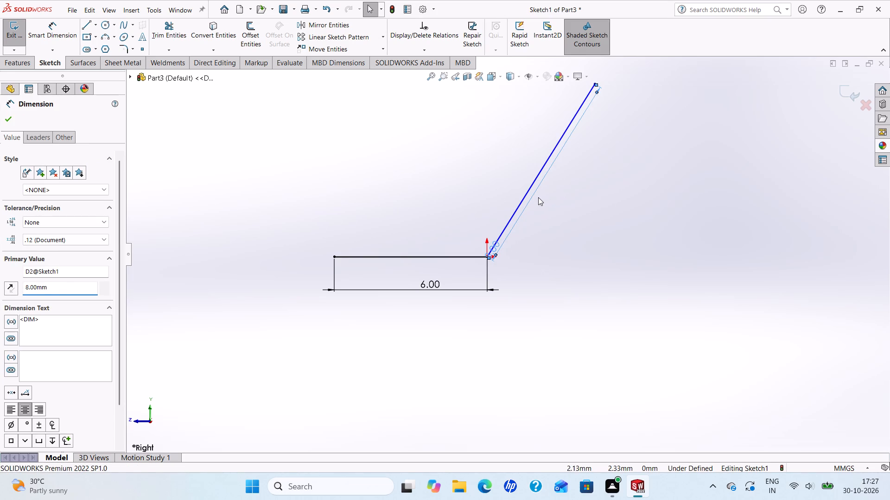
left_click_drag(534, 193, 591, 215)
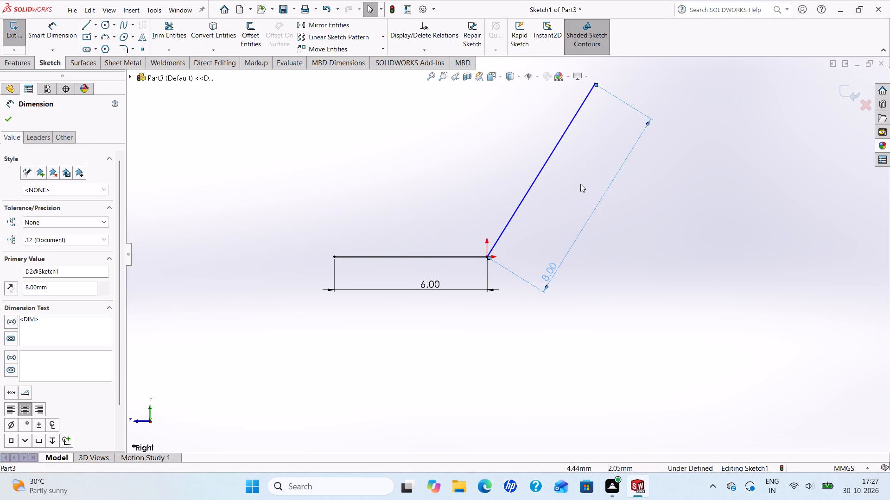
left_click(13, 121)
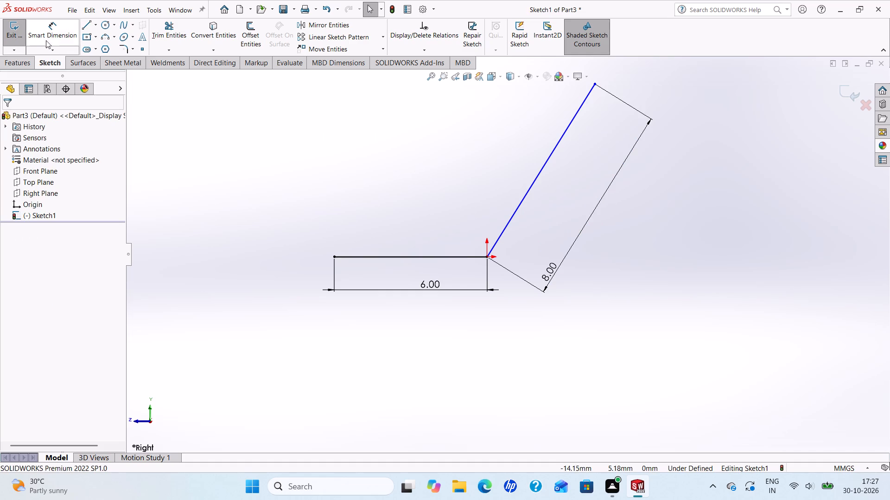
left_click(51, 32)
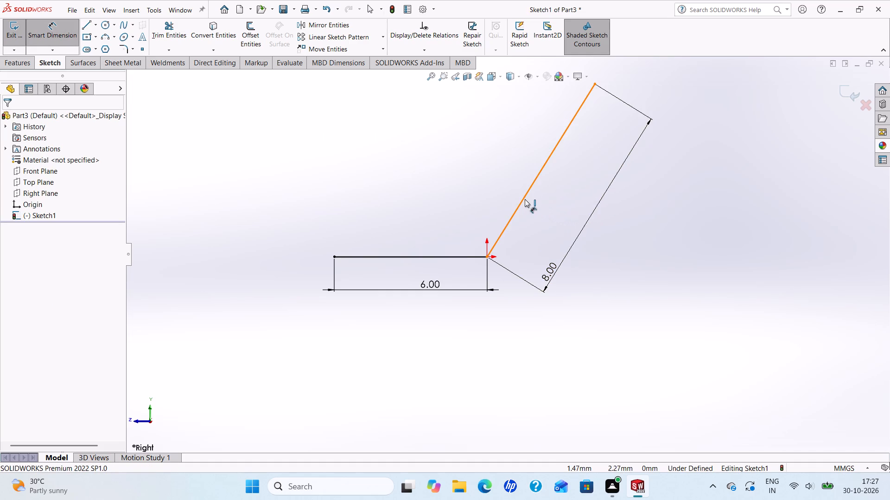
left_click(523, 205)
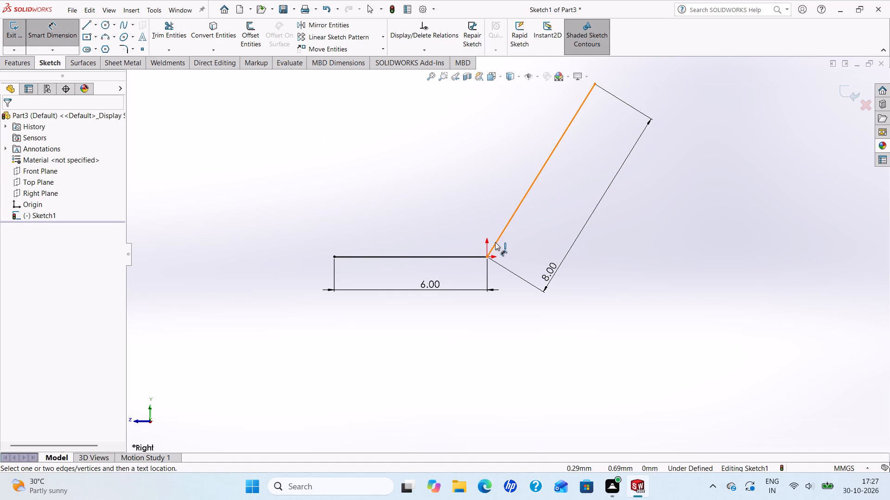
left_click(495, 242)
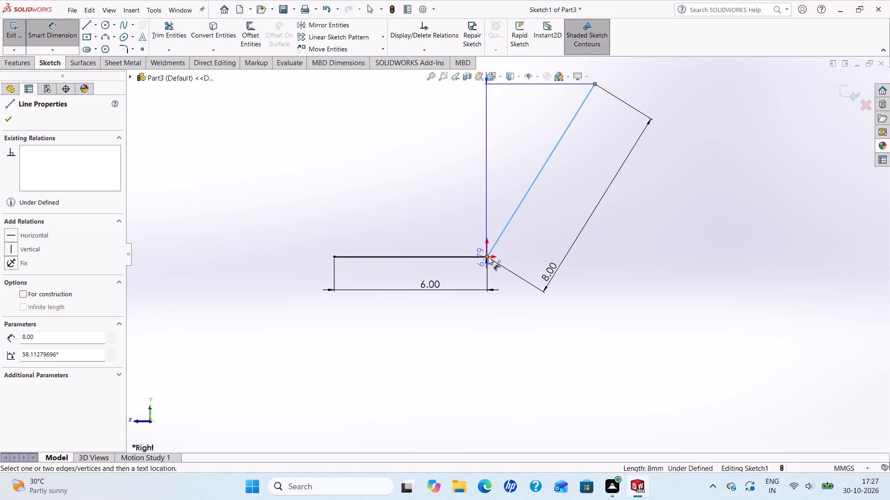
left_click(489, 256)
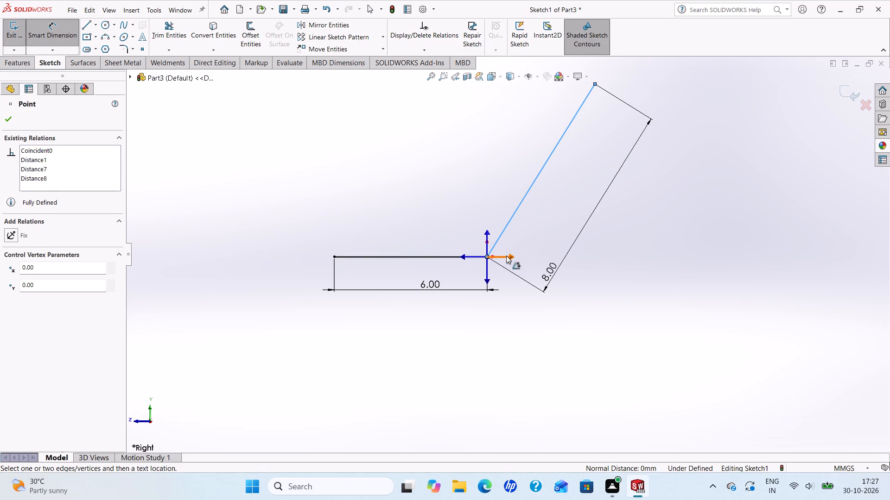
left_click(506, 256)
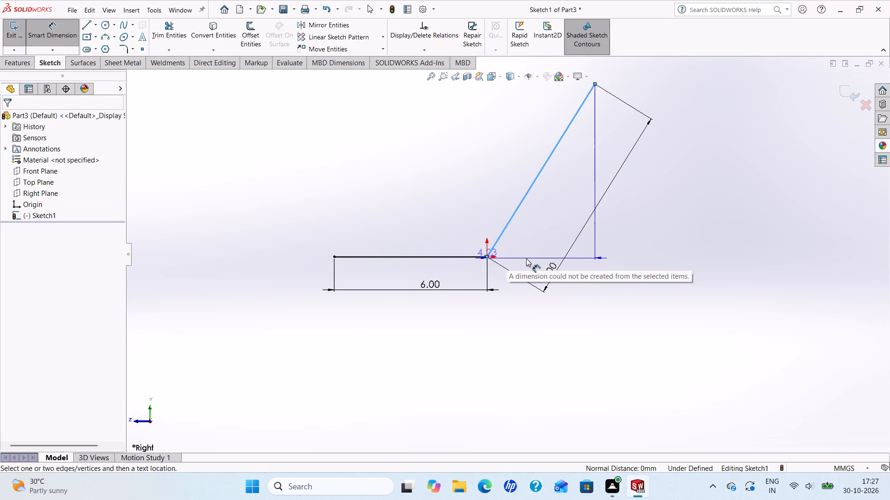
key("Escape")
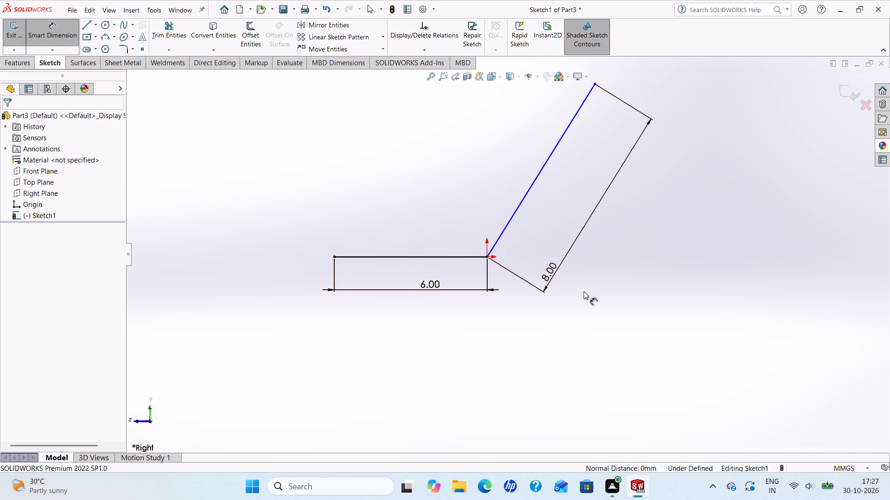
Dimension the angle between the sloped line and the extension of the horizontal line as 60°.
left_click(484, 256)
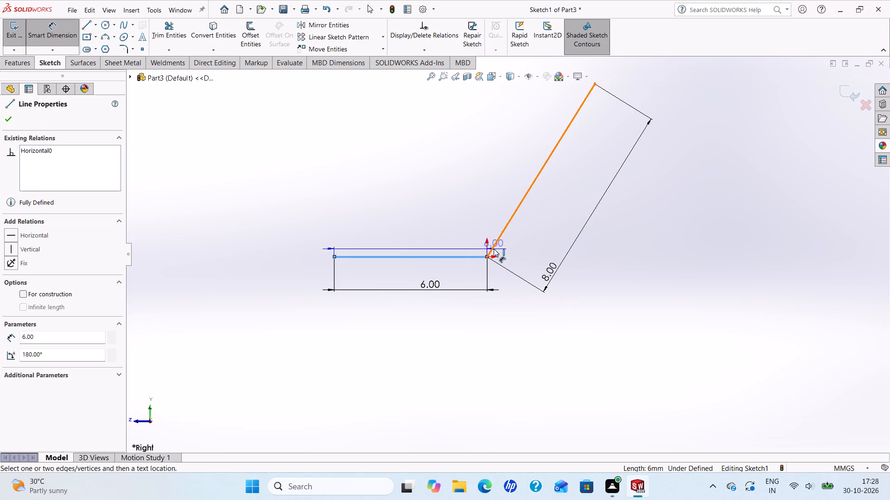
left_click(494, 247)
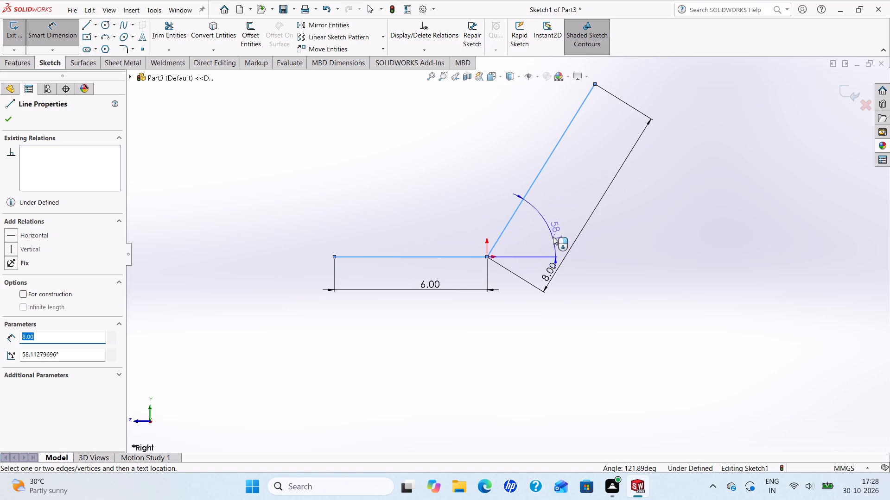
left_click(559, 232)
type("60")
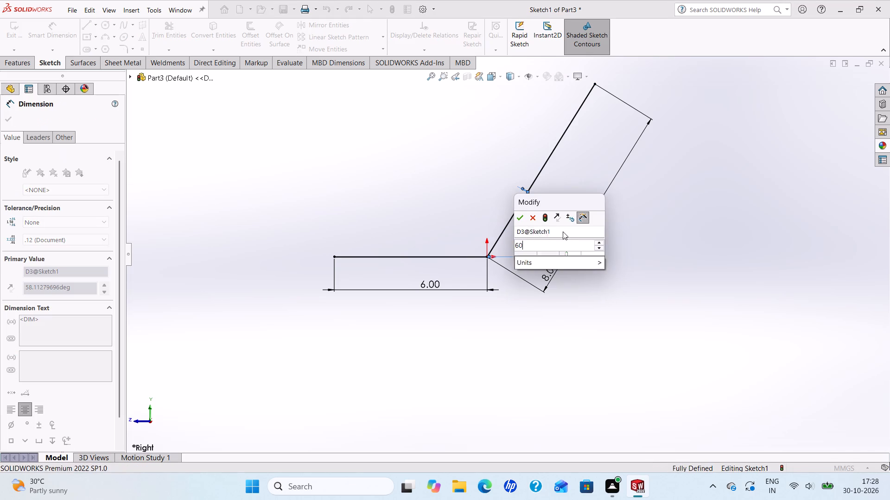
key("Return")
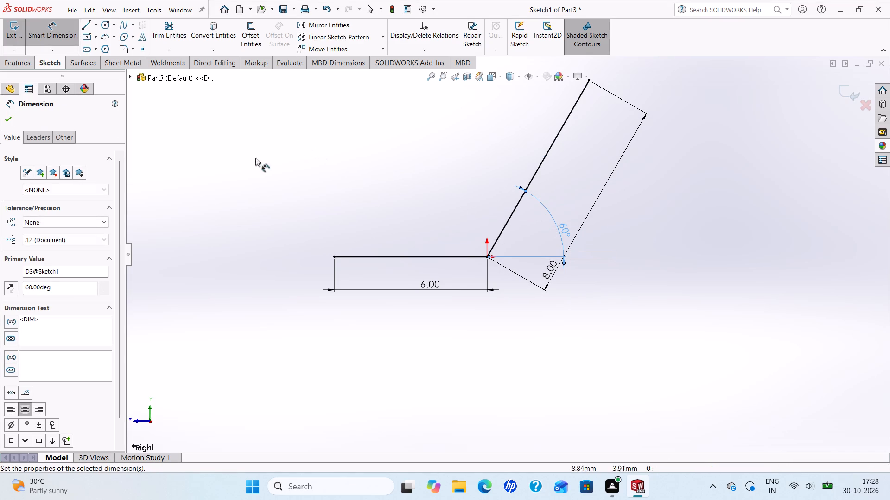
Finish dimensioning and exit the bent-line sketch on the Right Plane.
left_click(6, 121)
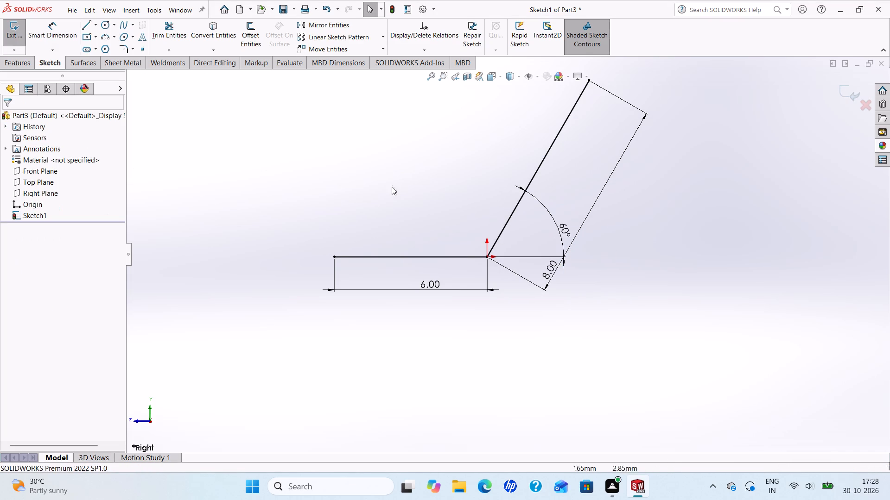
scroll(599, 212, "up", 2)
scroll(591, 175, "down", 1)
scroll(591, 175, "up", 1)
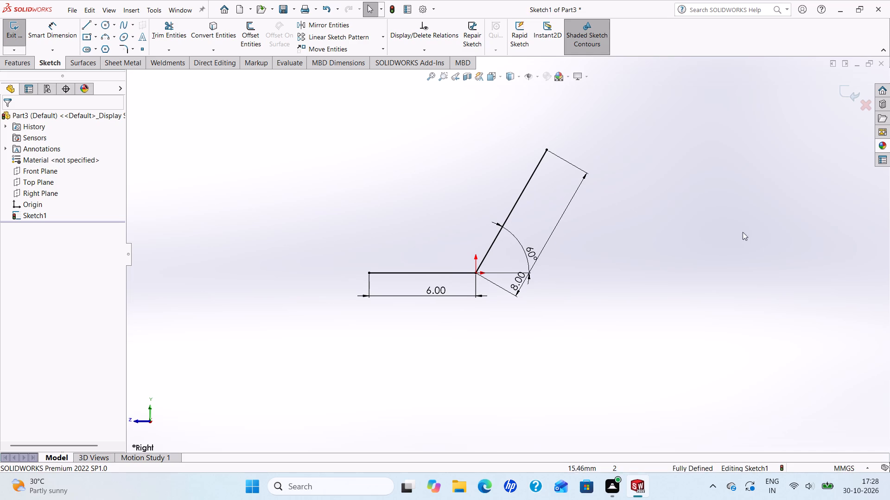
left_click(44, 172)
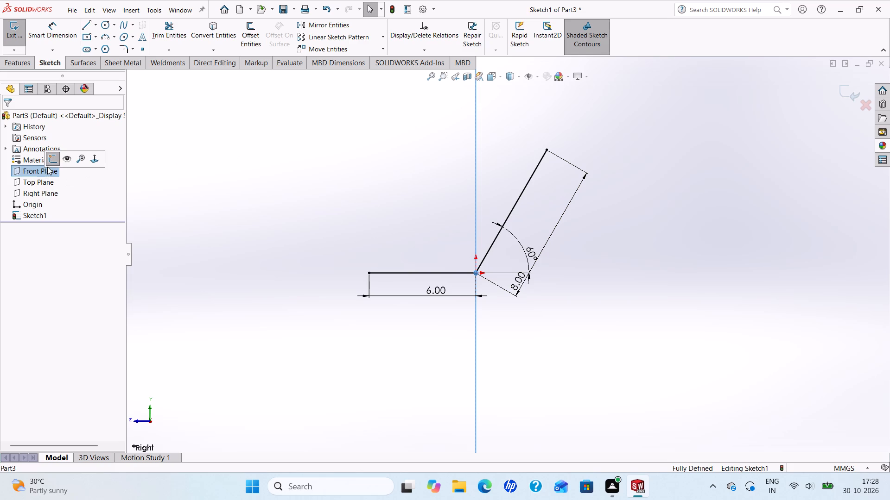
left_click(51, 161)
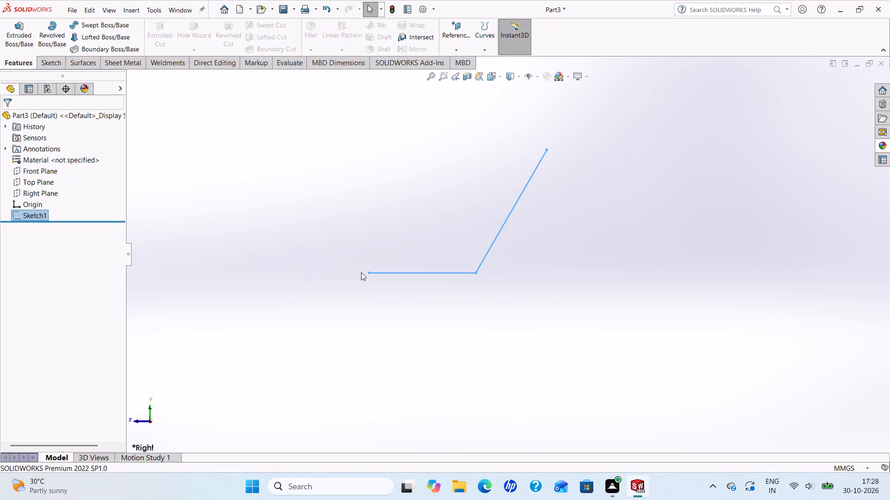
scroll(535, 209, "up", 1)
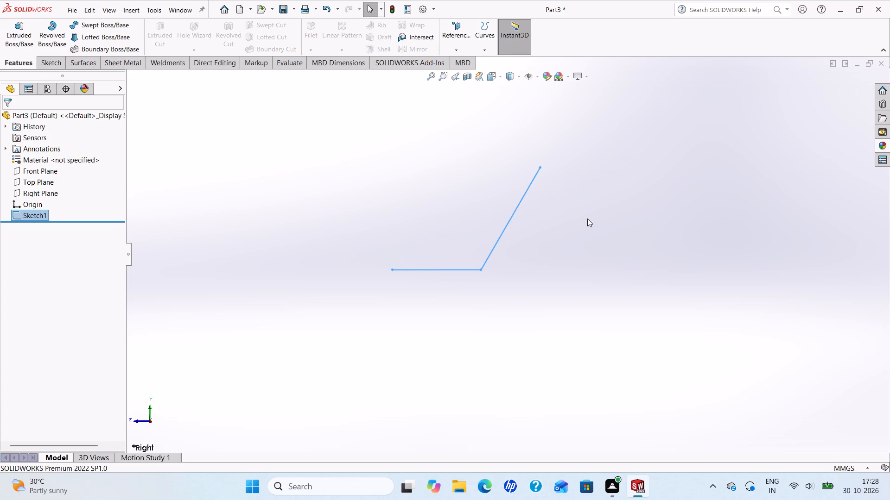
key("ctrl+z")
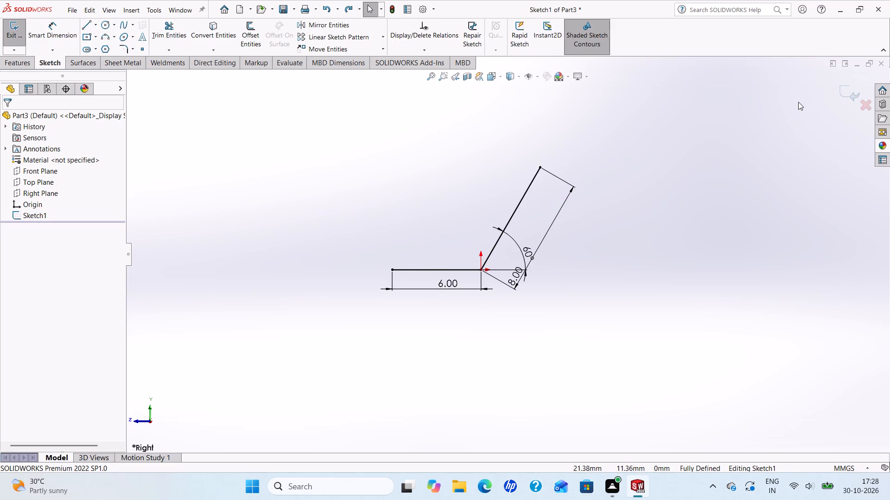
left_click(849, 93)
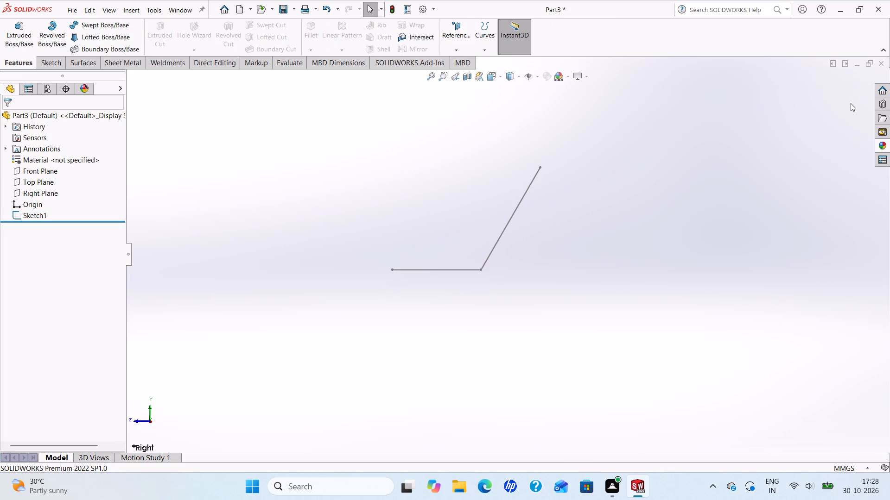
On the Front Plane, sketch a line about 7.12 mm long from the origin, rising at about 113° from horizontal.
left_click(33, 173)
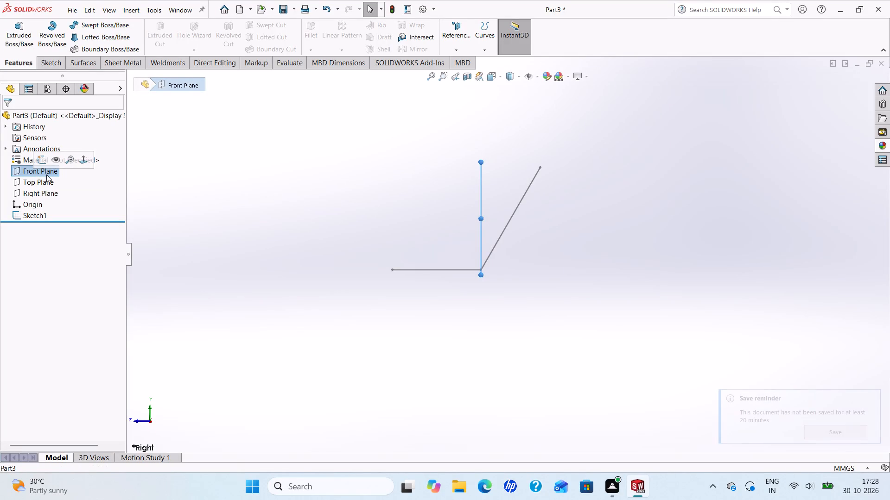
left_click(82, 163)
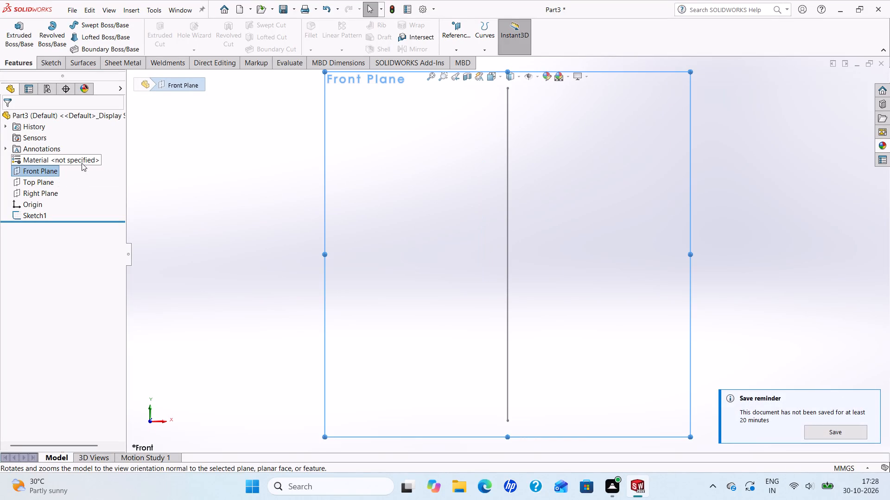
scroll(490, 208, "up", 3)
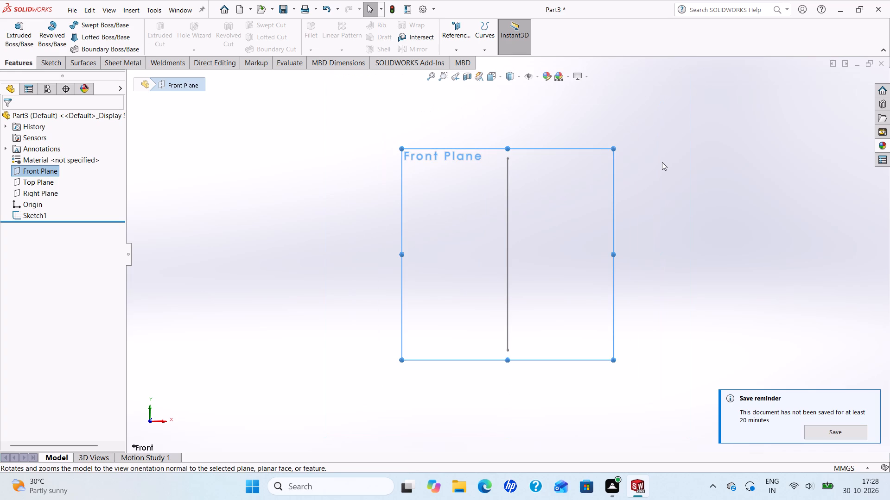
scroll(661, 162, "up", 1)
scroll(660, 162, "down", 1)
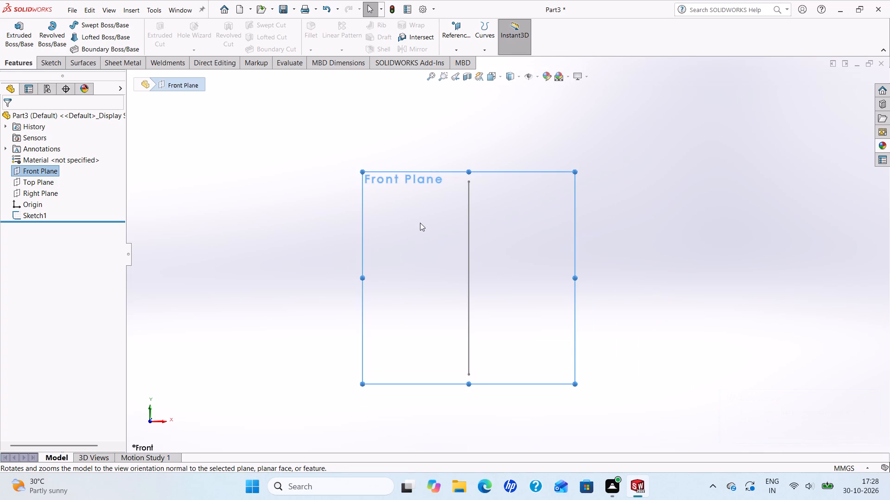
left_click(43, 67)
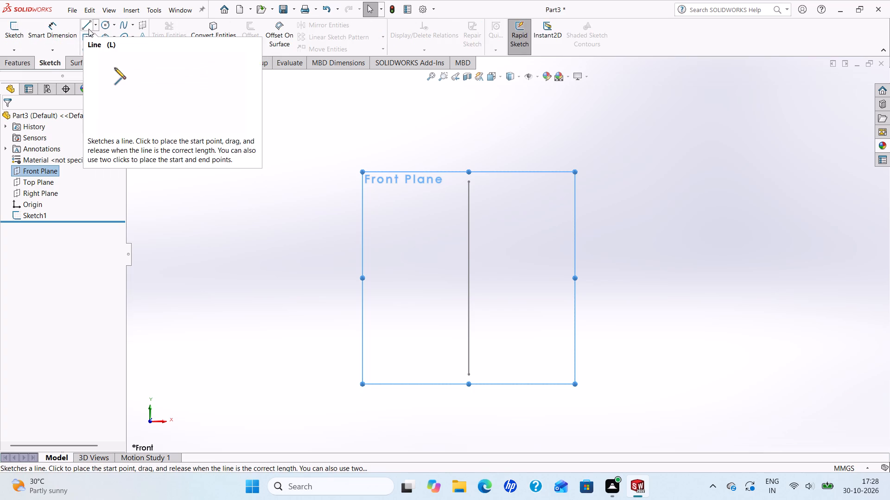
left_click(88, 27)
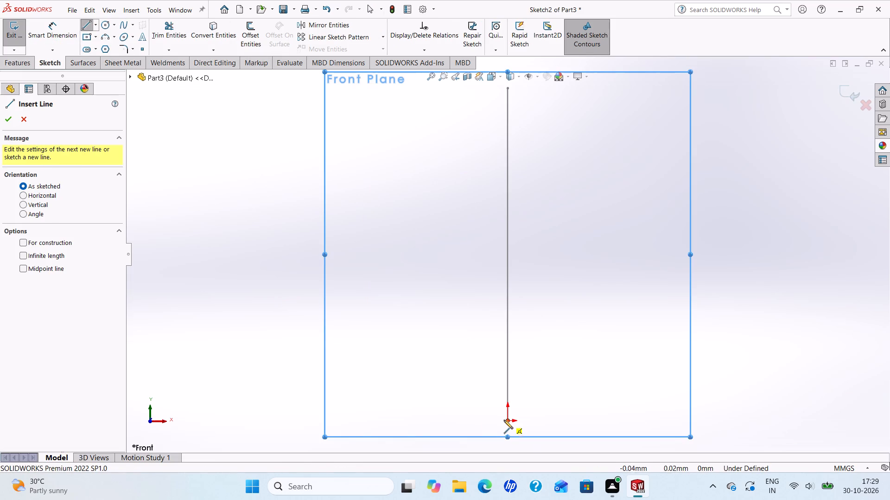
left_click(507, 420)
scroll(440, 188, "up", 2)
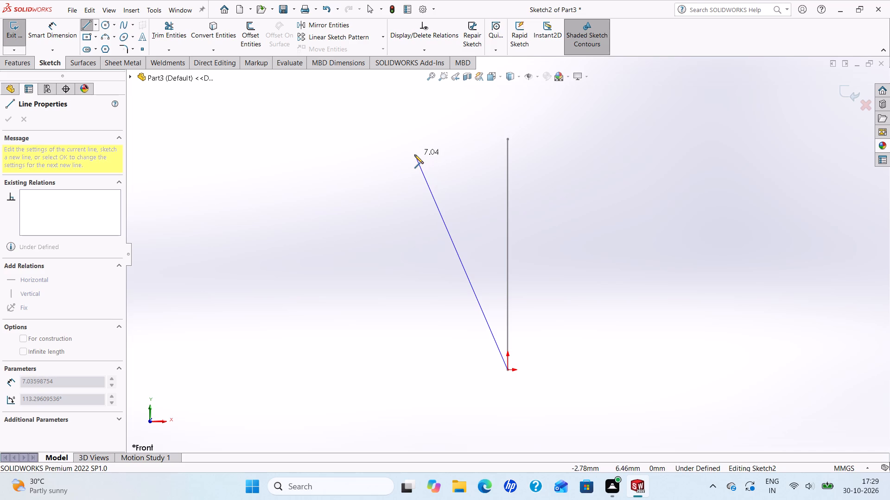
left_click(413, 152)
right_click(413, 152)
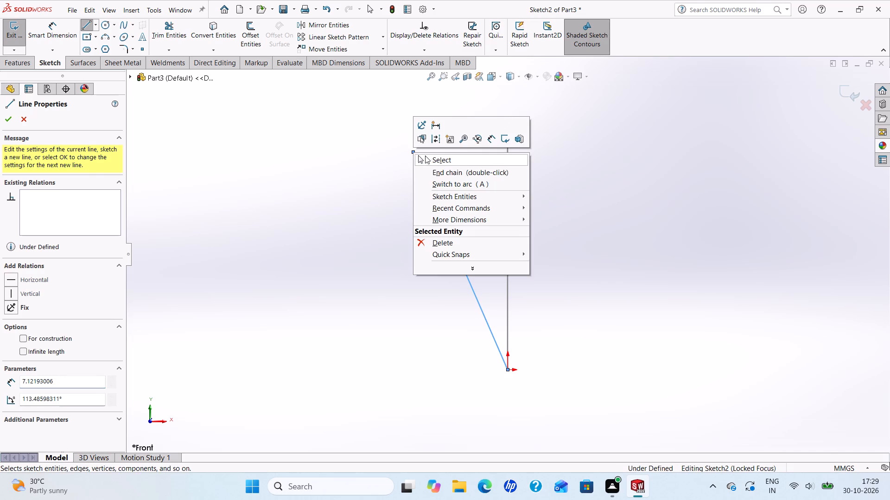
left_click(427, 157)
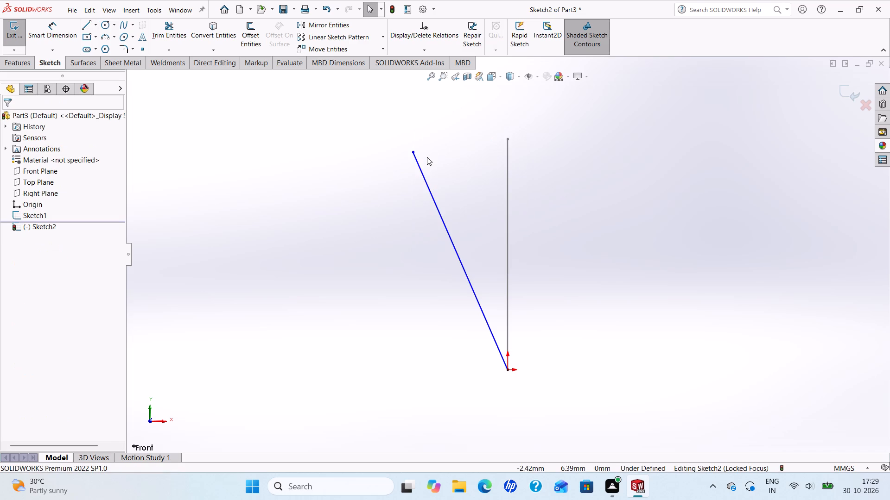
Dimension the angle between the new sloped line and the first sketch's vertical-looking line as 30°.
left_click(37, 42)
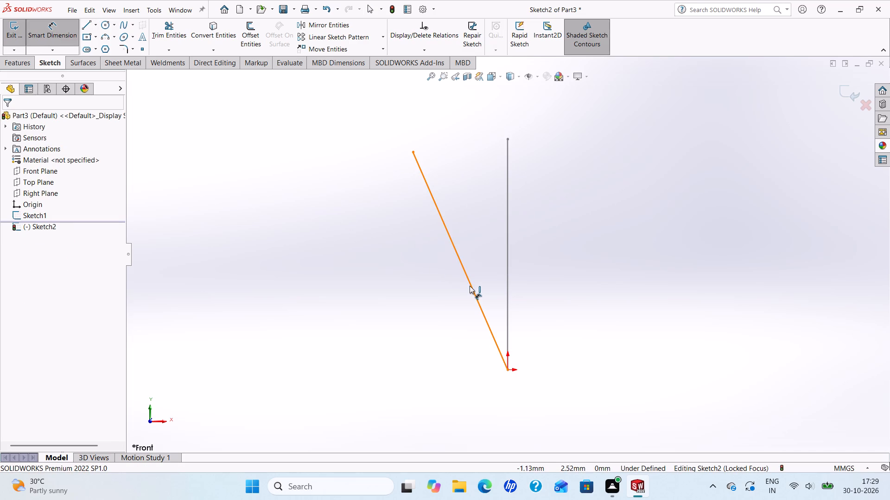
left_click(470, 286)
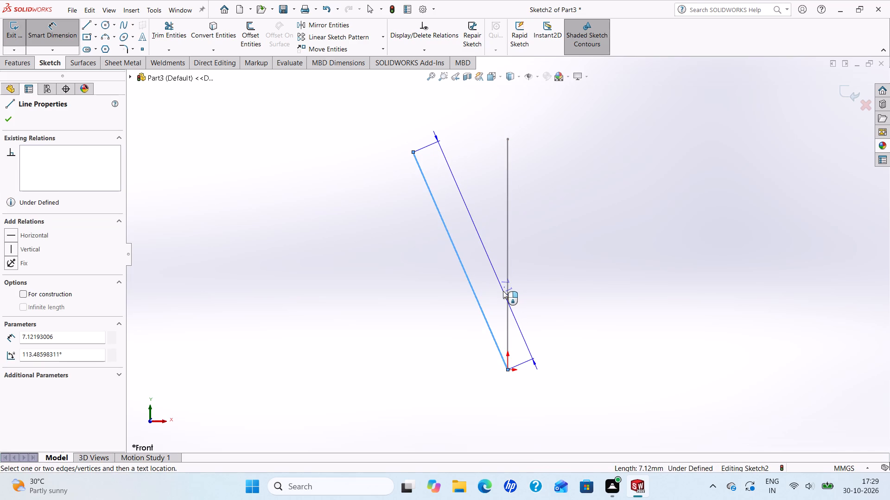
left_click(507, 294)
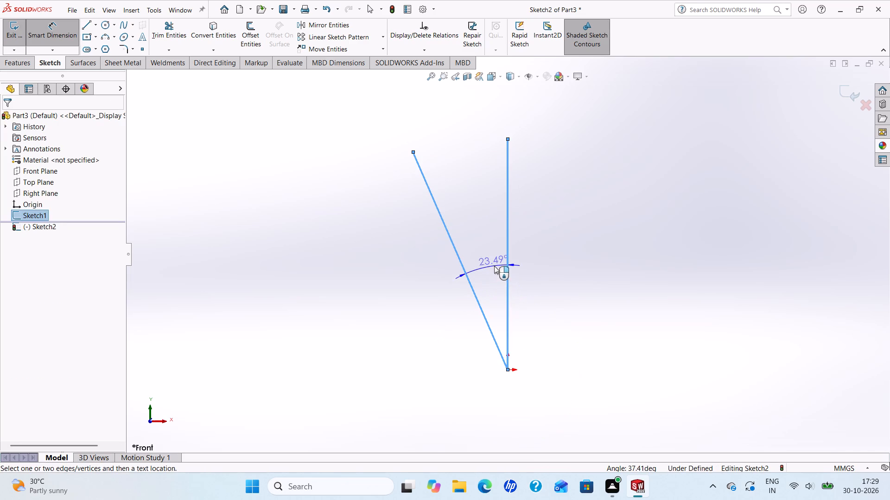
left_click(494, 266)
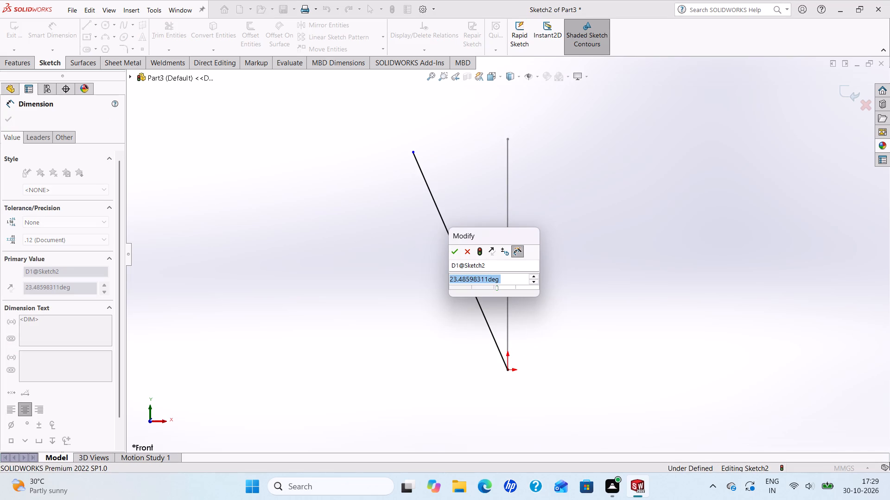
type("30")
key("Return")
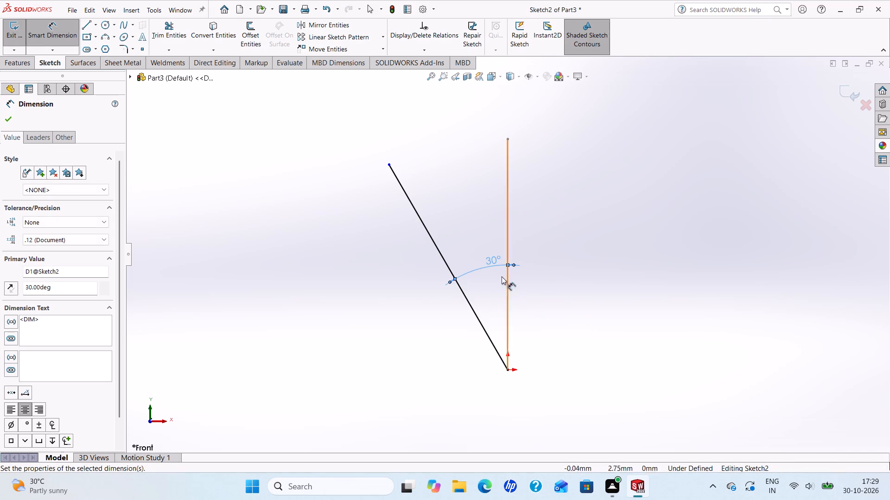
Dimension the sloped line's length as 8 mm, placed parallel on its outer side, and exit the Front Plane sketch.
left_click(435, 247)
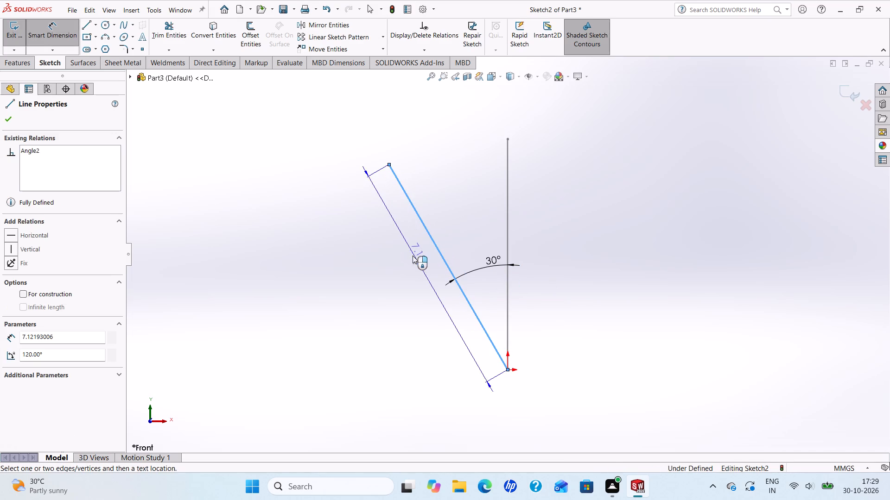
left_click(405, 259)
key("8")
key("Return")
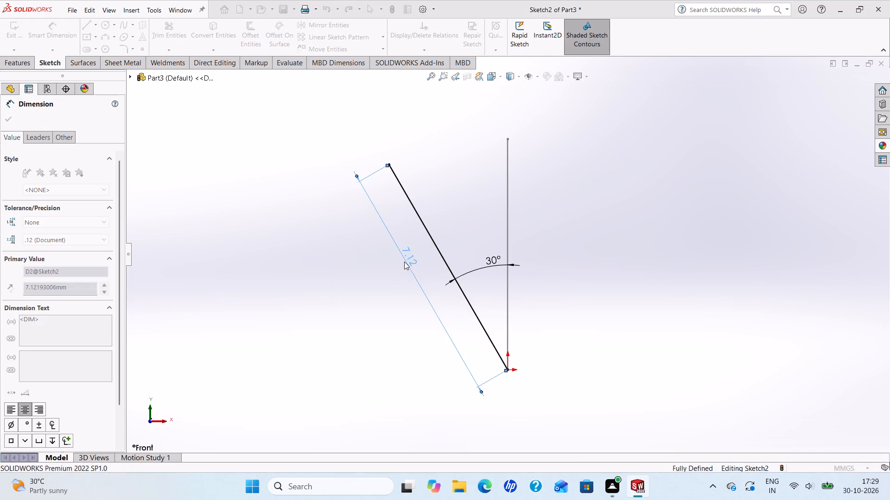
left_click(4, 122)
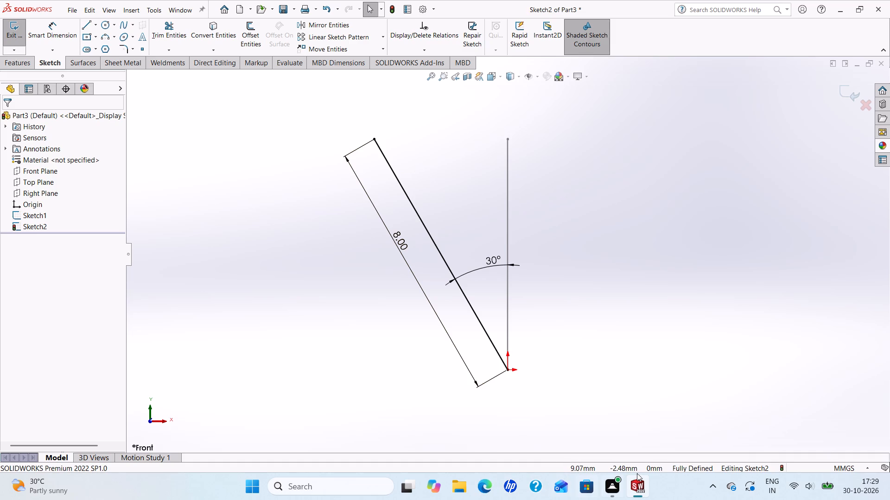
left_click(848, 91)
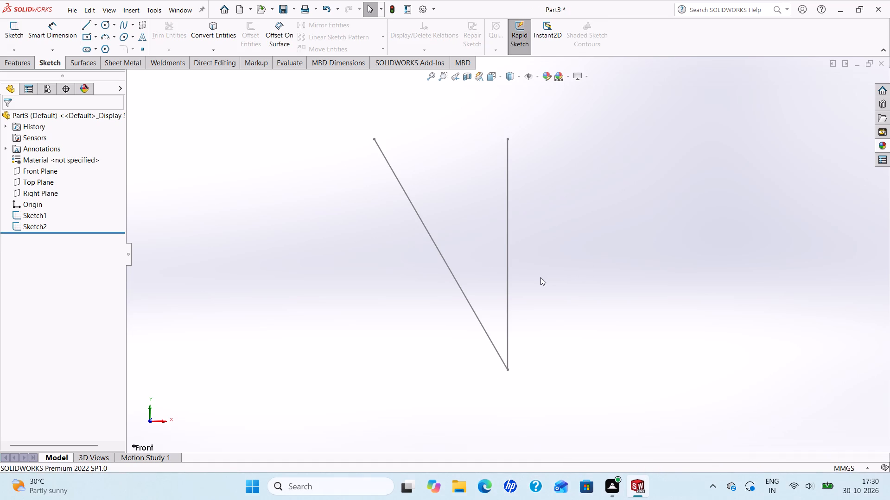
Create a sketch-on-sketch projected curve from Sketch1 and Sketch2.
middle_click_drag(528, 272, 455, 292)
scroll(455, 292, "up", 1)
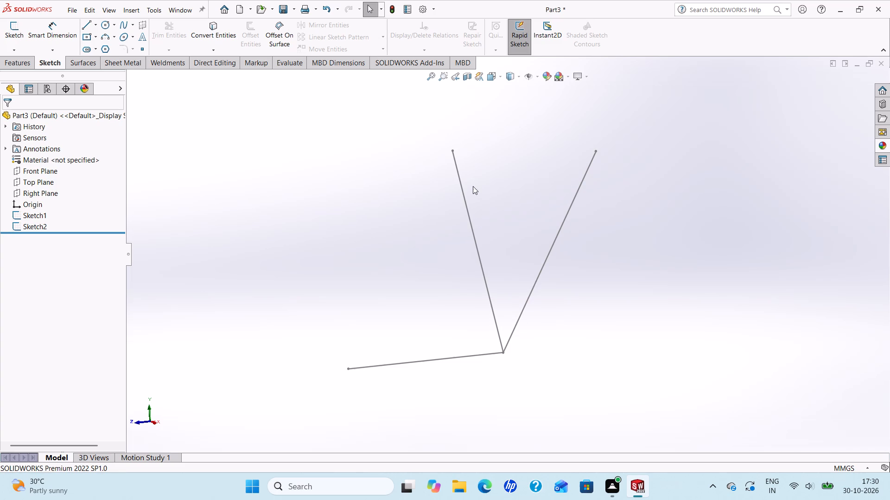
left_click(7, 58)
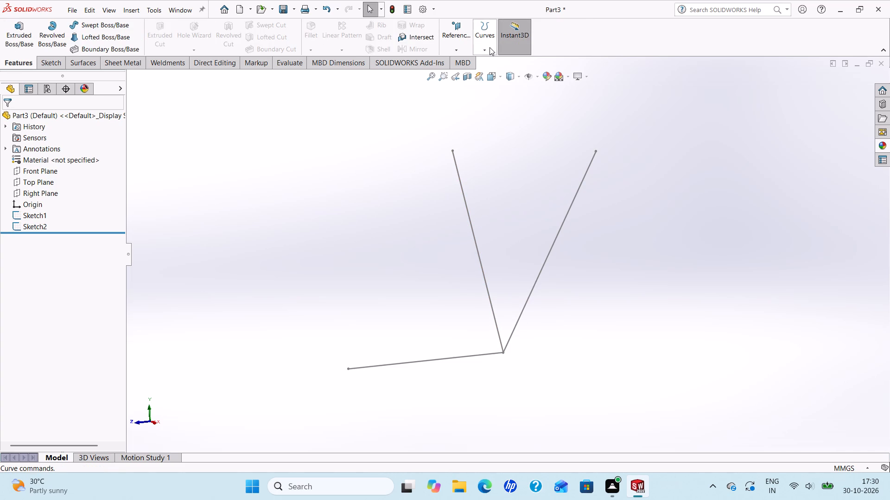
left_click(489, 47)
left_click(491, 60)
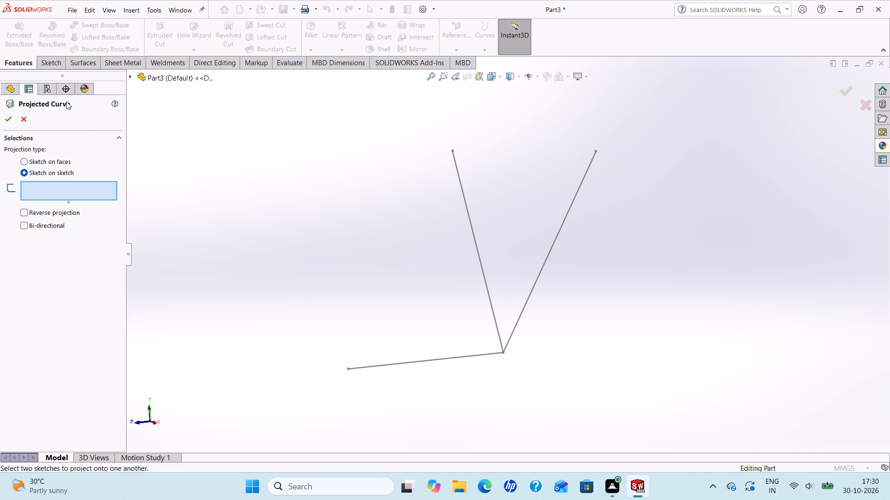
left_click(129, 79)
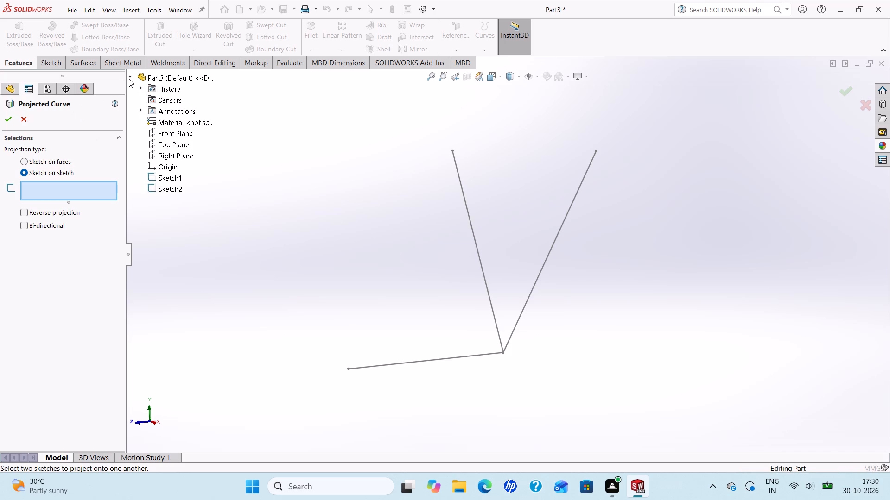
left_click(129, 79)
left_click(172, 179)
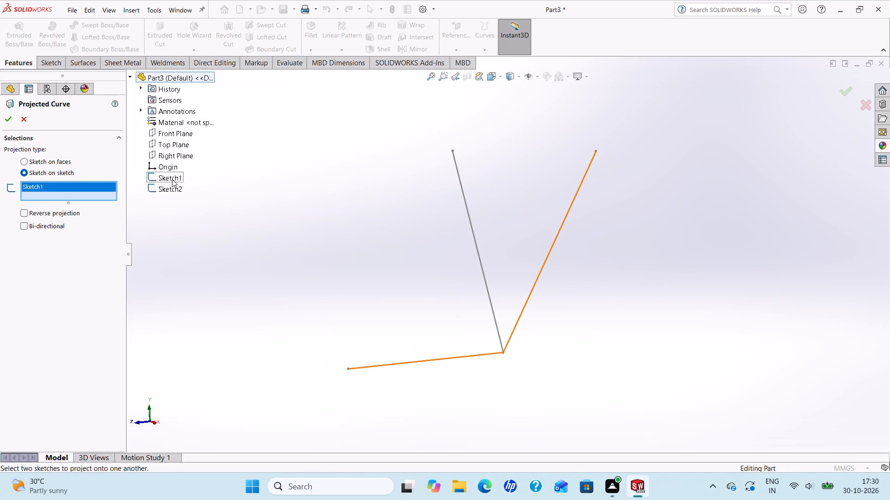
left_click(175, 191)
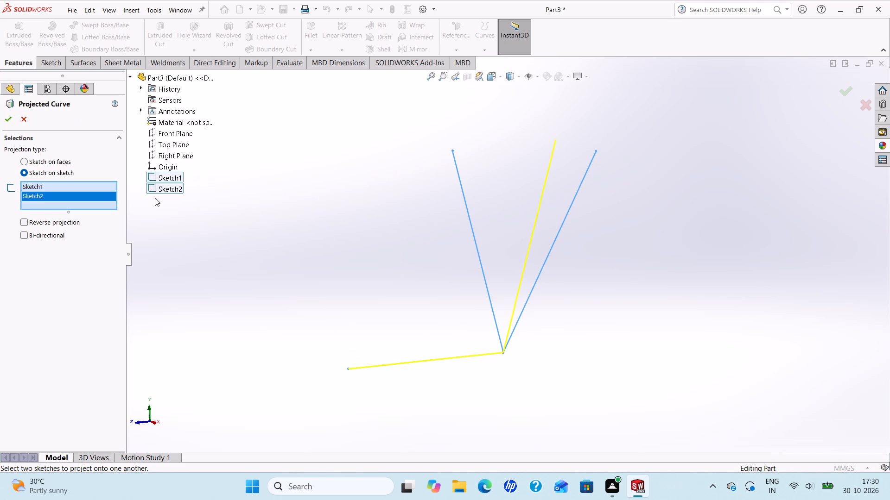
left_click(5, 122)
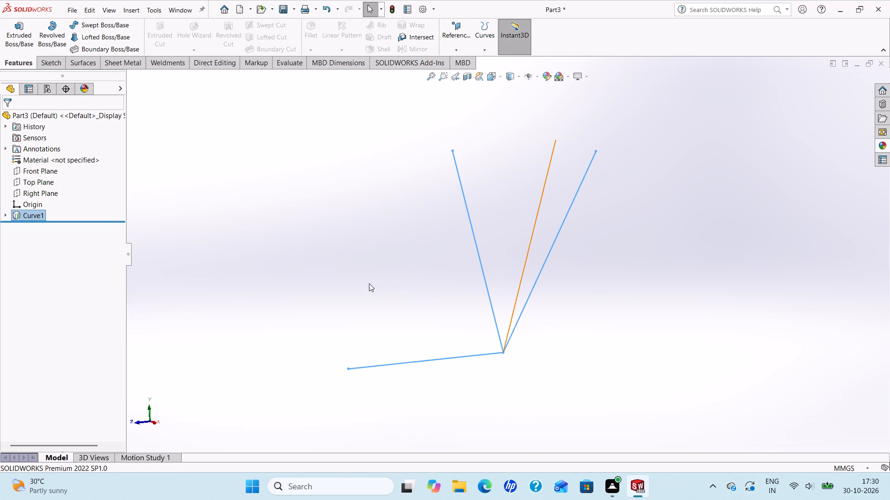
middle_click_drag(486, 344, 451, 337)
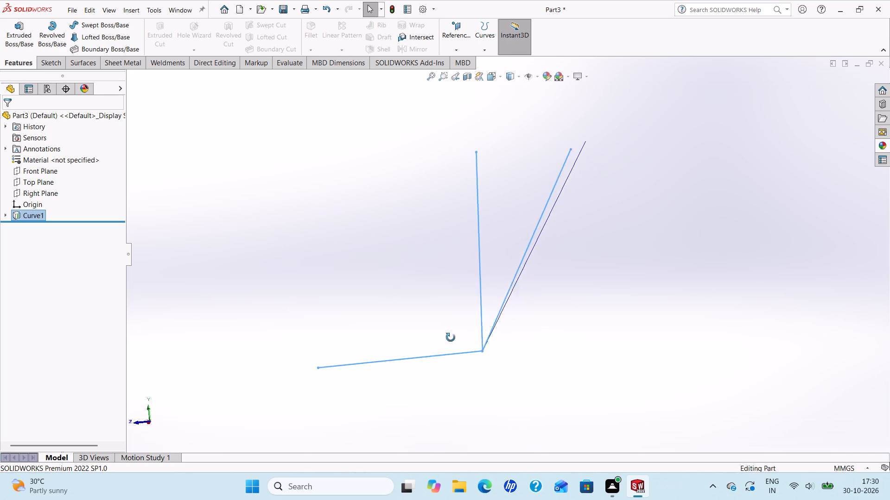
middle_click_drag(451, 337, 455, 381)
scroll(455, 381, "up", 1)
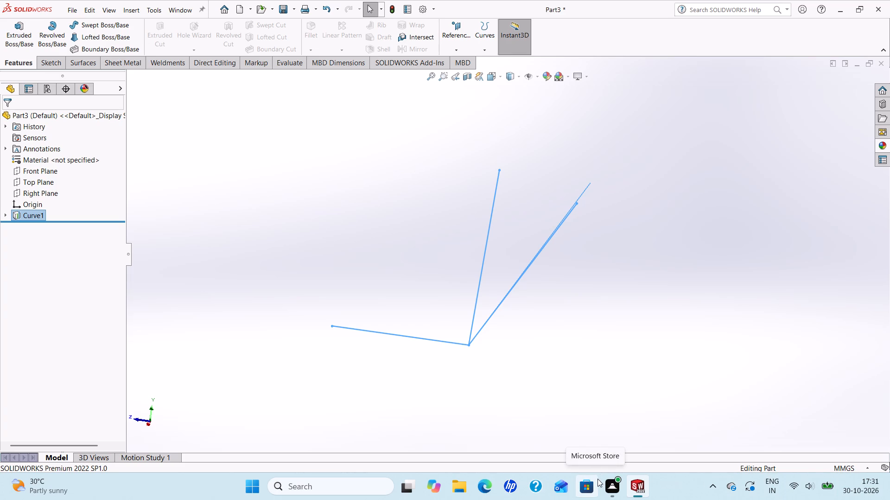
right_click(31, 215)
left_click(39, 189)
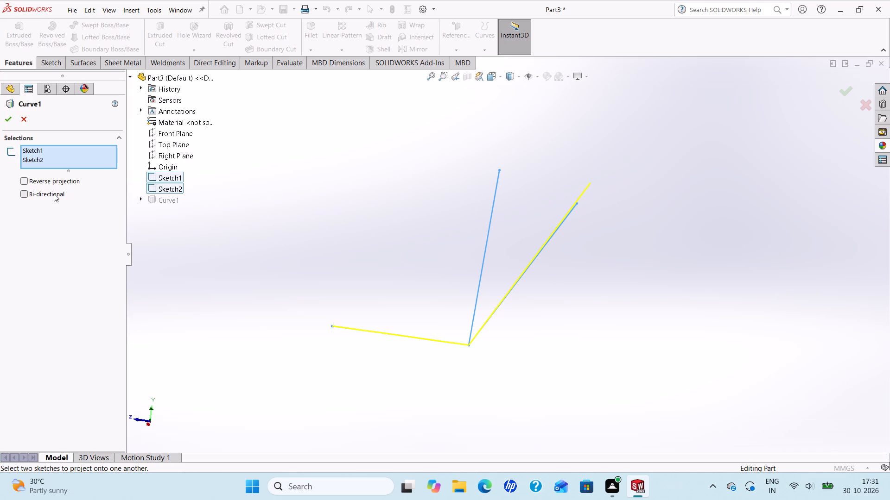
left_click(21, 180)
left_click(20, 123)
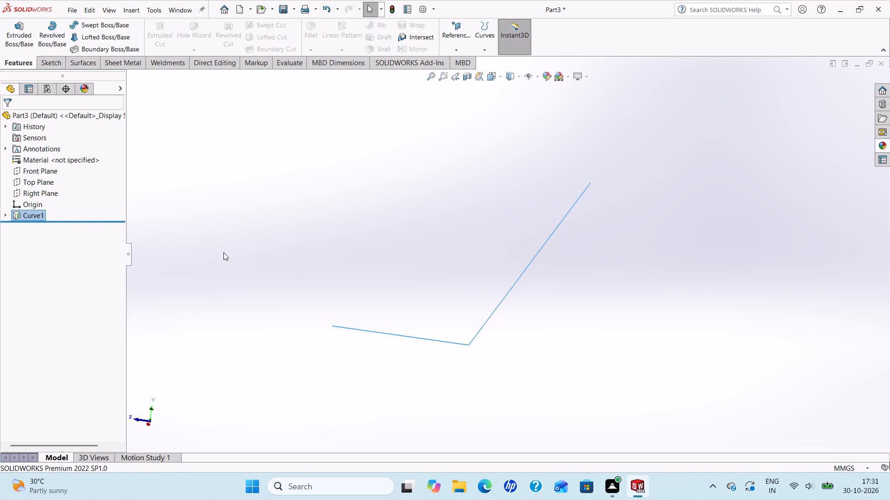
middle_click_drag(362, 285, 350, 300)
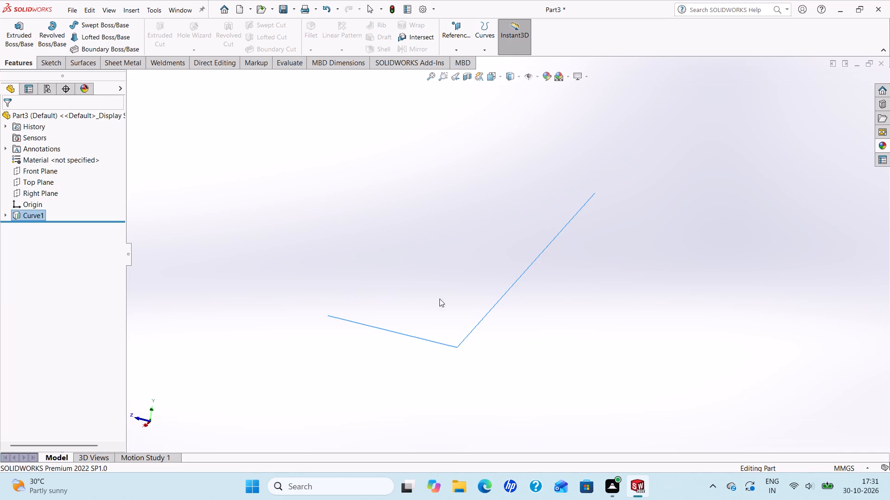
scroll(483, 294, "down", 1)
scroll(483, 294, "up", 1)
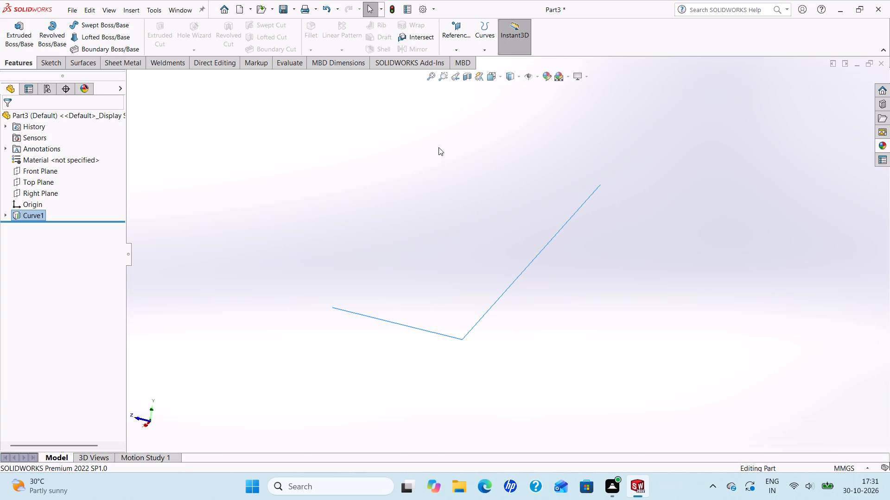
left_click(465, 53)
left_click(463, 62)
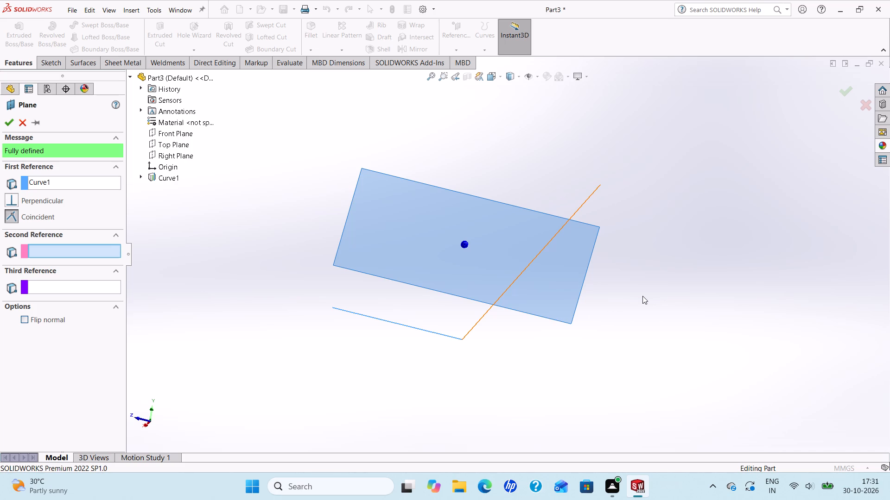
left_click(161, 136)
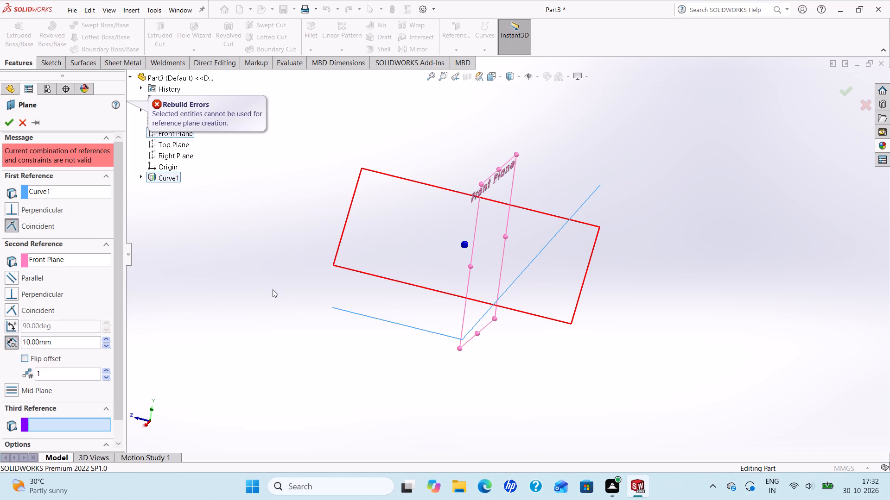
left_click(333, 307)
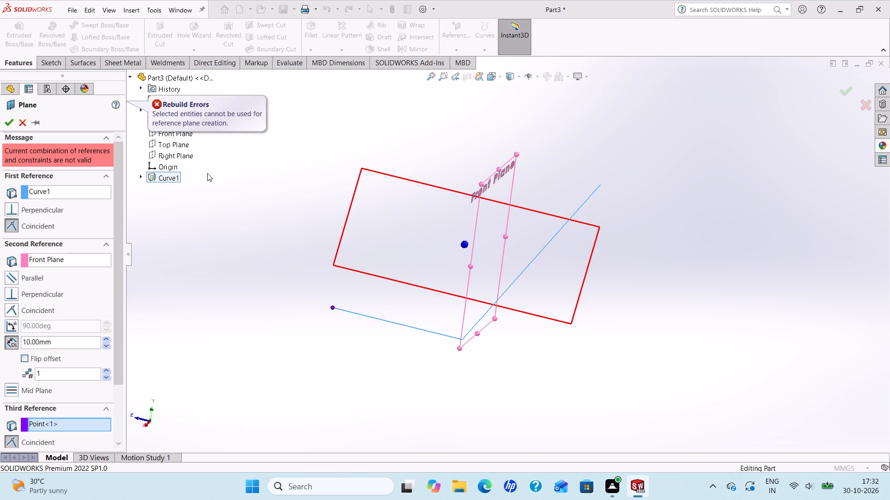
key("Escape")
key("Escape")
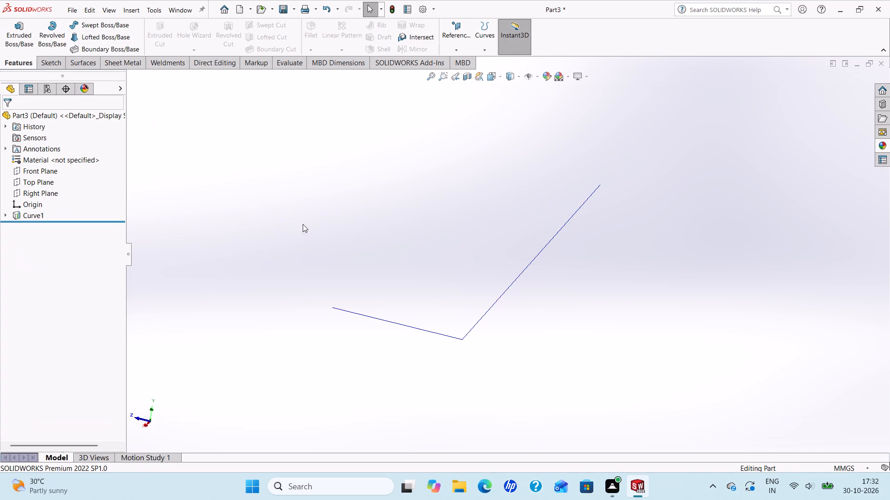
Create a reference plane parallel to the Front Plane and coincident with the free endpoint of the projected curve's shorter segment.
middle_click_drag(429, 305, 328, 302)
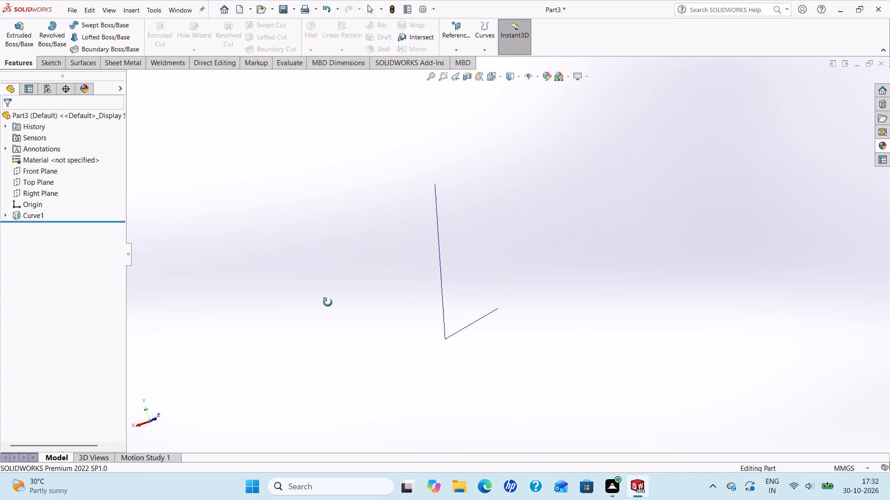
middle_click_drag(328, 302, 437, 313)
scroll(437, 313, "up", 2)
scroll(488, 307, "down", 2)
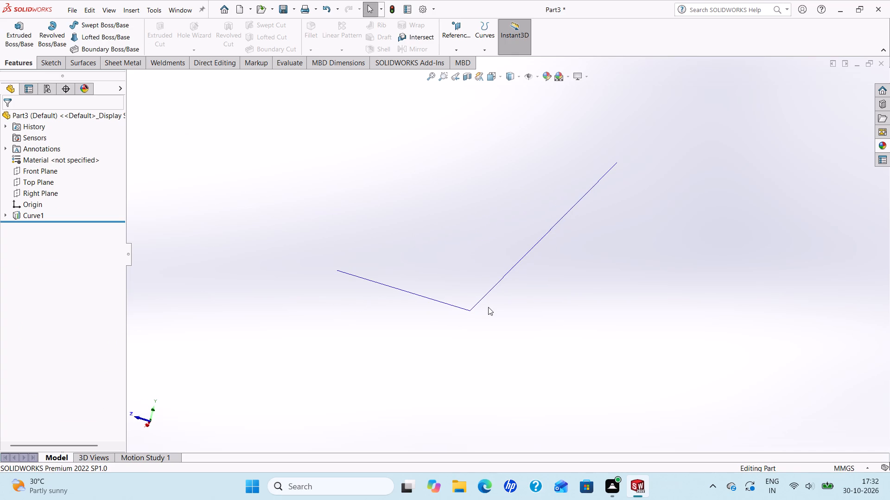
left_click(465, 34)
left_click(460, 62)
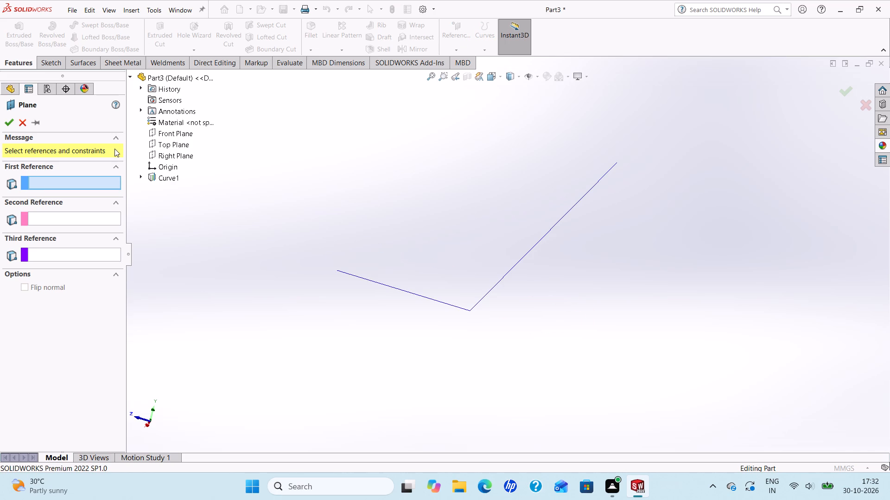
left_click(153, 137)
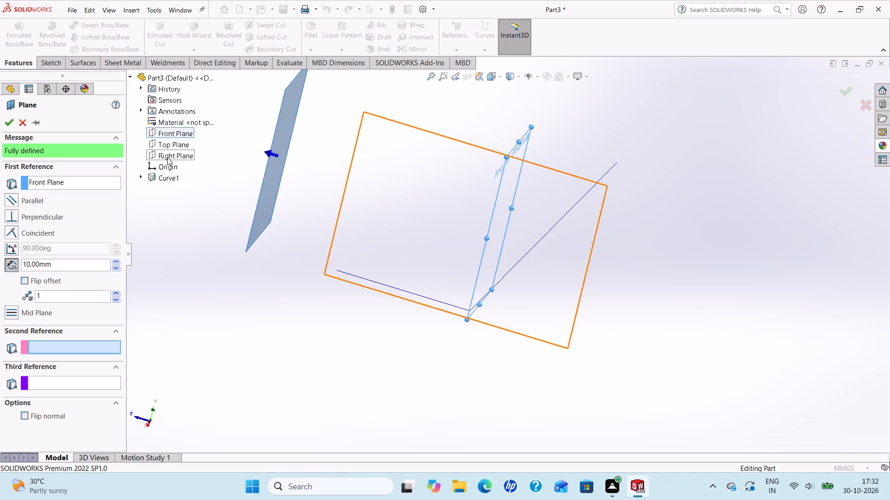
scroll(324, 254, "up", 2)
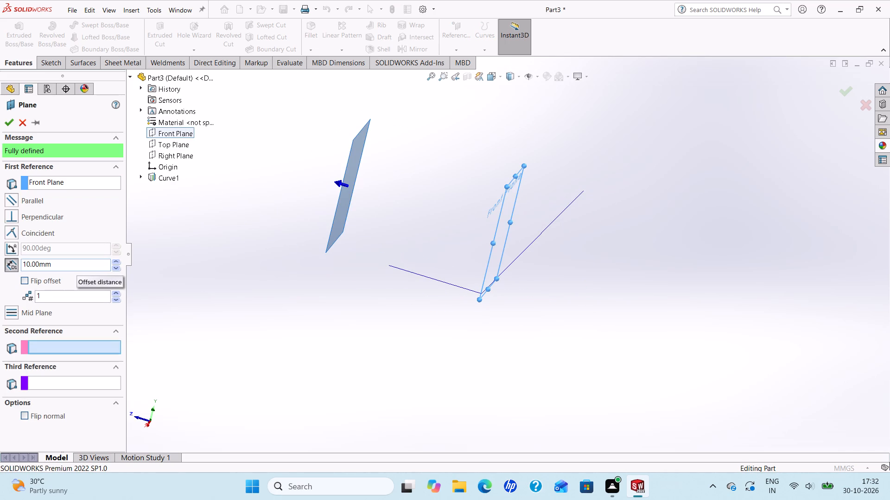
left_click(390, 265)
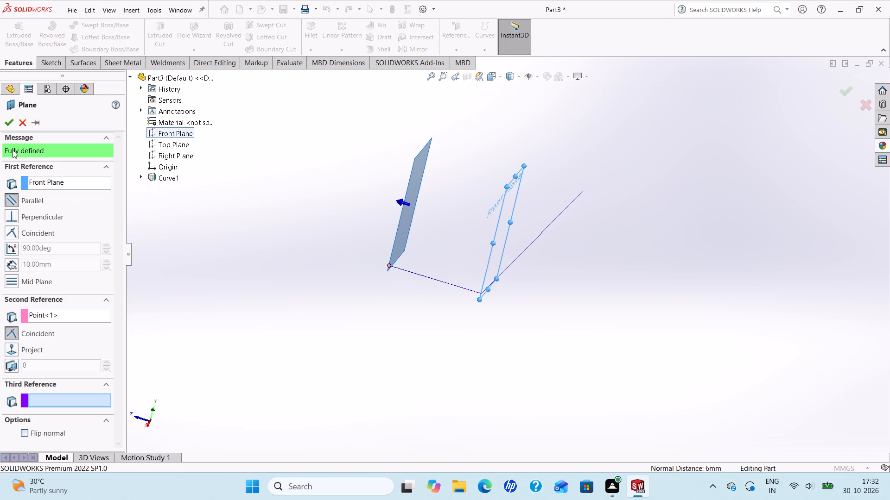
left_click(6, 126)
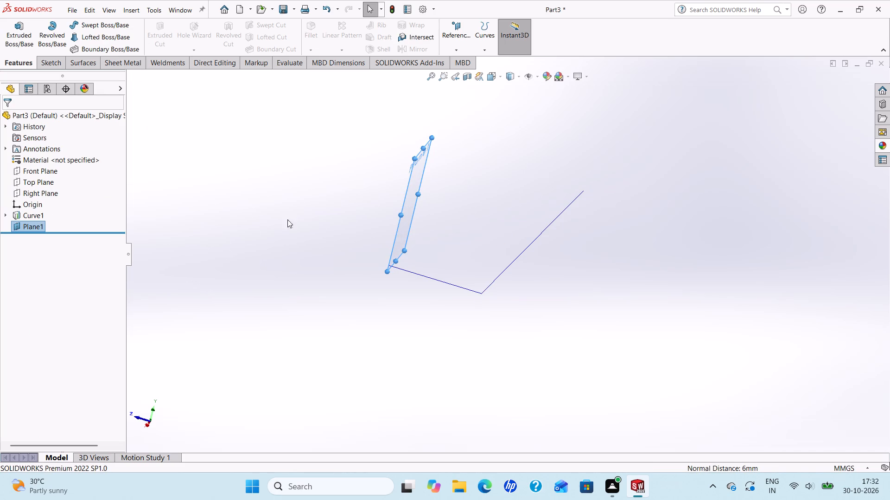
On the new reference plane, sketch a circle centred on the origin with a radius of about 2.87 mm.
middle_click_drag(310, 215, 321, 236)
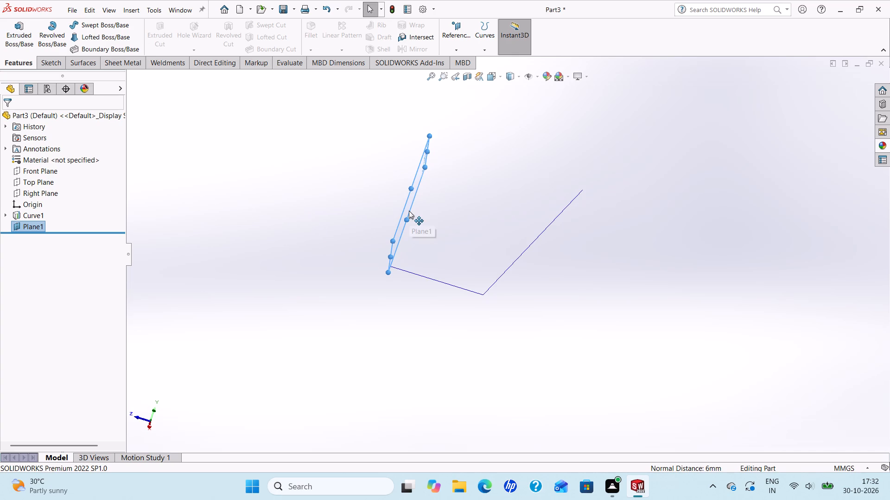
left_click(414, 200)
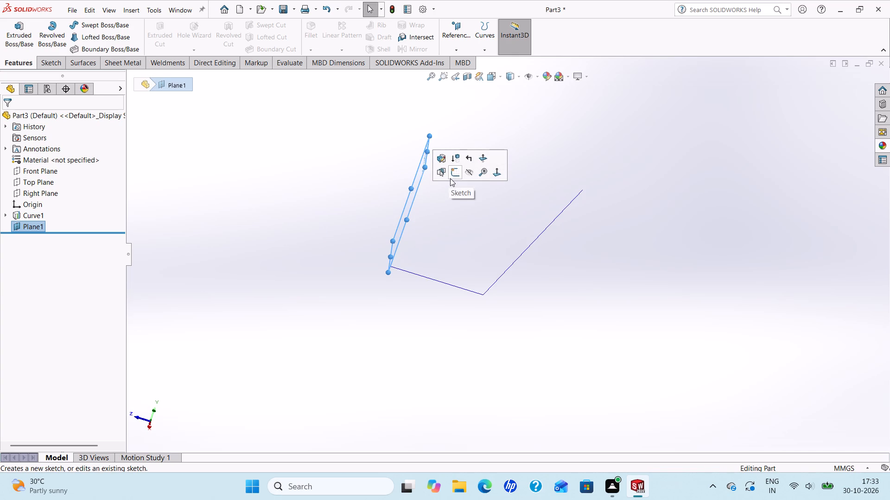
left_click(451, 177)
scroll(462, 204, "up", 2)
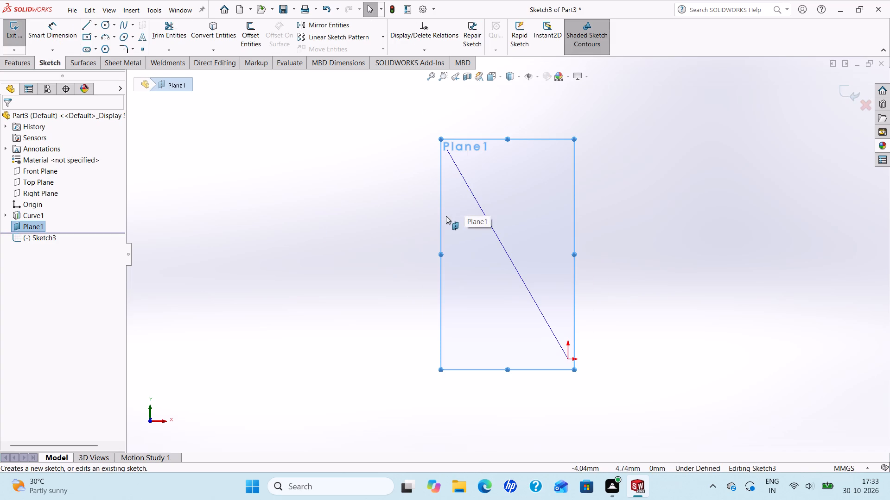
scroll(568, 248, "up", 2)
scroll(568, 248, "down", 2)
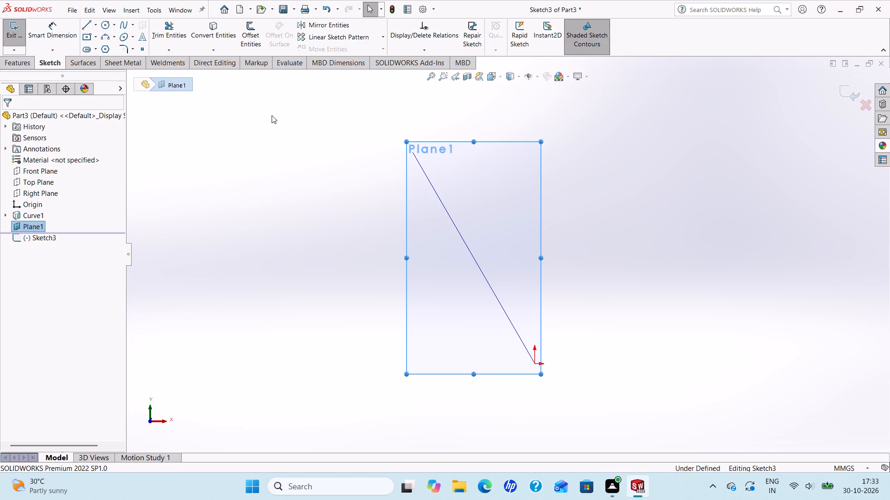
left_click(106, 28)
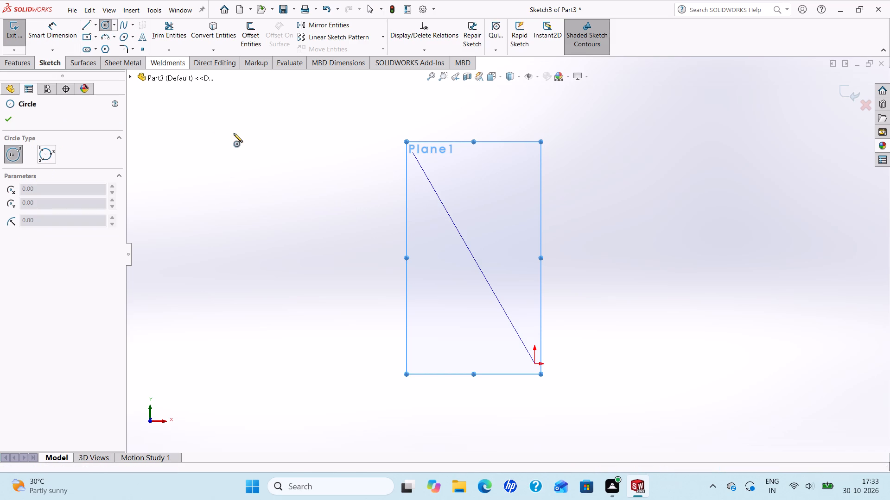
left_click(535, 364)
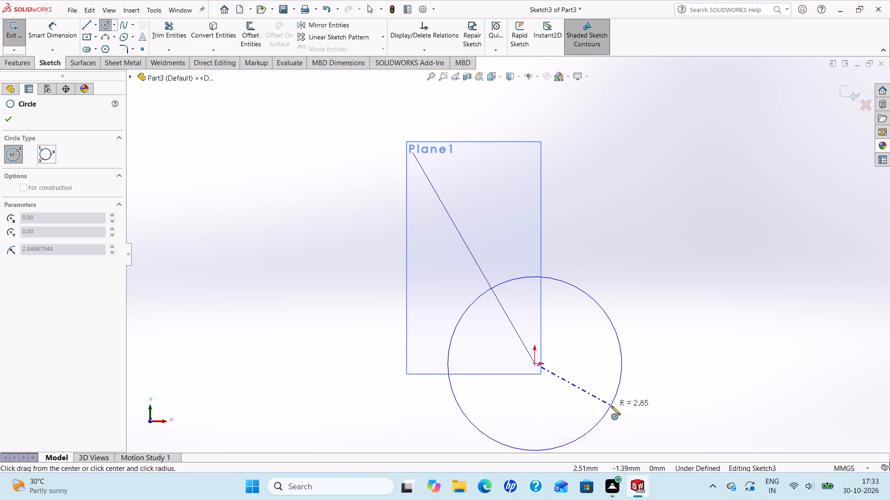
left_click(611, 406)
right_click(611, 406)
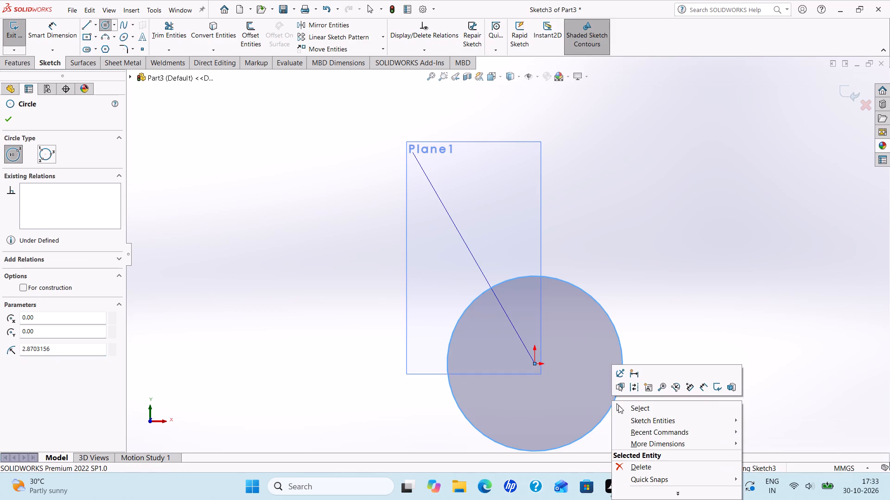
left_click(627, 407)
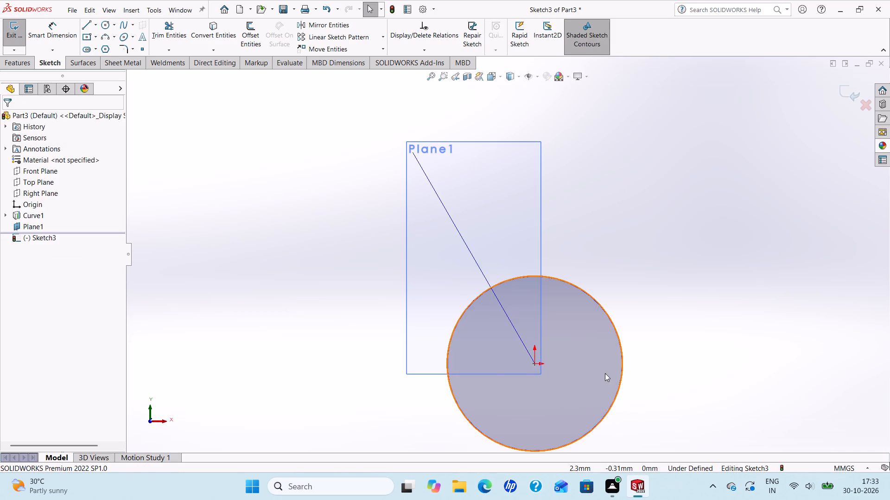
Dimension the circle's diameter as 4 mm, placed outside its upper edge.
scroll(596, 370, "up", 2)
left_click(55, 40)
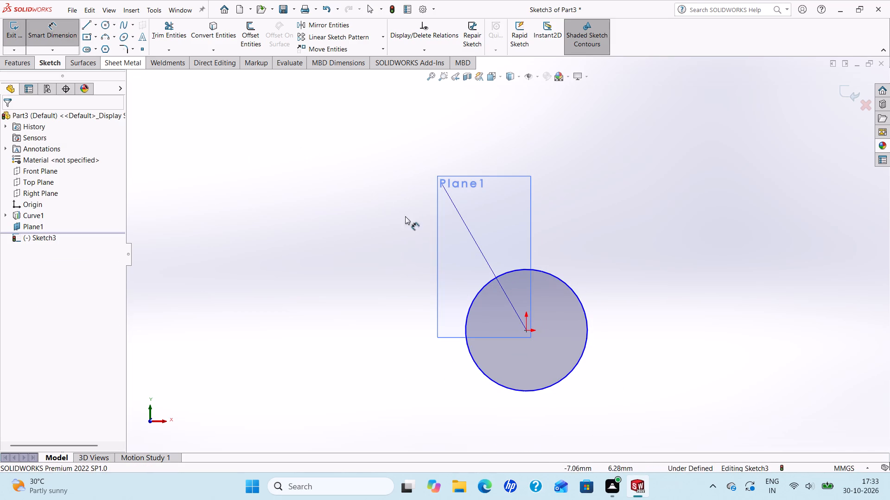
left_click(583, 302)
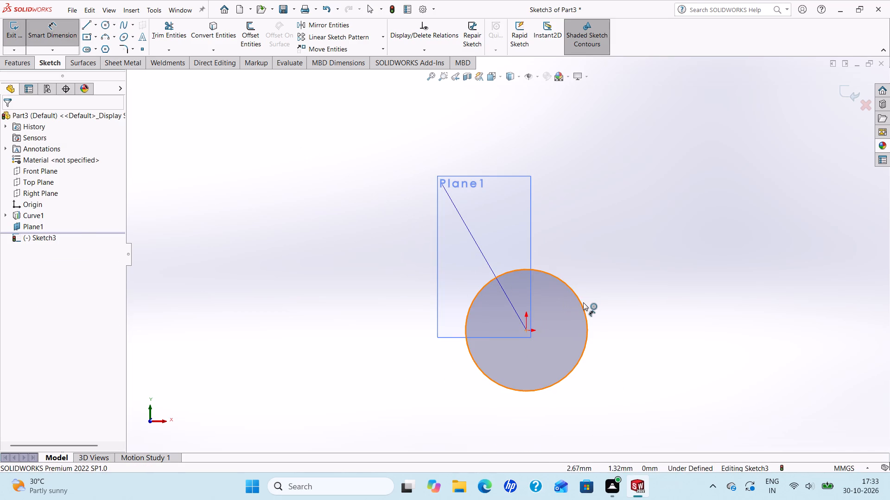
left_click(643, 221)
key("4")
key("Return")
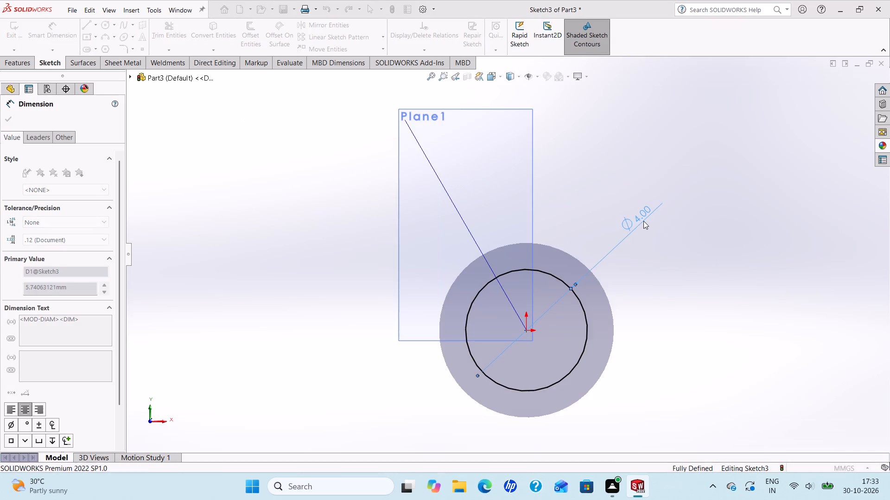
left_click(12, 114)
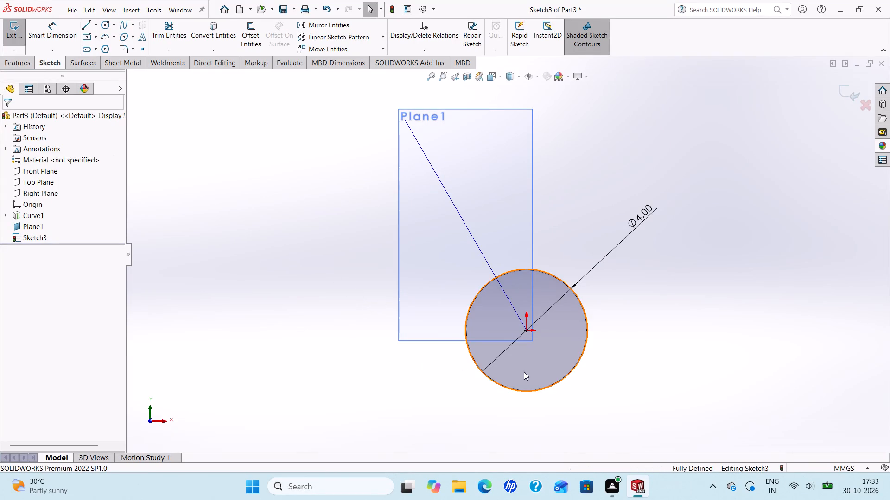
Undo the last change to the circle's diameter value.
scroll(532, 358, "down", 2)
middle_click_drag(513, 297, 474, 298)
scroll(474, 298, "up", 1)
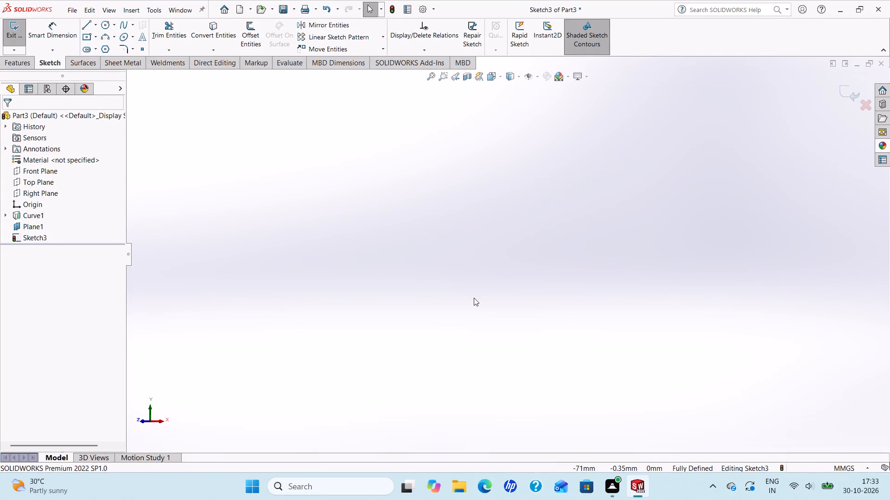
scroll(474, 298, "up", 2)
key("Escape")
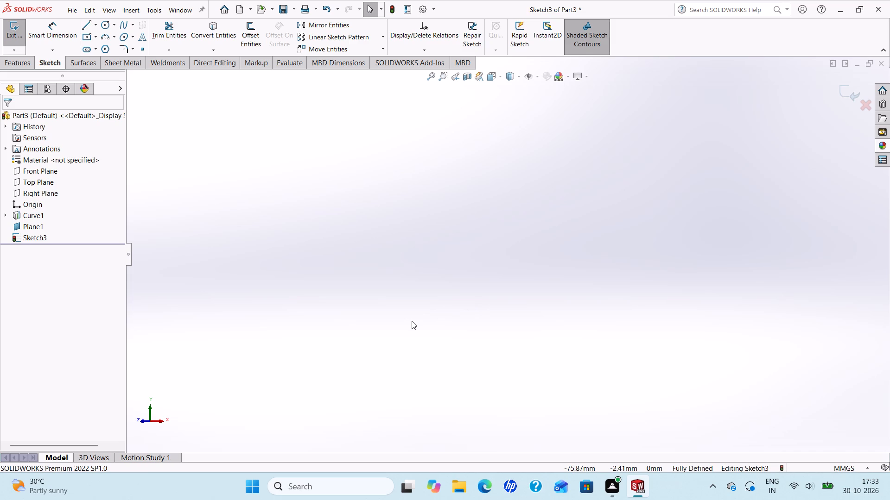
key("ctrl+z")
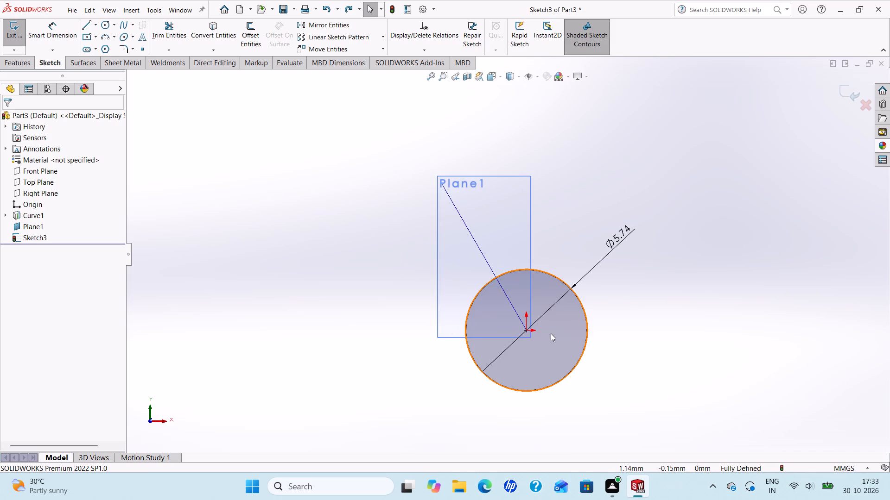
scroll(551, 333, "down", 4)
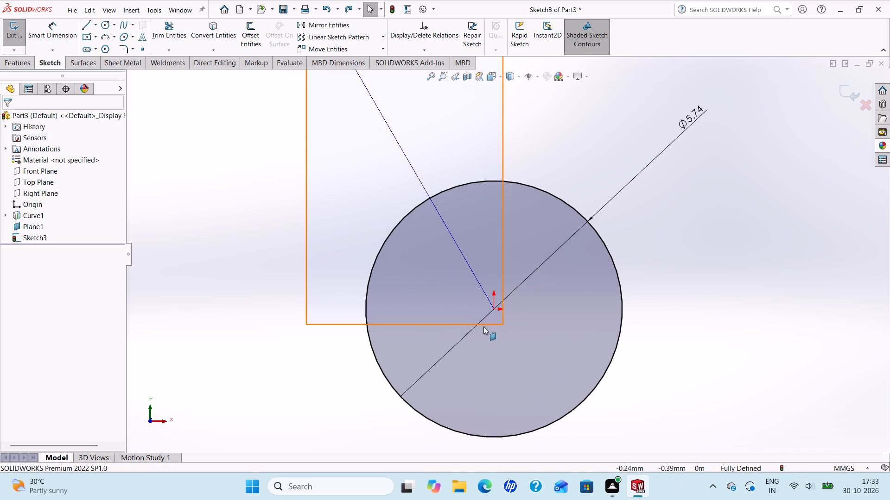
scroll(470, 325, "down", 3)
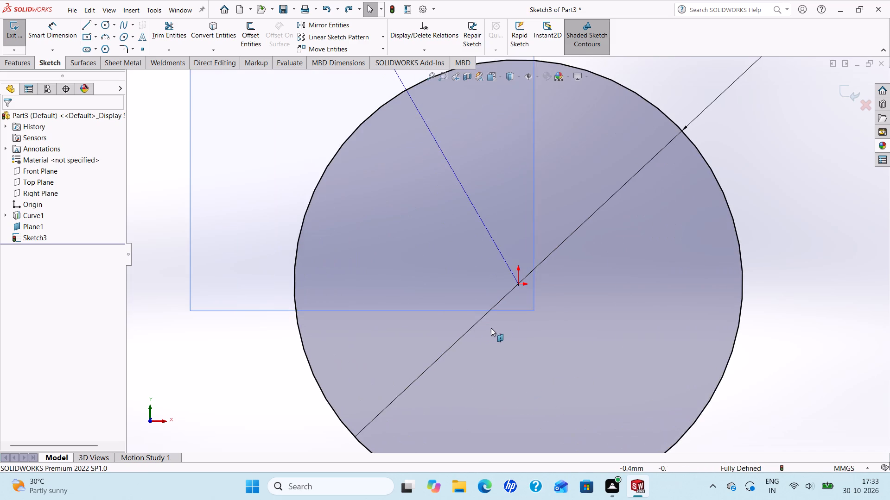
Examine how the circle's centre point lines up with the projected curve's end at the origin.
scroll(505, 315, "down", 5)
scroll(511, 223, "down", 3)
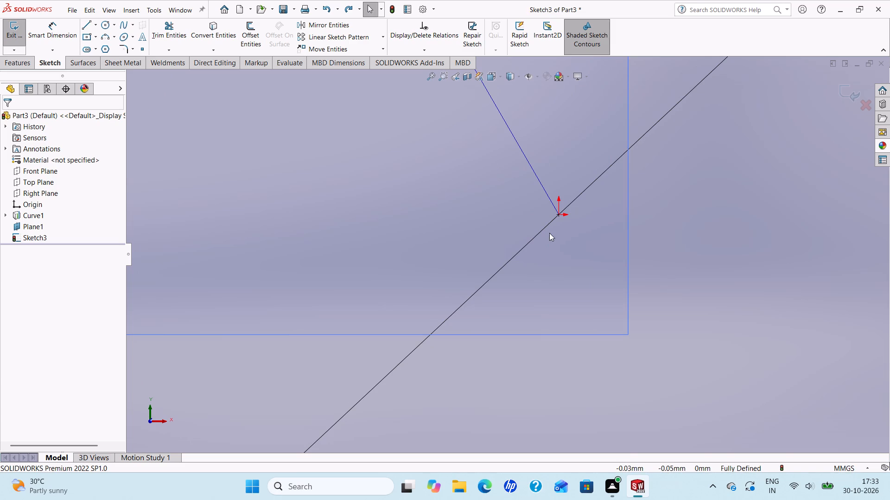
scroll(557, 225, "down", 8)
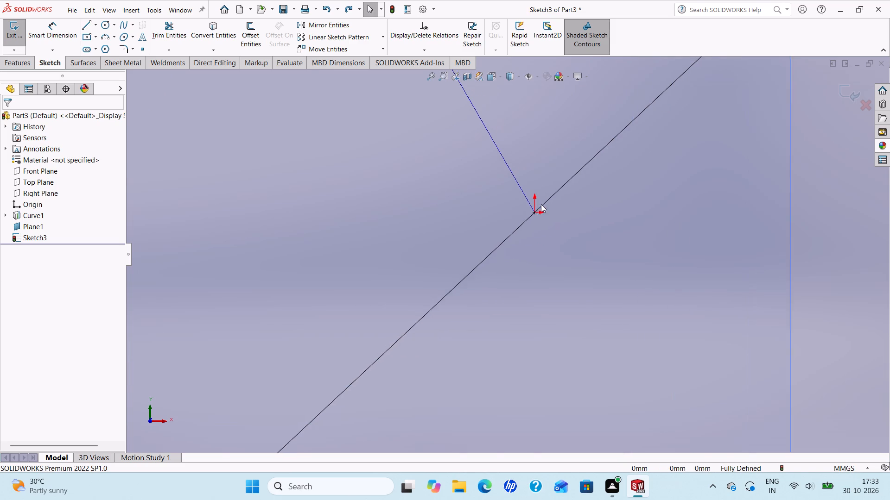
scroll(541, 204, "down", 5)
left_click(506, 254, "ctrl")
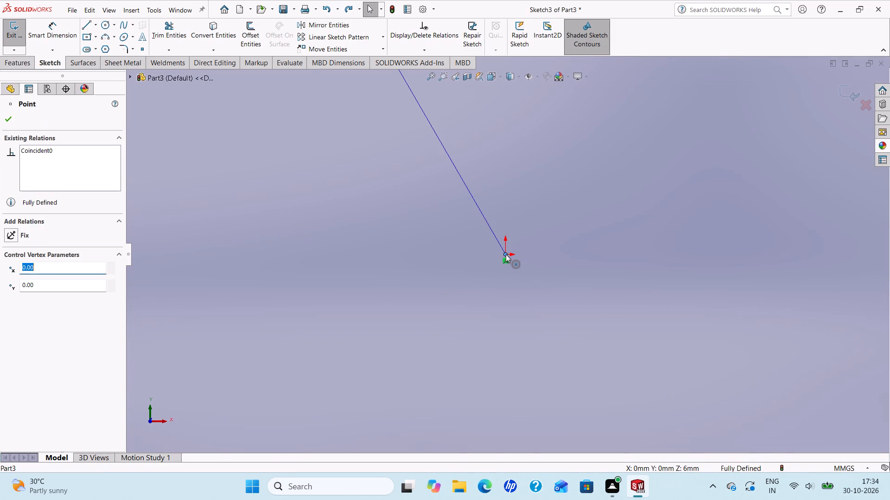
scroll(506, 254, "up", 14)
scroll(506, 254, "up", 7)
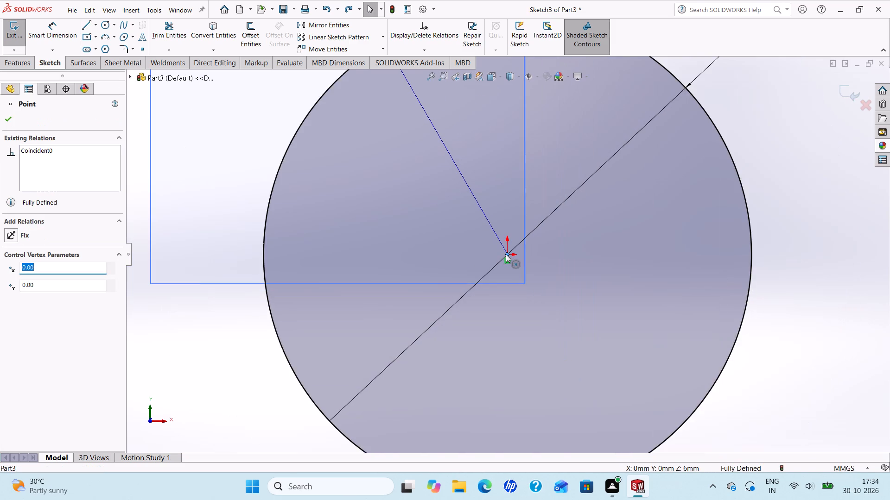
scroll(506, 254, "up", 2)
scroll(506, 254, "down", 4)
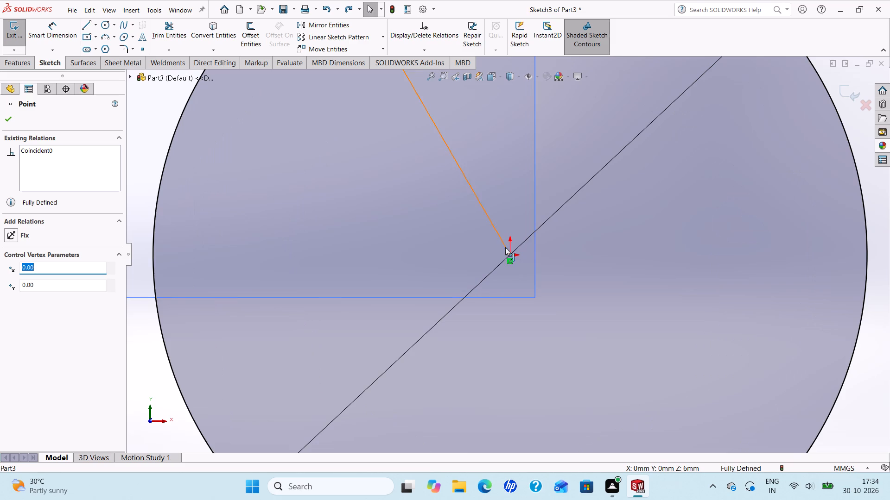
scroll(509, 251, "down", 14)
scroll(530, 276, "down", 8)
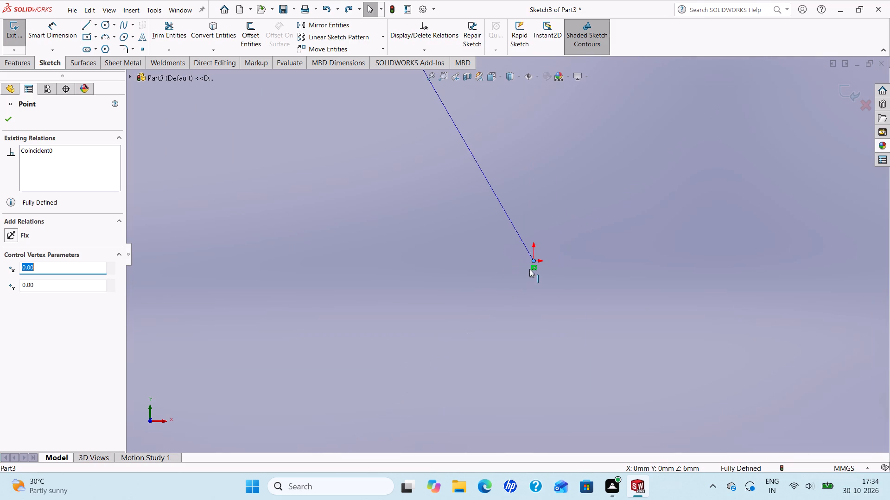
scroll(529, 256, "down", 14)
scroll(520, 278, "up", 4)
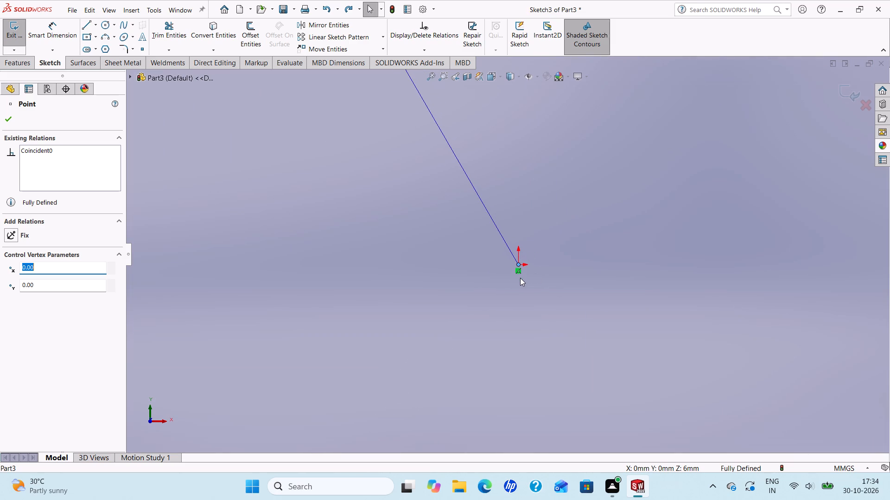
scroll(520, 278, "up", 5)
scroll(520, 273, "up", 17)
scroll(509, 256, "up", 8)
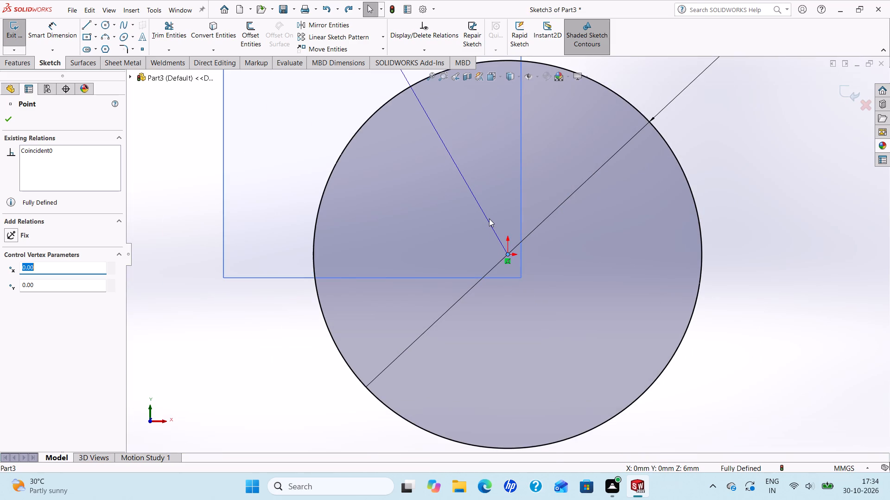
scroll(489, 219, "up", 4)
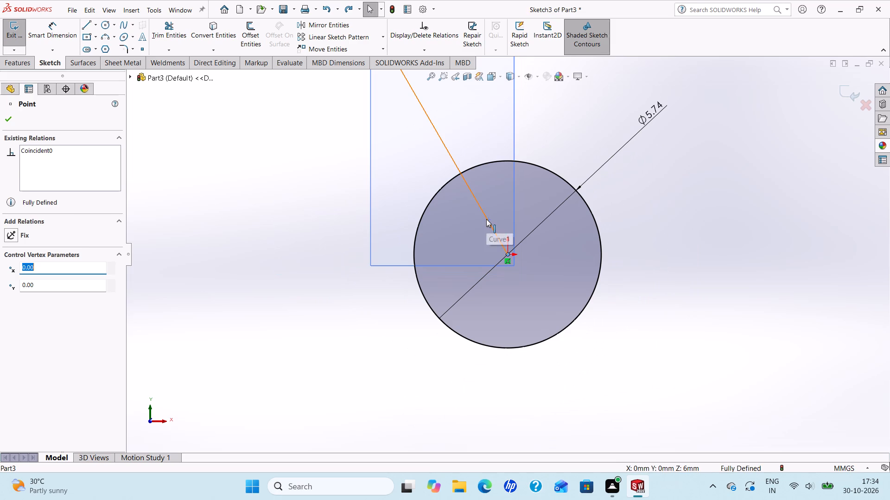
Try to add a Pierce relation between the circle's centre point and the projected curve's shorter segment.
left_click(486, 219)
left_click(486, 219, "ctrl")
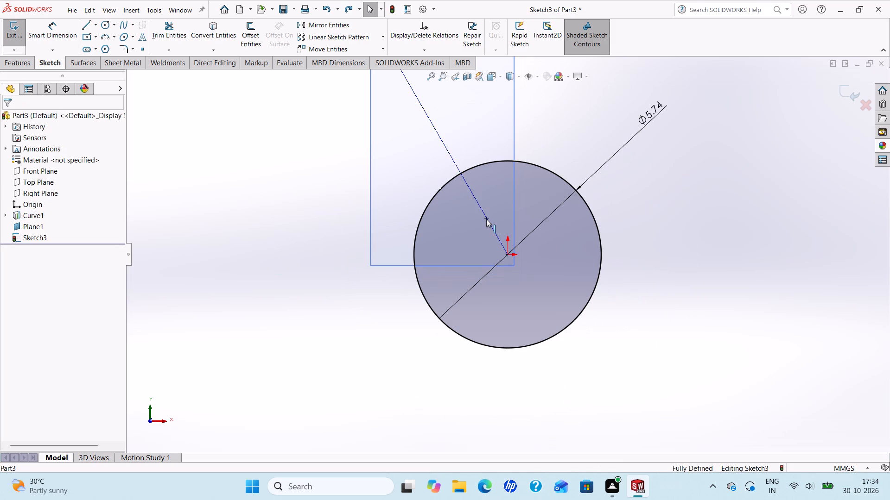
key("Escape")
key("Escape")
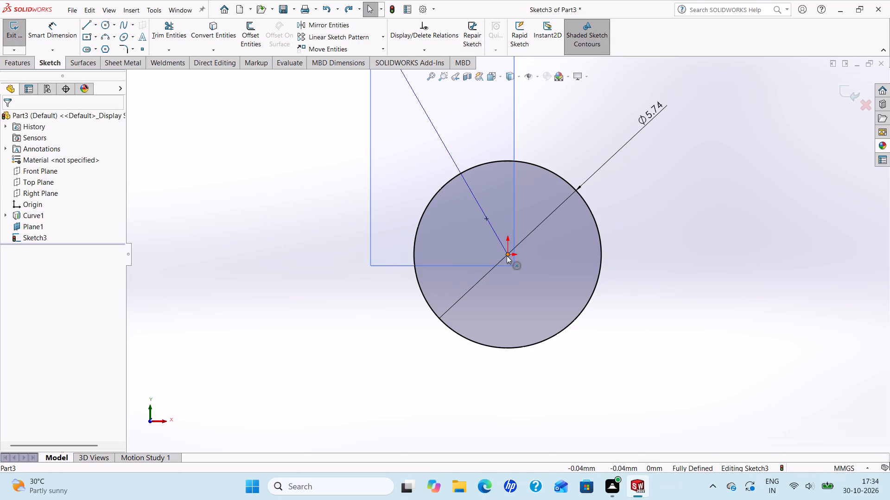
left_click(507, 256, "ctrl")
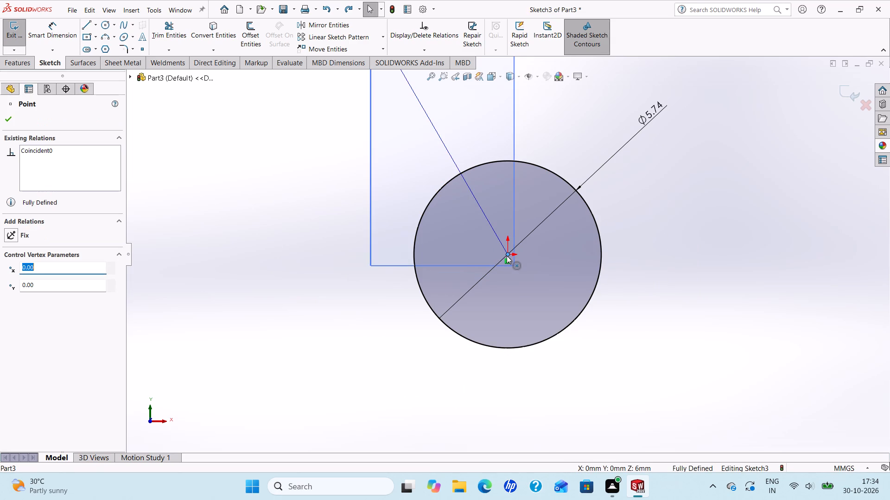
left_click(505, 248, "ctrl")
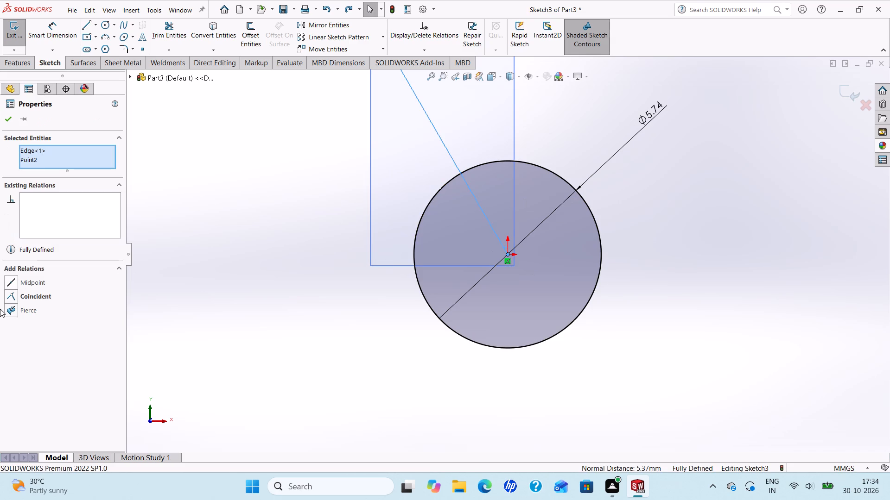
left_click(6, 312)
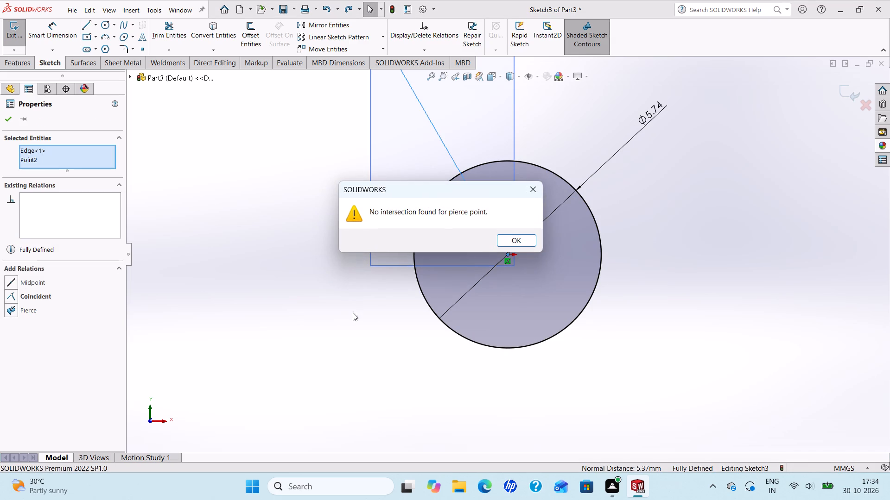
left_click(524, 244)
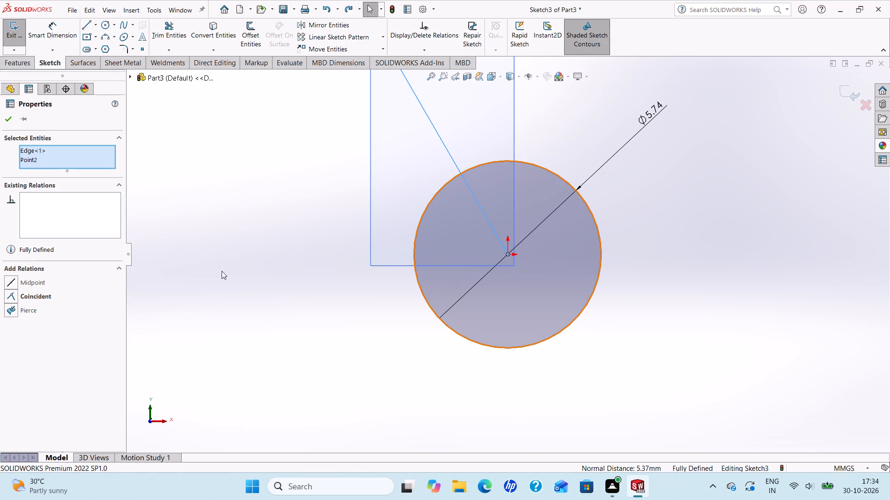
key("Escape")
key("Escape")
Examine the circle's centre point and the projected curve's endpoint up close from an angled view.
middle_click_drag(272, 305, 391, 370)
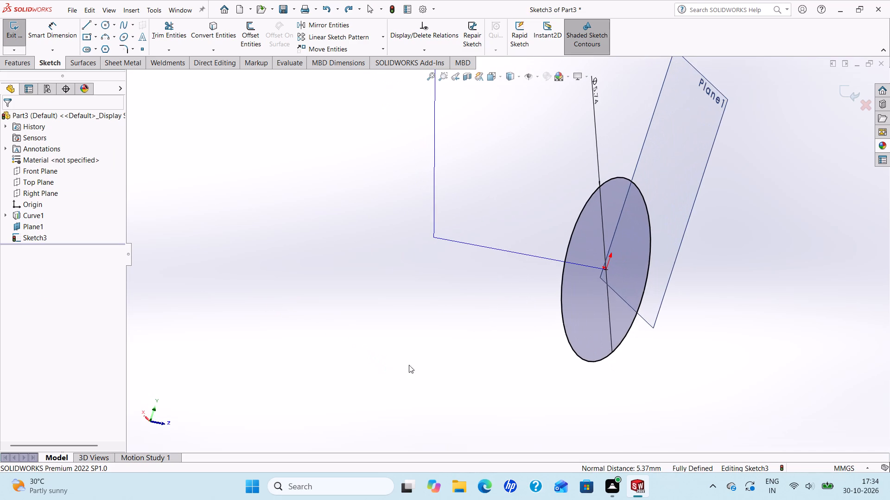
scroll(489, 300, "down", 2)
middle_click_drag(665, 257, 674, 262)
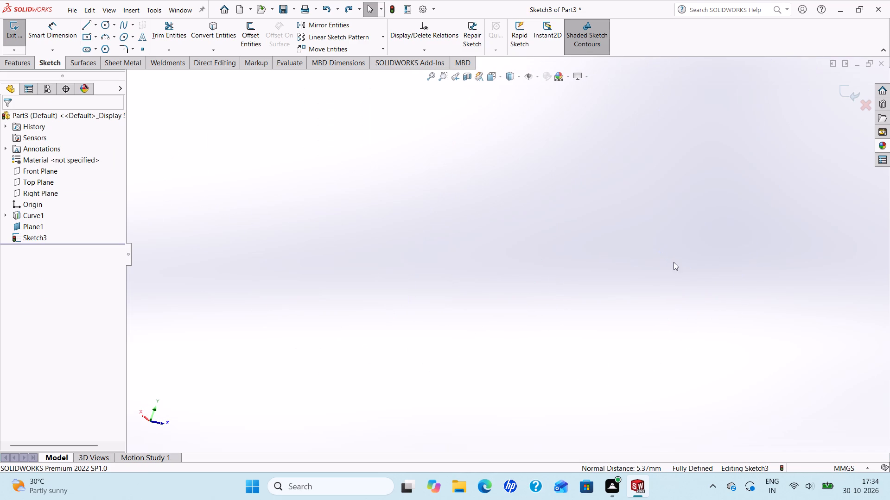
scroll(674, 262, "up", 3)
scroll(597, 254, "up", 1)
scroll(337, 178, "up", 2)
scroll(326, 175, "down", 2)
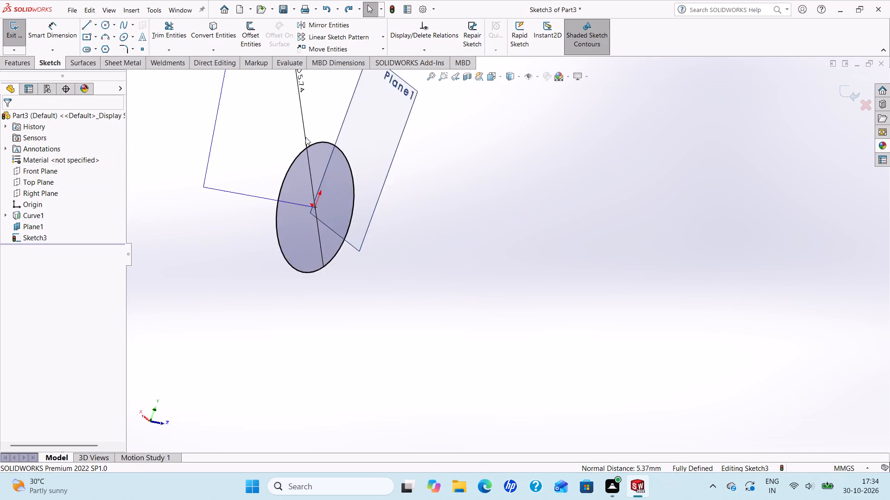
scroll(305, 137, "down", 2)
scroll(388, 204, "down", 6)
scroll(356, 304, "up", 2)
scroll(355, 307, "down", 4)
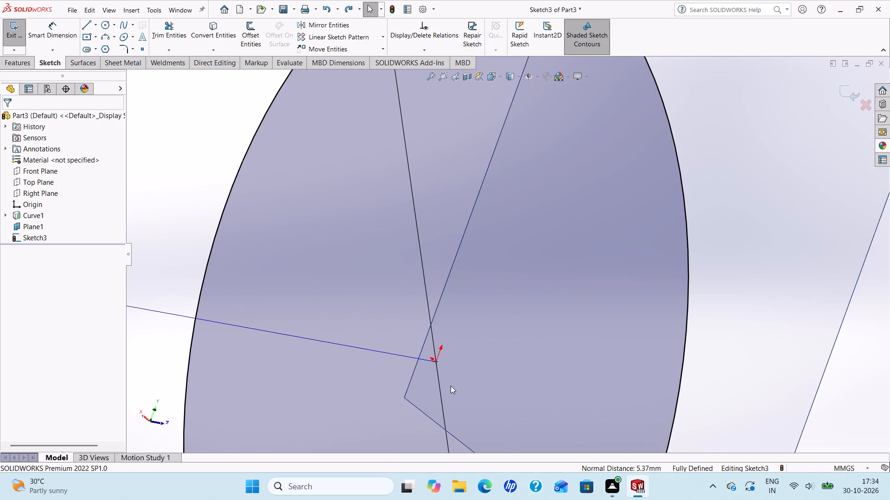
scroll(451, 386, "down", 11)
scroll(458, 217, "up", 3)
scroll(475, 160, "down", 2)
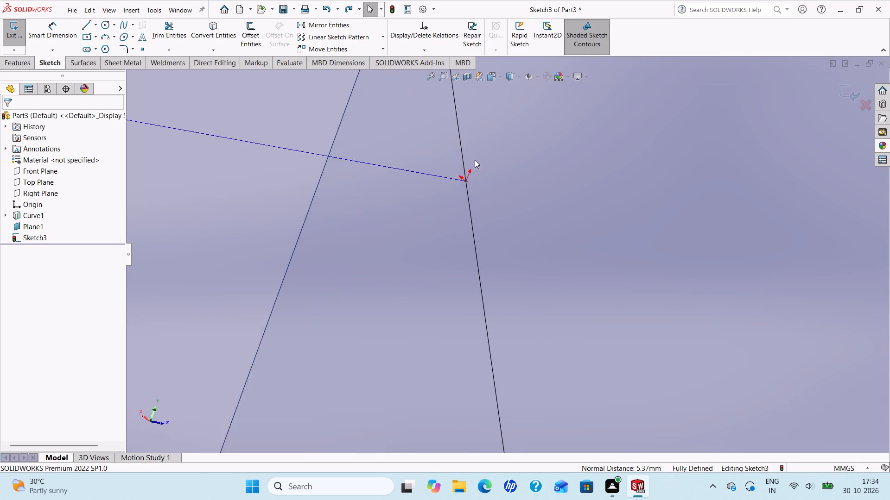
scroll(475, 160, "down", 4)
scroll(468, 197, "down", 5)
scroll(487, 242, "down", 4)
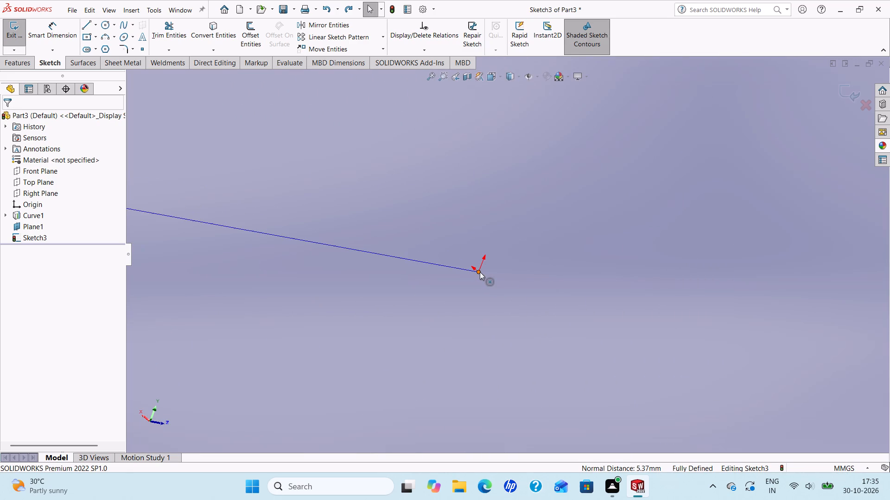
scroll(476, 273, "down", 2, "ctrl")
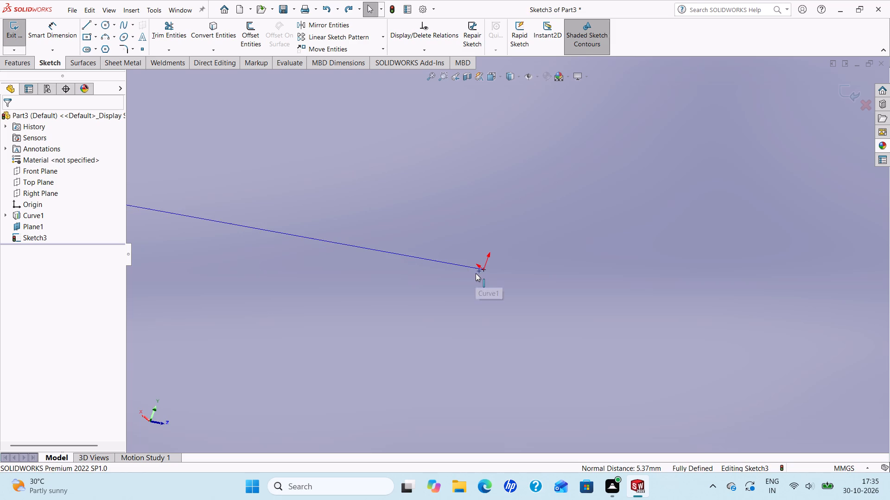
scroll(476, 273, "down", 1, "ctrl")
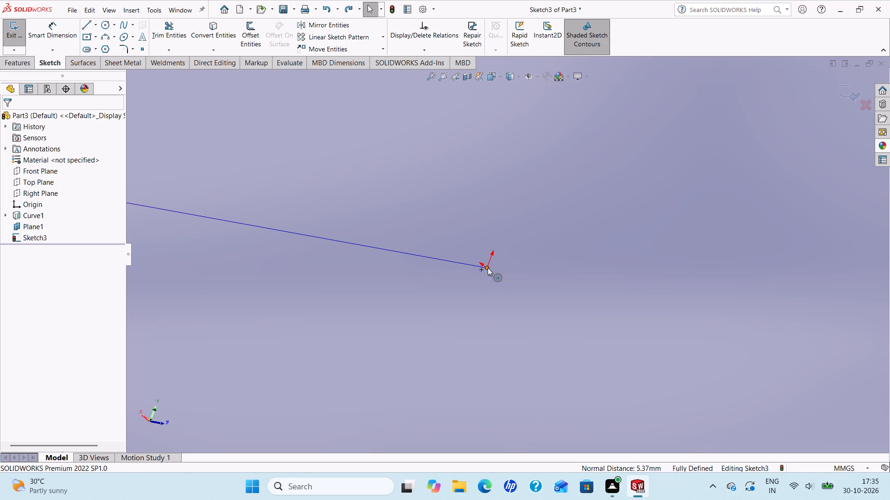
left_click(488, 268, "ctrl")
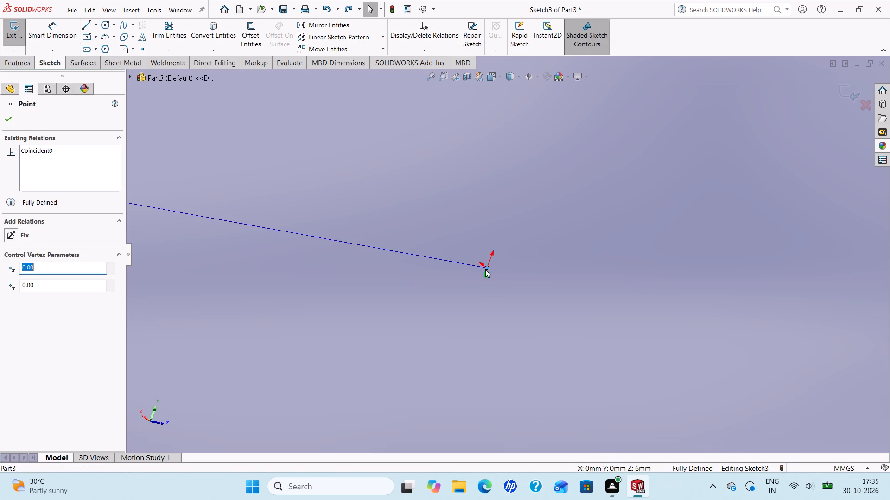
scroll(485, 269, "down", 12)
scroll(493, 246, "up", 5)
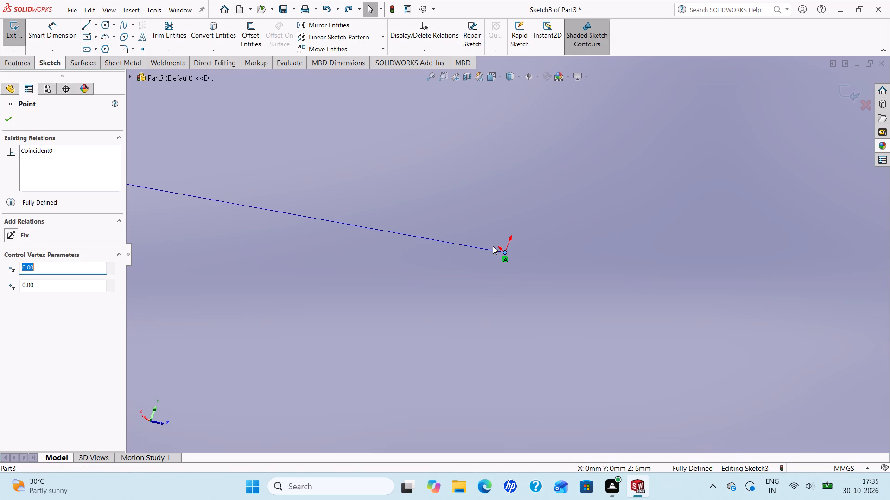
scroll(493, 246, "up", 16)
scroll(504, 250, "up", 9)
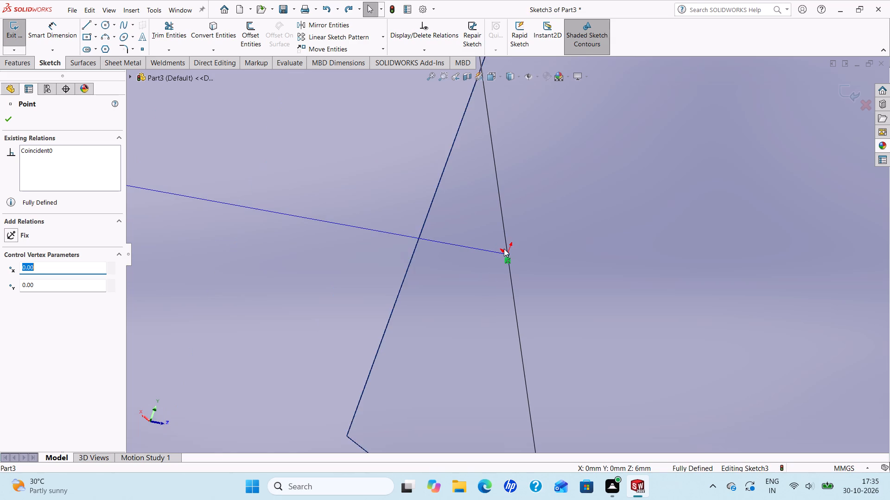
scroll(504, 248, "up", 14)
scroll(515, 254, "down", 4)
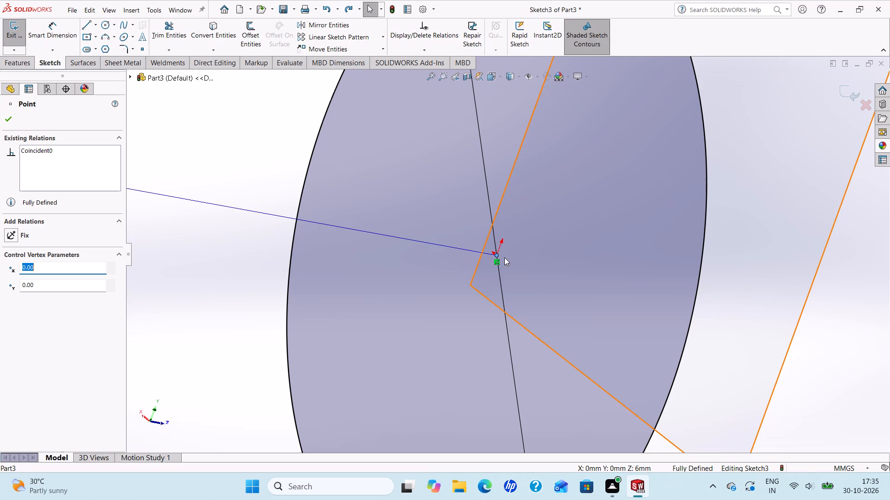
key("Escape")
key("Escape")
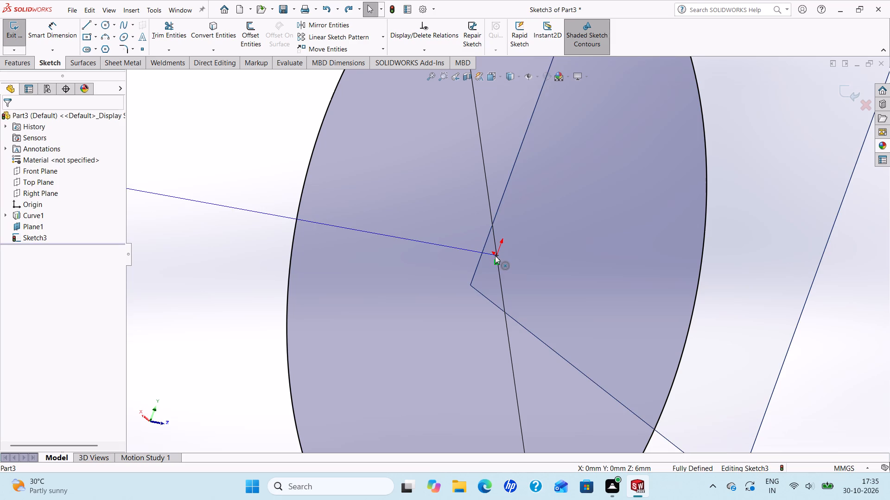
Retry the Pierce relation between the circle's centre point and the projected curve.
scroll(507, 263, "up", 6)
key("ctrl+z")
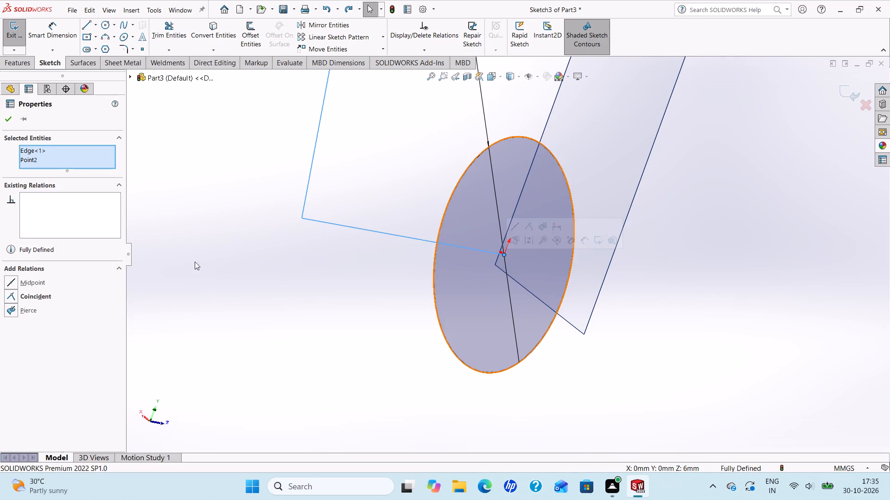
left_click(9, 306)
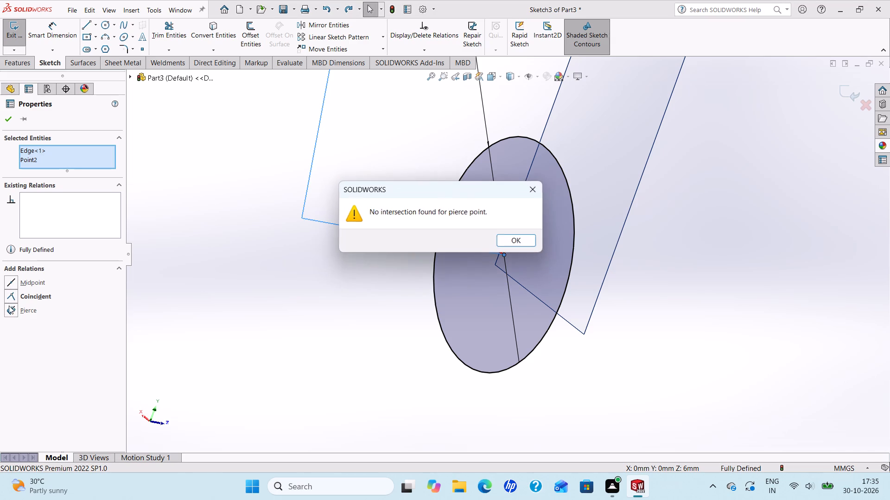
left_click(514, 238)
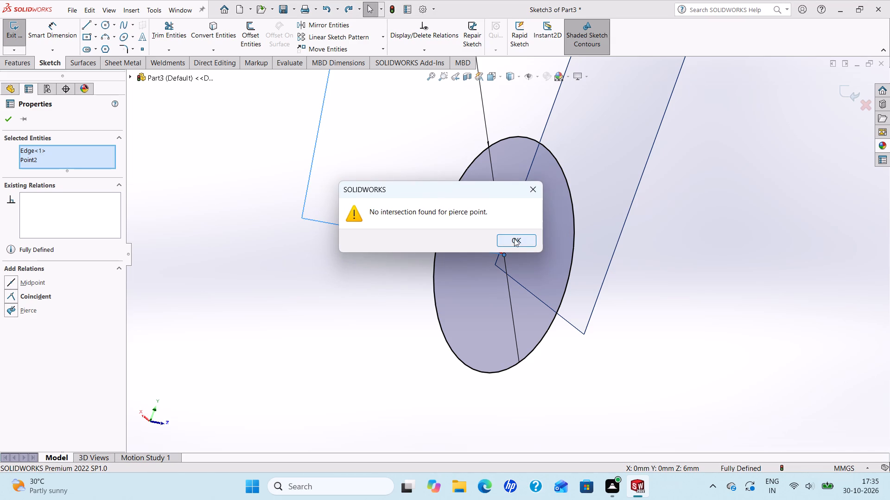
Undo the profile sketch's edits until the circle and its diameter dimension are removed.
key("ctrl+z")
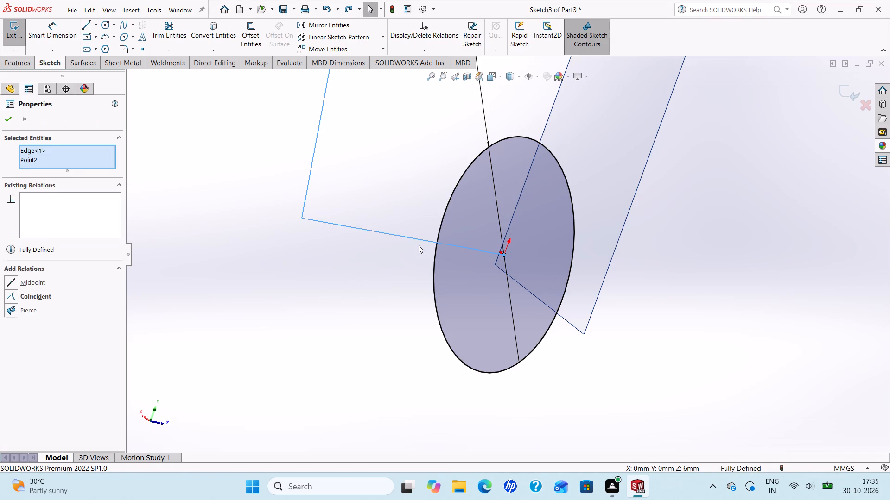
key("ctrl+z")
key("ctrl+z")
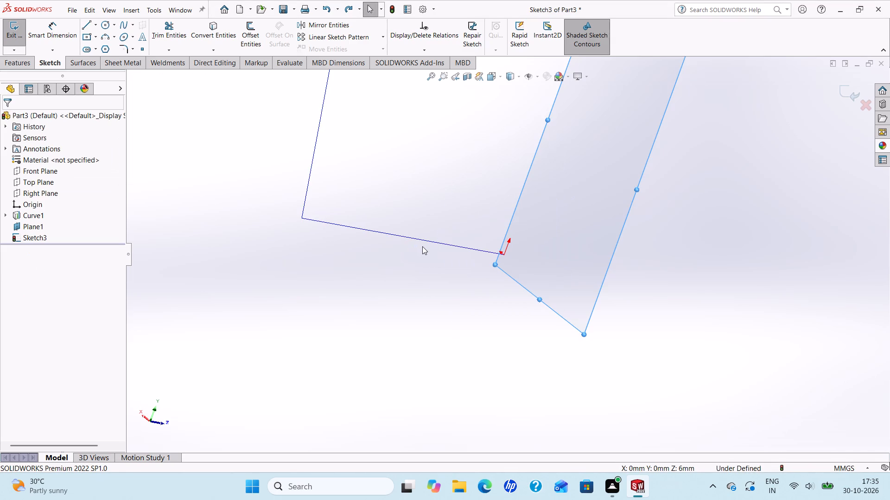
middle_click_drag(521, 251, 449, 241)
scroll(449, 241, "up", 5)
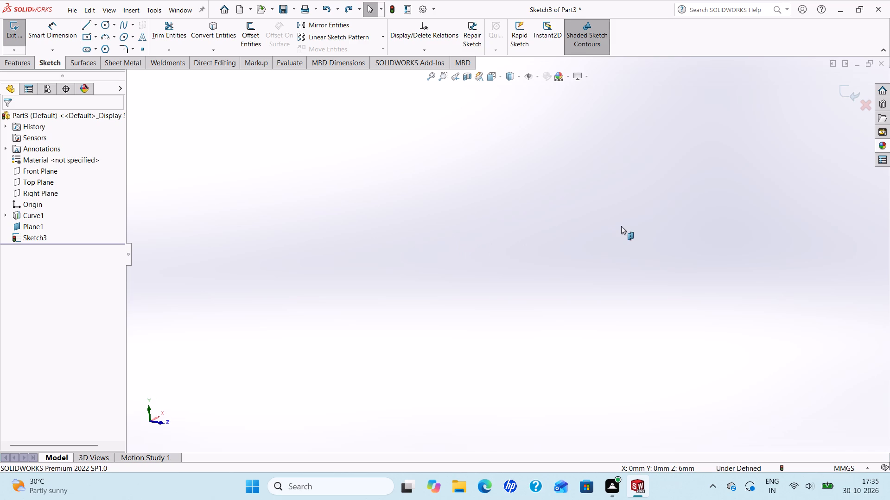
scroll(618, 223, "up", 7)
scroll(434, 205, "up", 7)
Sketch a circle of about 0.92 mm radius on Plane1, centred on the projected curve's endpoint at the origin.
scroll(706, 266, "down", 8)
scroll(364, 231, "down", 12)
scroll(359, 239, "up", 4)
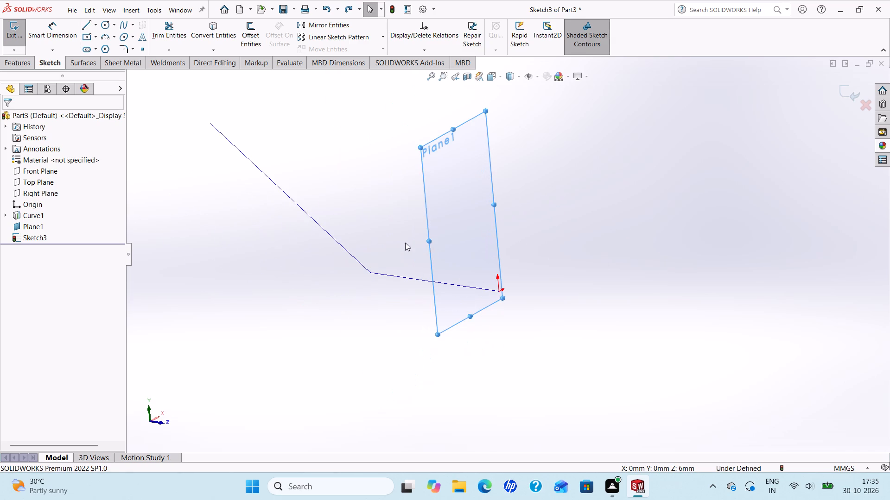
left_click(481, 214)
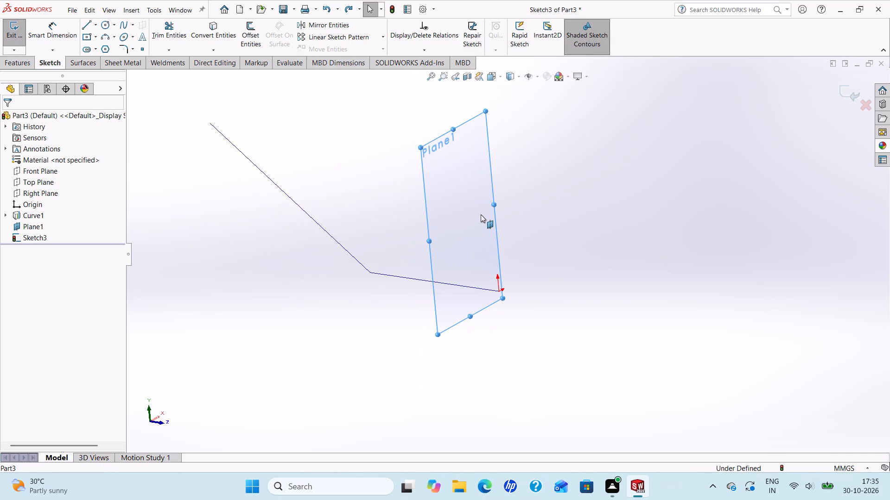
left_click(103, 29)
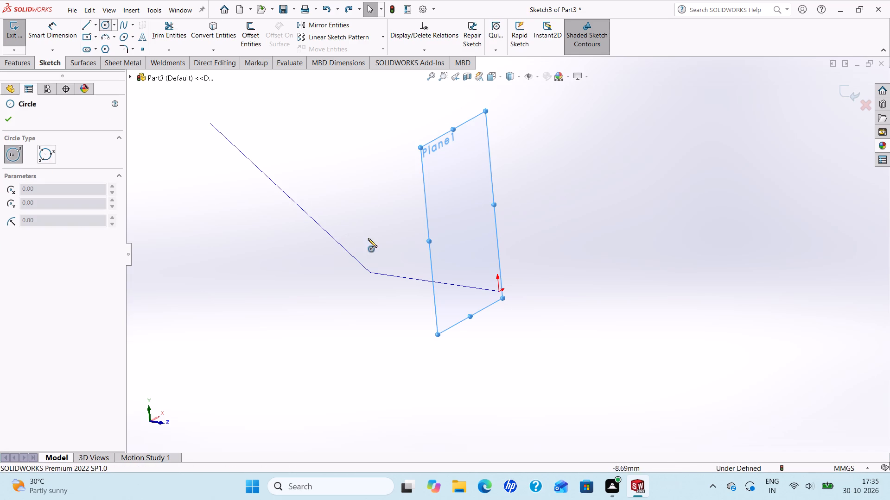
scroll(484, 295, "down", 5)
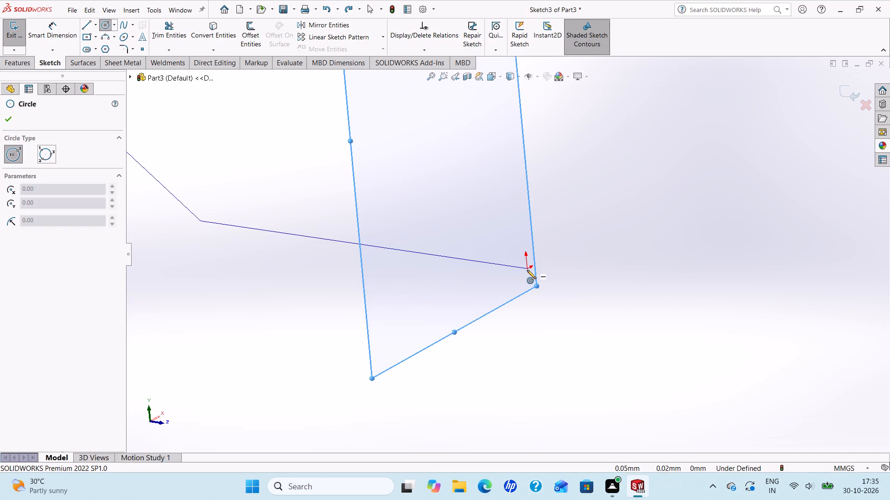
left_click(527, 271)
left_click(550, 307)
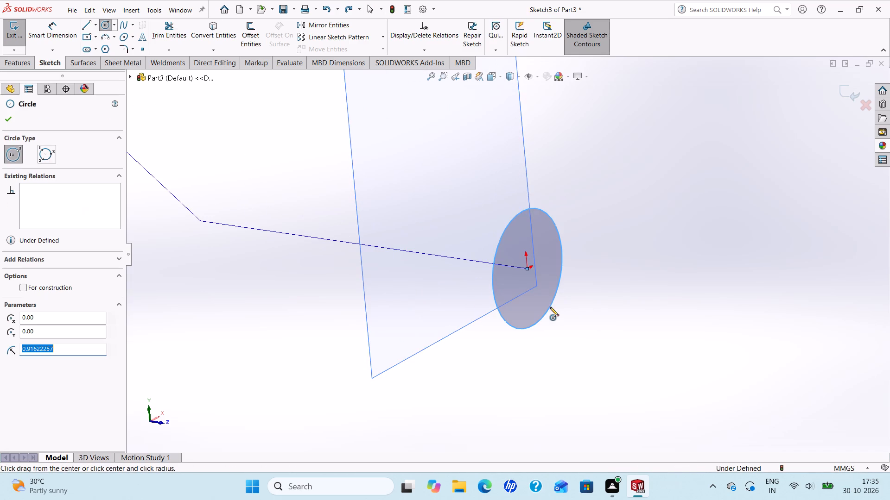
right_click(550, 307)
left_click(572, 315)
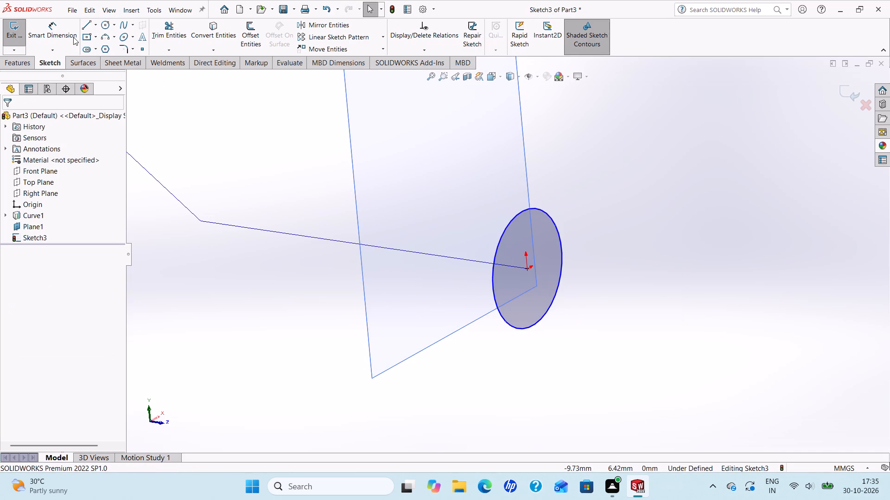
Dimension the profile circle's diameter and set it to 4 mm.
left_click(70, 34)
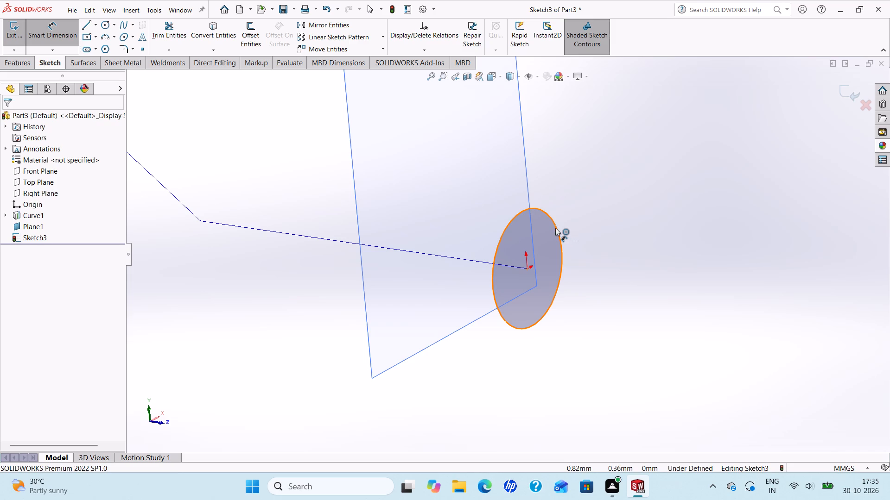
left_click(555, 228)
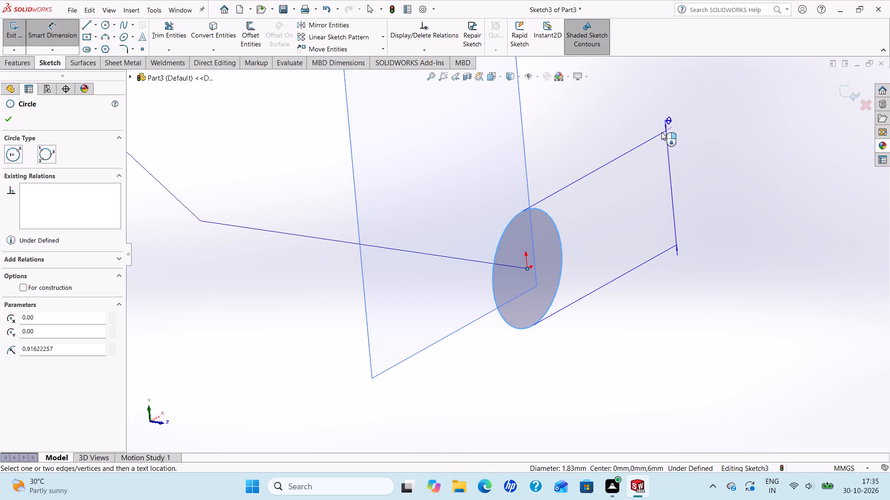
left_click(659, 125)
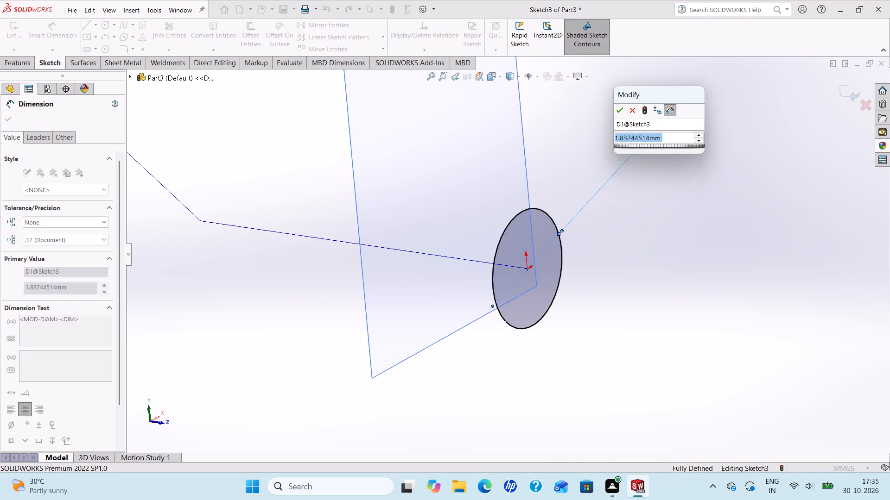
key("4")
key("Return")
scroll(560, 193, "up", 7)
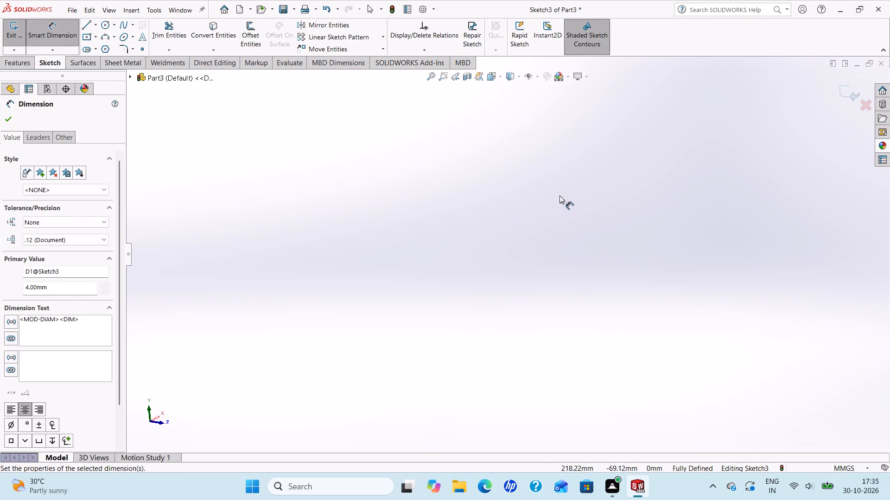
left_click(14, 121)
Add a Pierce relation between the circle's centre point and the projected curve's shorter segment, and exit the profile sketch.
scroll(257, 164, "up", 3)
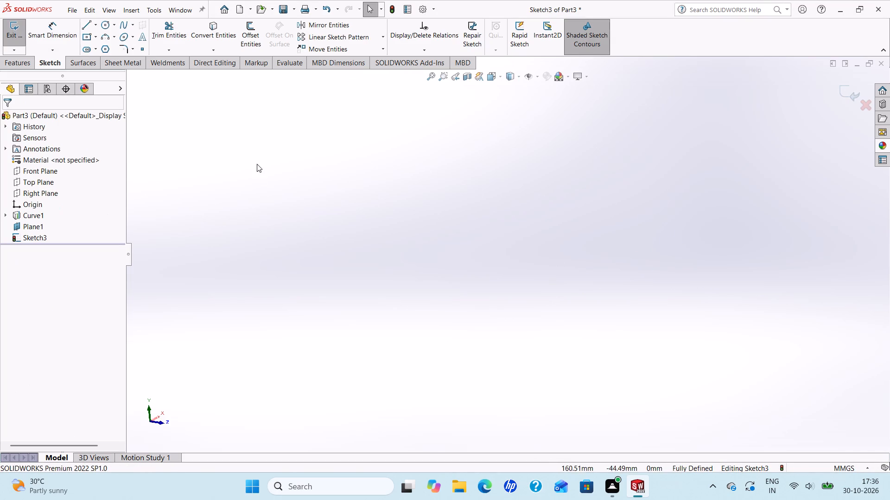
scroll(257, 164, "up", 5)
scroll(375, 211, "up", 4)
scroll(355, 232, "down", 6)
scroll(509, 320, "down", 9)
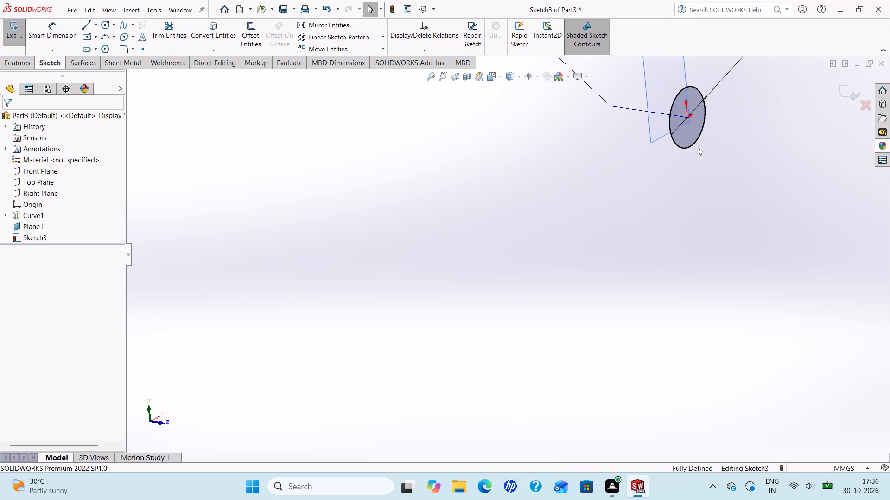
scroll(689, 140, "up", 4)
scroll(682, 133, "down", 5)
scroll(426, 269, "down", 6)
scroll(409, 325, "up", 4)
scroll(409, 325, "down", 2)
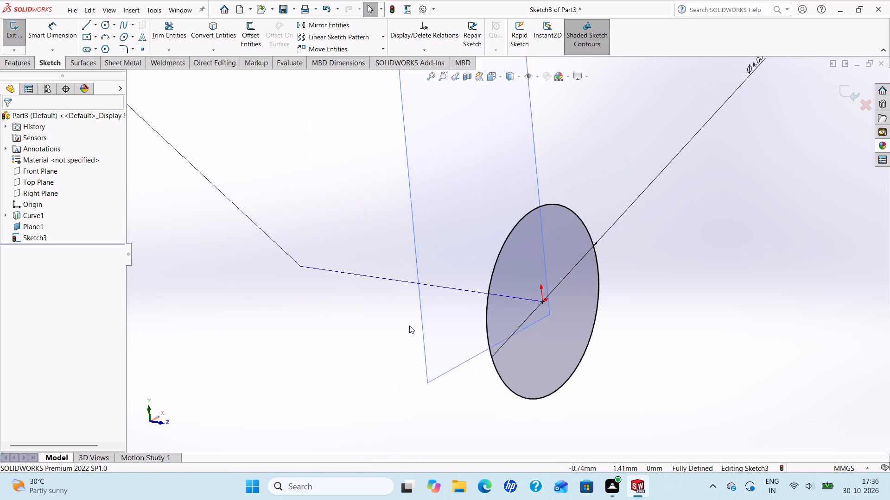
scroll(409, 325, "down", 2)
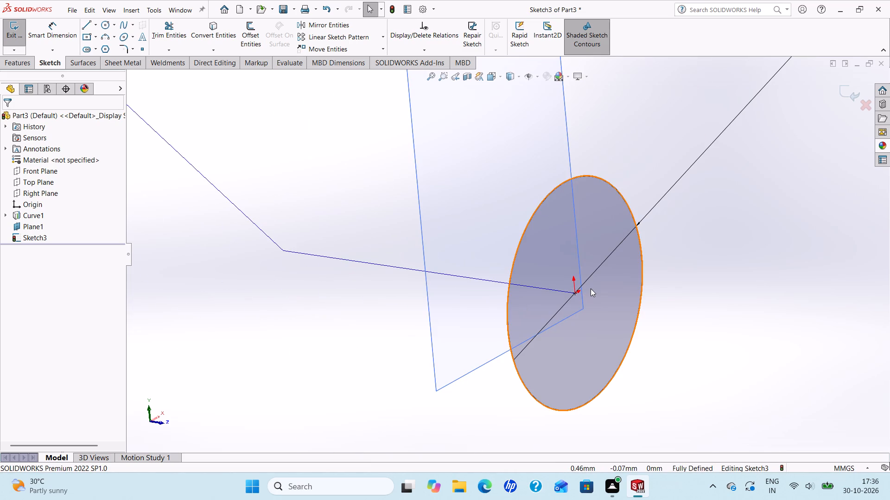
left_click(576, 294, "ctrl")
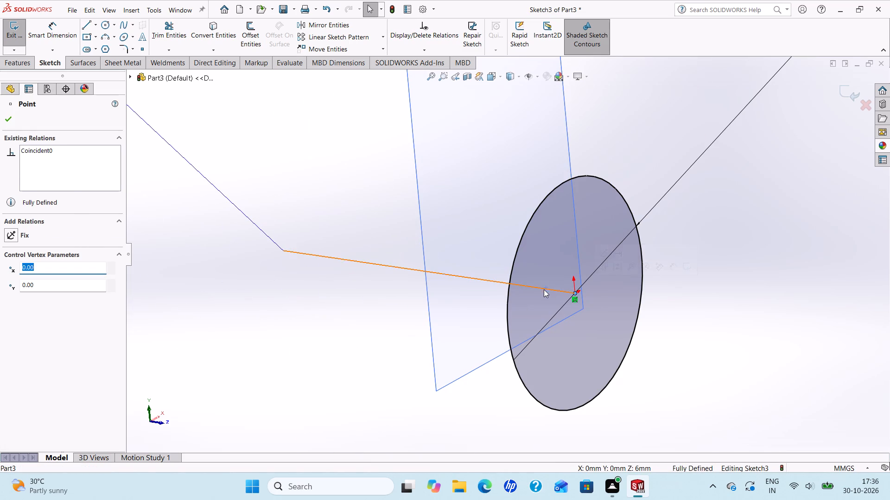
left_click(544, 289)
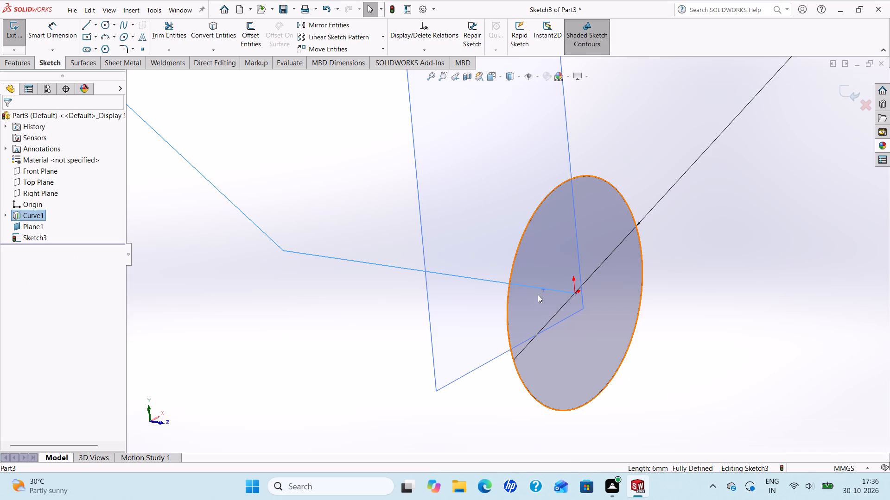
left_click(535, 288, "ctrl")
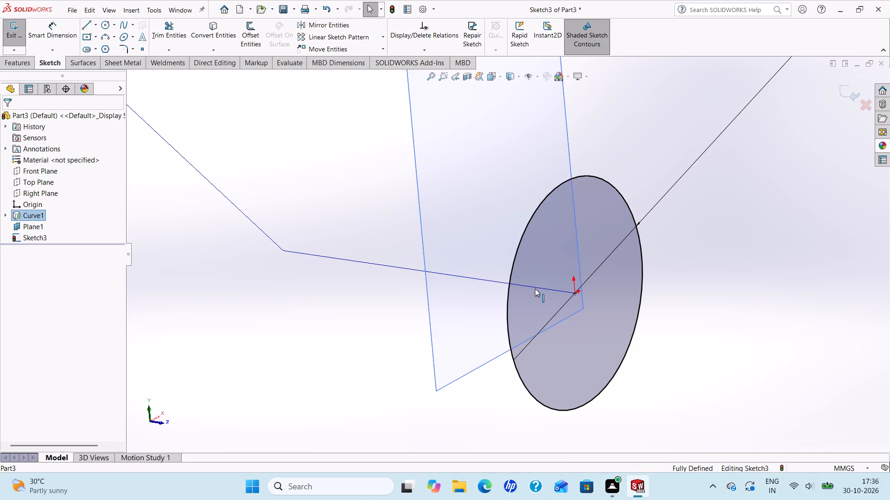
left_click(533, 287, "ctrl")
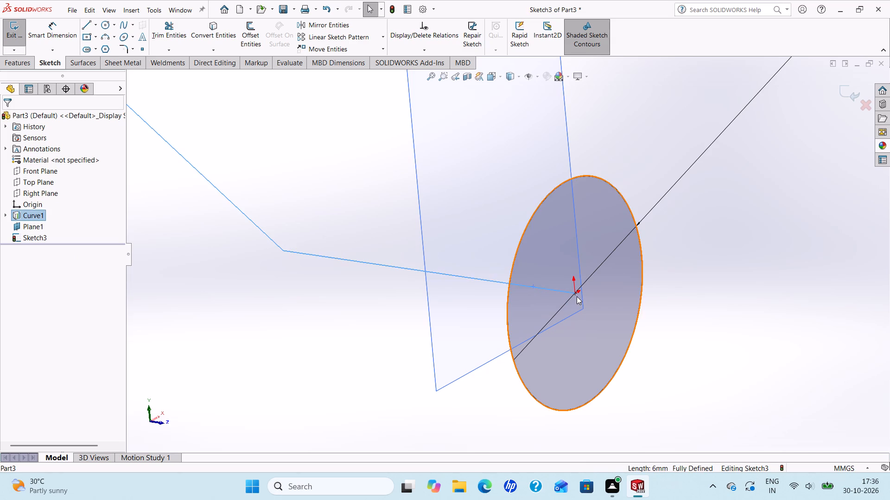
scroll(577, 296, "down", 3, "ctrl")
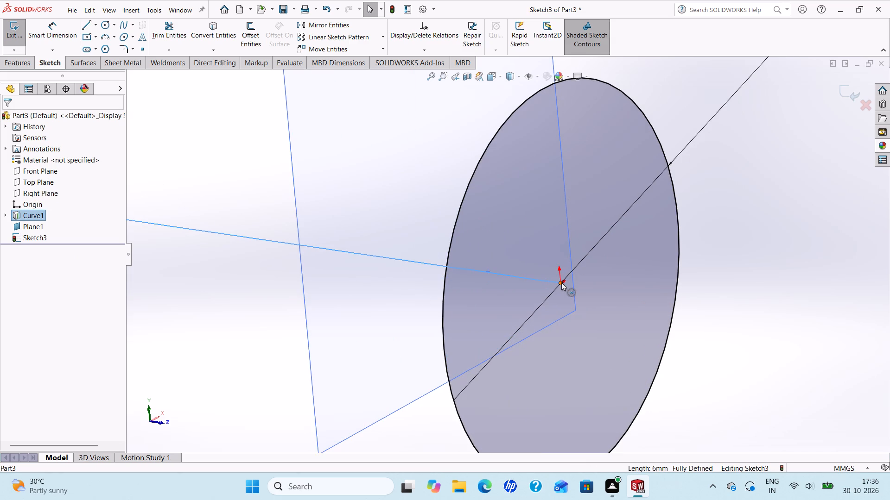
left_click(561, 282, "ctrl")
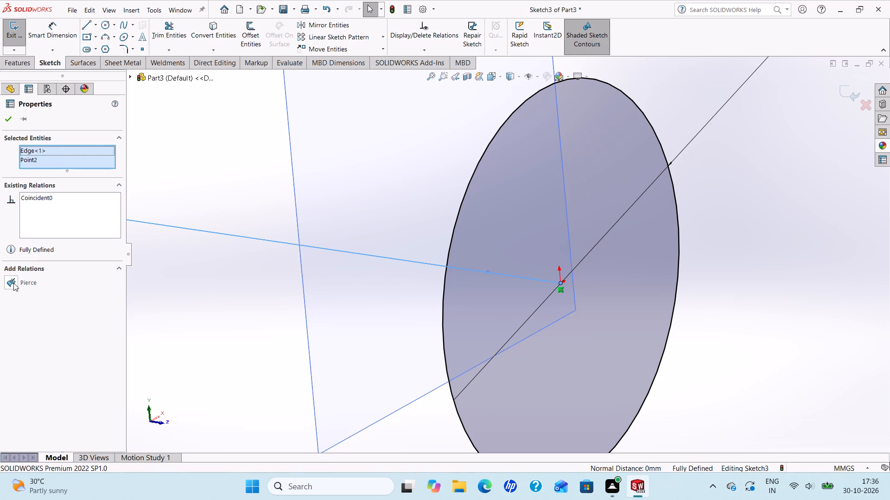
left_click(13, 283)
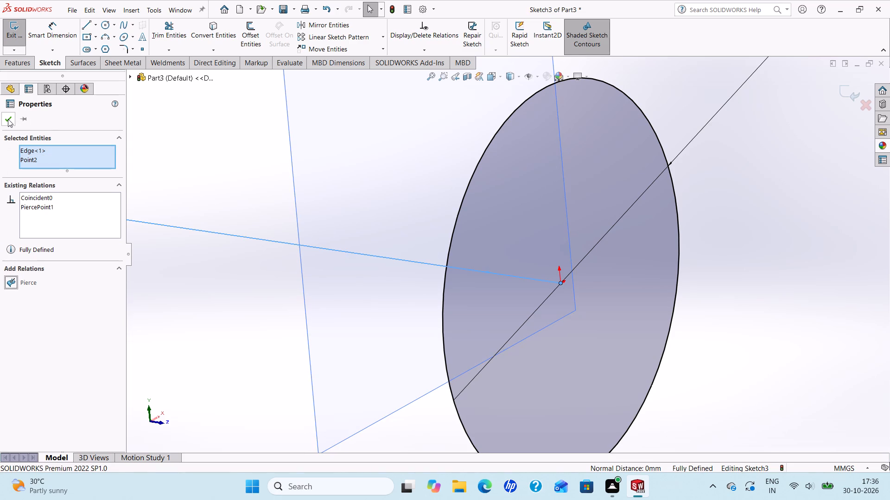
left_click(8, 119)
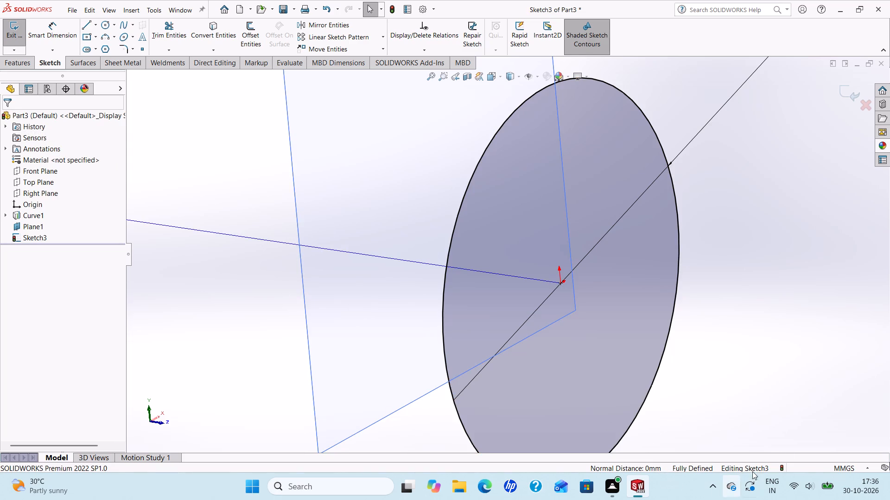
scroll(592, 352, "up", 2)
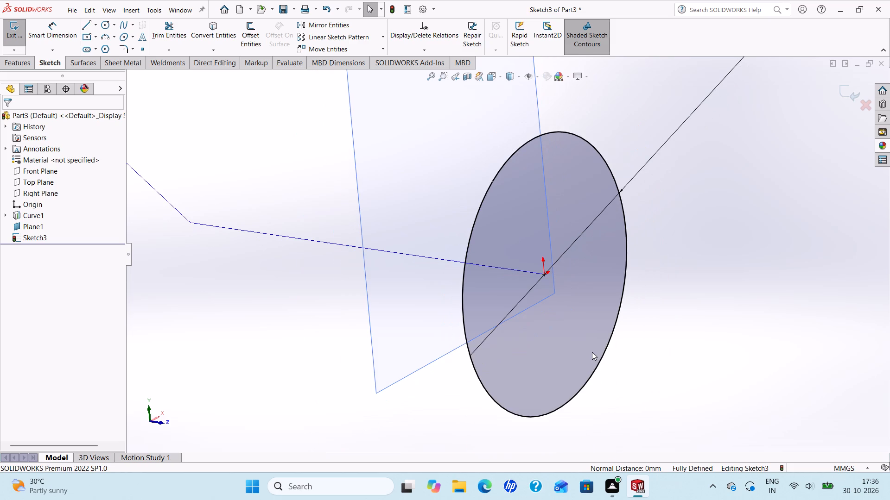
scroll(592, 352, "up", 1)
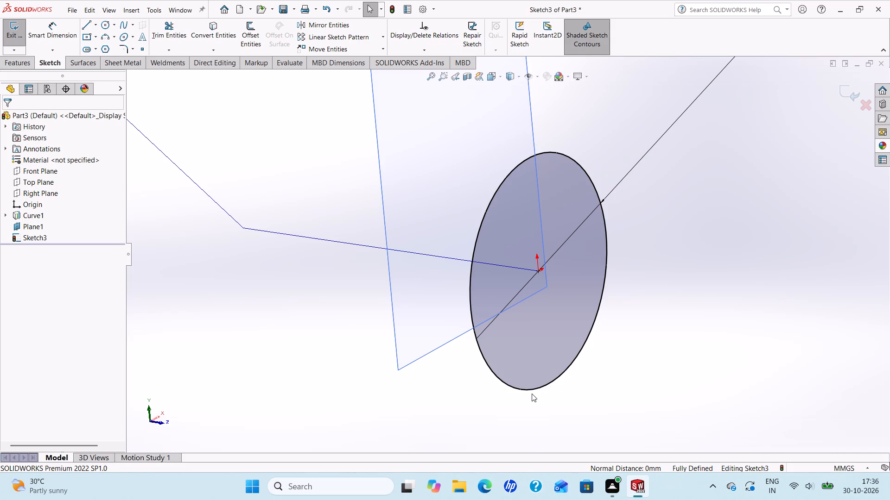
scroll(619, 318, "up", 7)
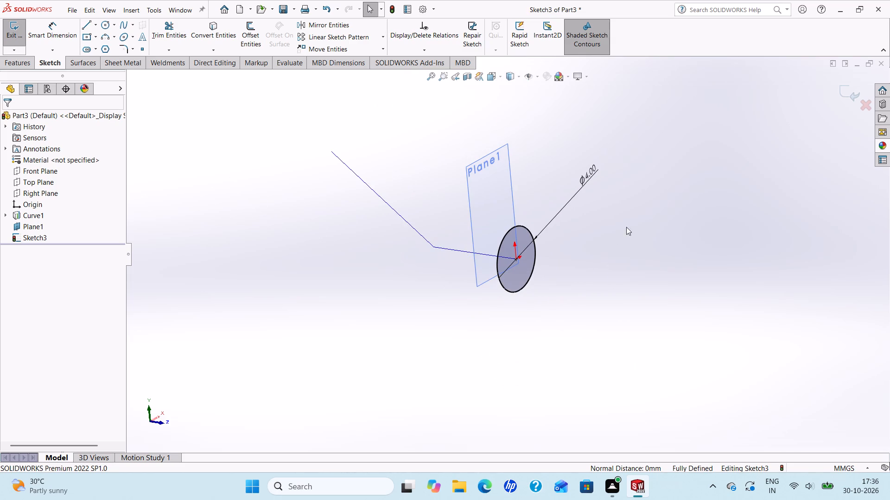
left_click(845, 97)
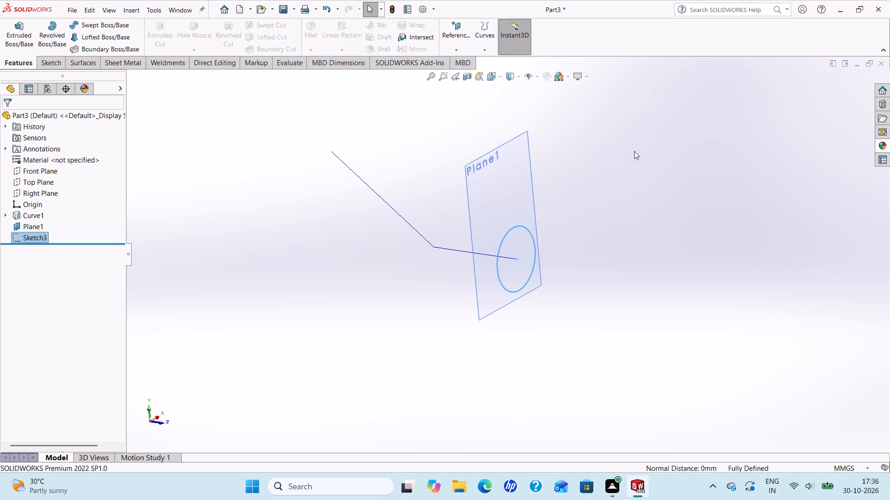
Create a Swept Boss/Base using the 4 mm circle sketch as the profile and the projected curve as the path.
left_click(82, 28)
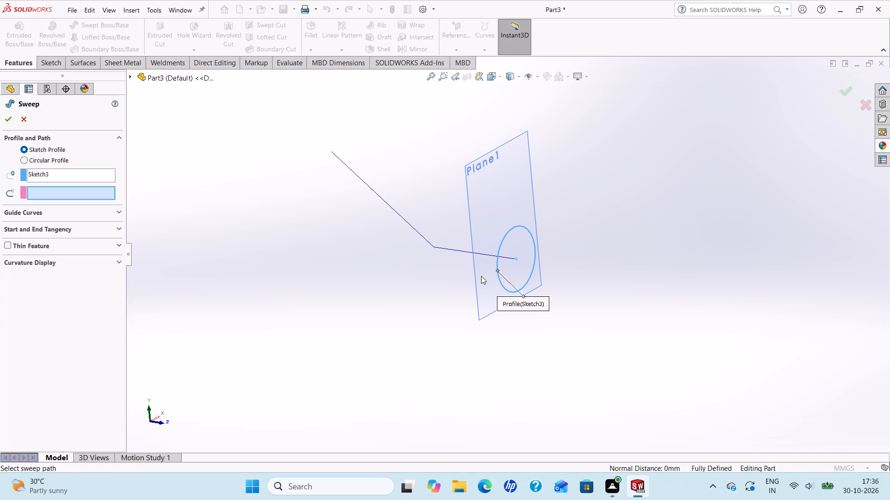
left_click(455, 249)
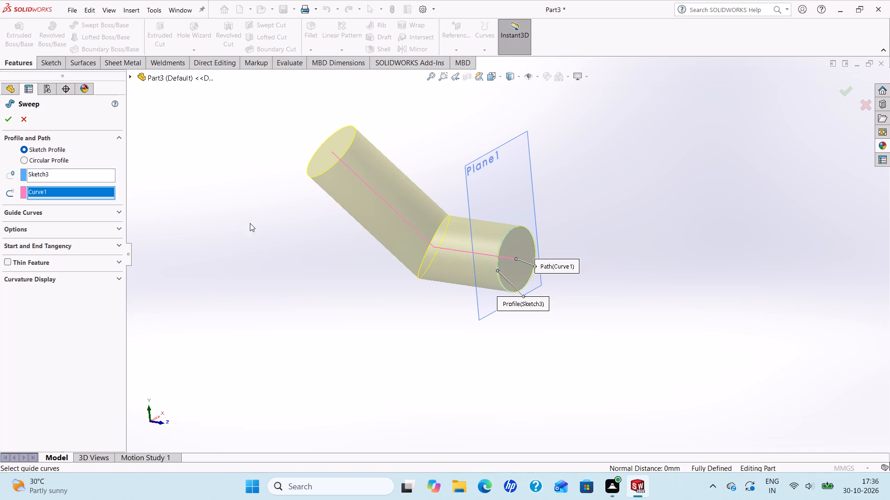
left_click(13, 123)
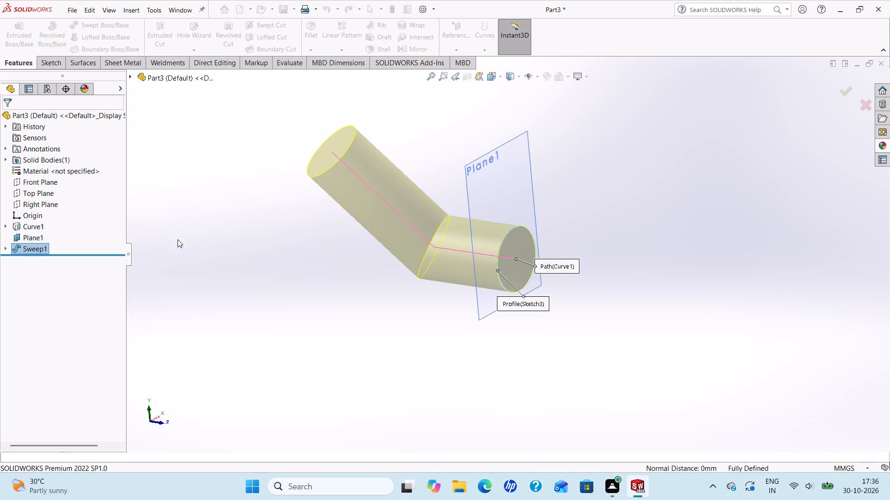
key("Escape")
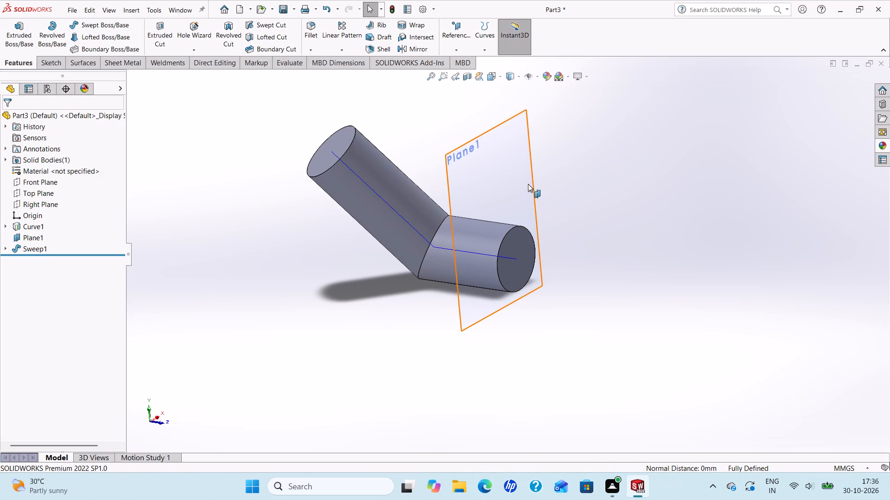
Hide the reference plane Plane1.
right_click(521, 173)
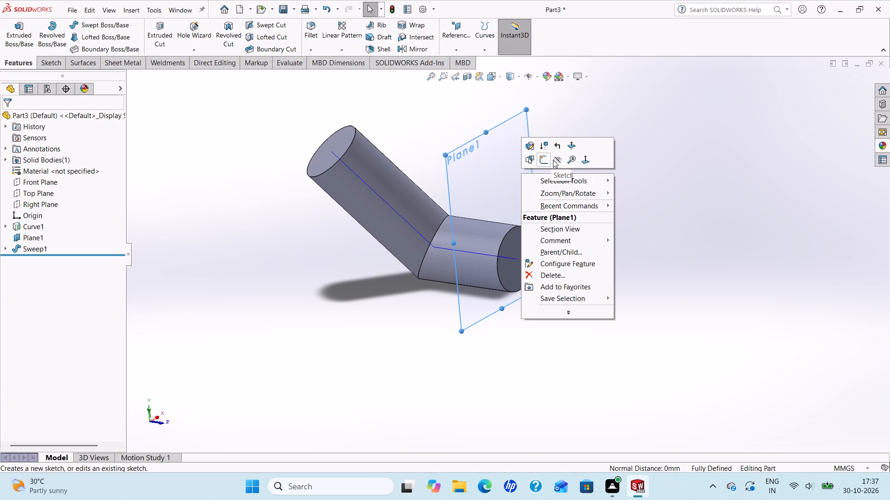
left_click(553, 160)
Examine the bent swept body, its mitred corner and its end faces from several angles.
middle_click_drag(545, 177, 436, 241)
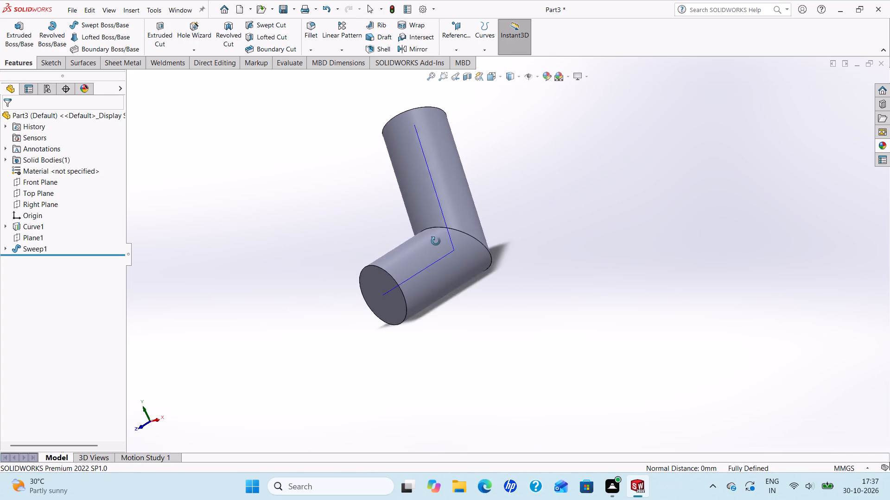
middle_click_drag(436, 241, 467, 315)
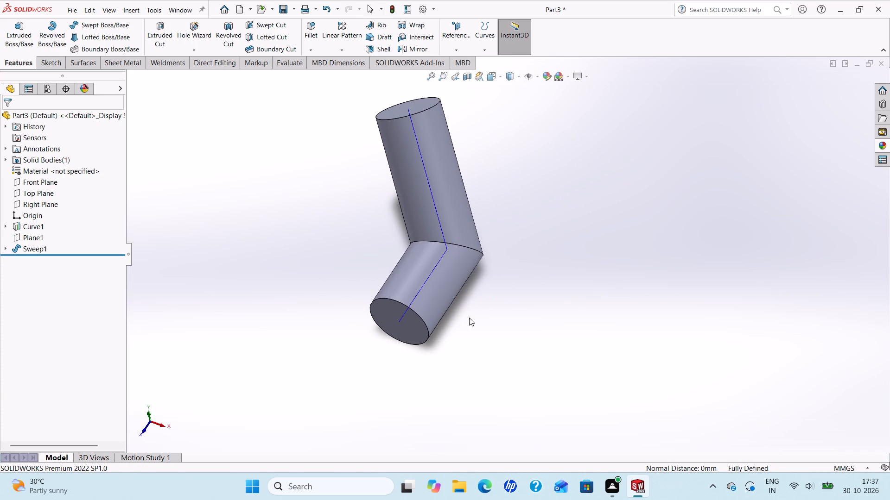
scroll(438, 255, "down", 2)
middle_click_drag(431, 247, 404, 359)
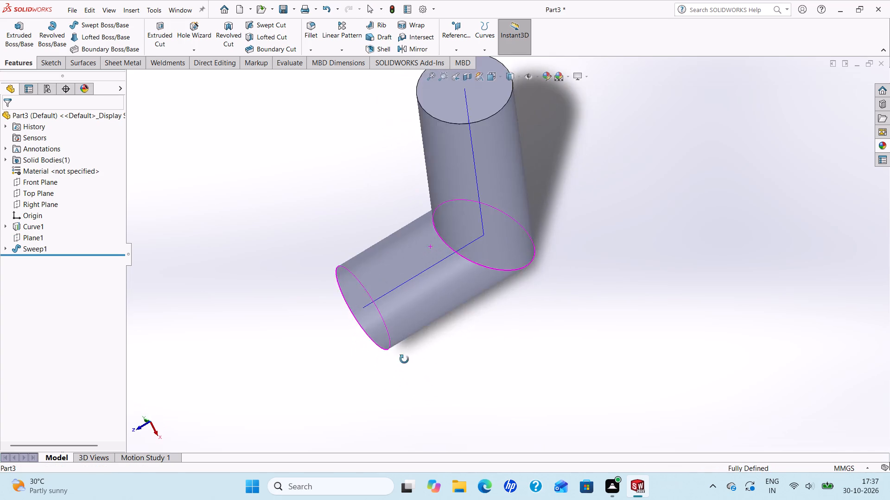
middle_click_drag(404, 359, 406, 360)
scroll(406, 360, "up", 2)
scroll(455, 237, "down", 1)
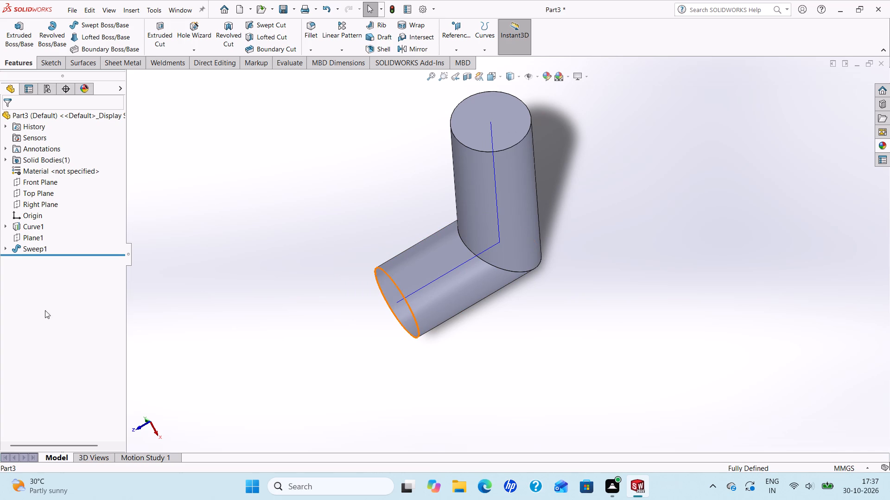
Show the reference plane Plane1.
right_click(31, 237)
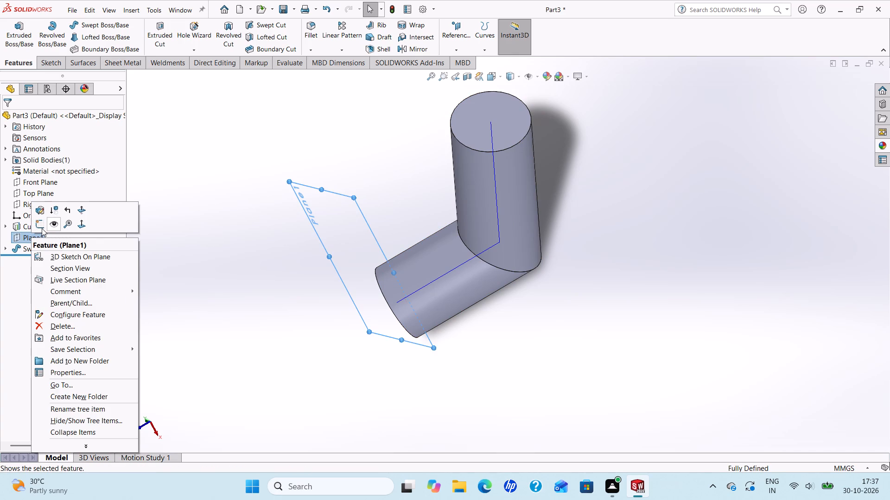
left_click(52, 226)
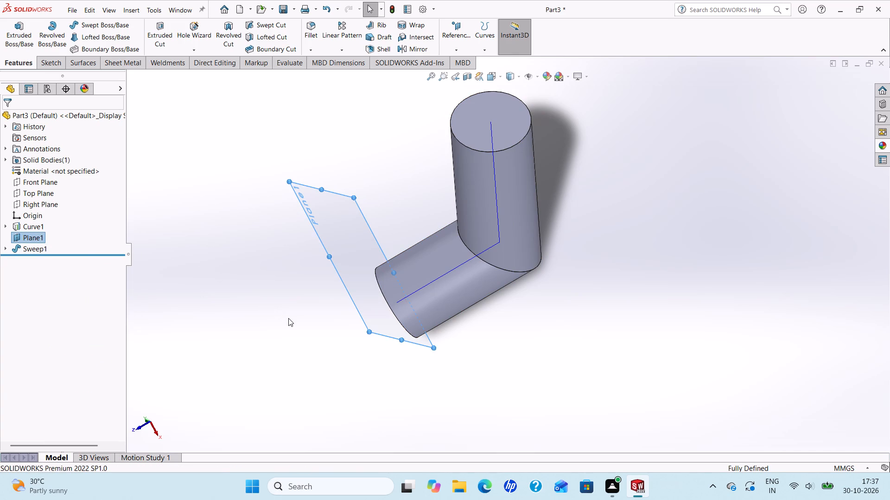
Start a sketch on Plane1 and draw a closed rectangle from lines, about 5.4 mm wide and 6.5 mm tall, above the circular end face.
left_click(322, 227)
left_click(368, 202)
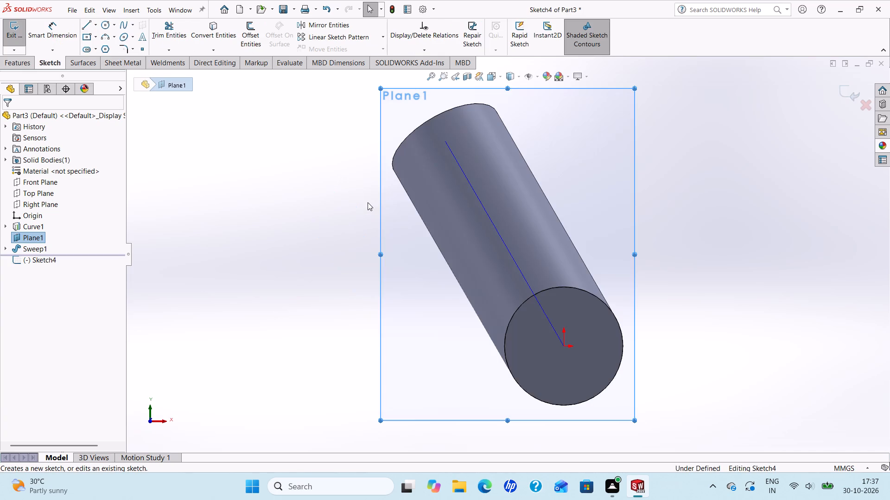
scroll(427, 231, "up", 4)
scroll(565, 241, "down", 2)
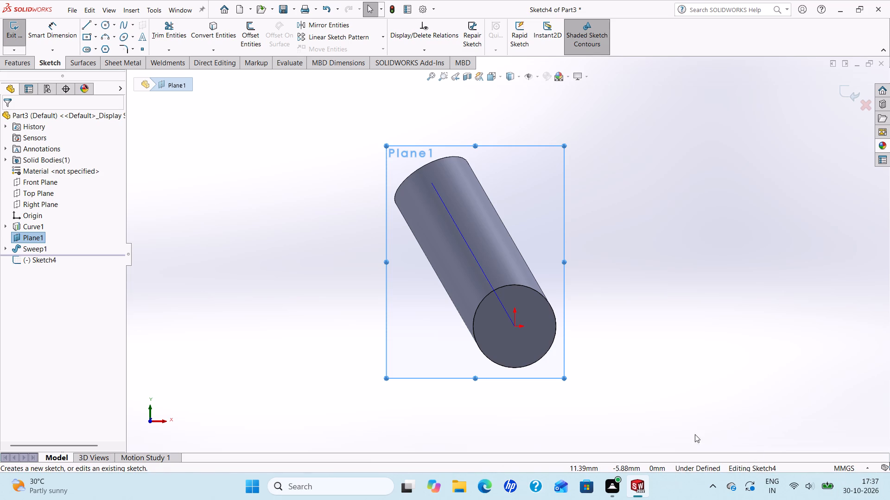
left_click(88, 20)
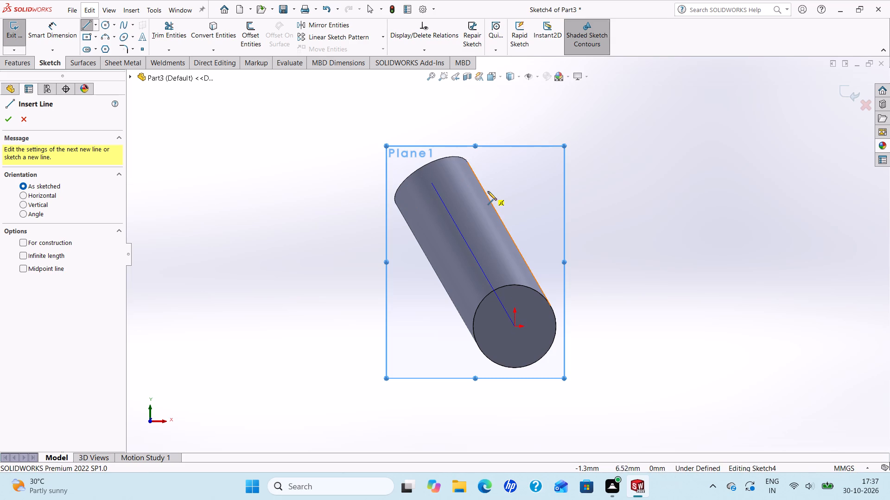
left_click(477, 154)
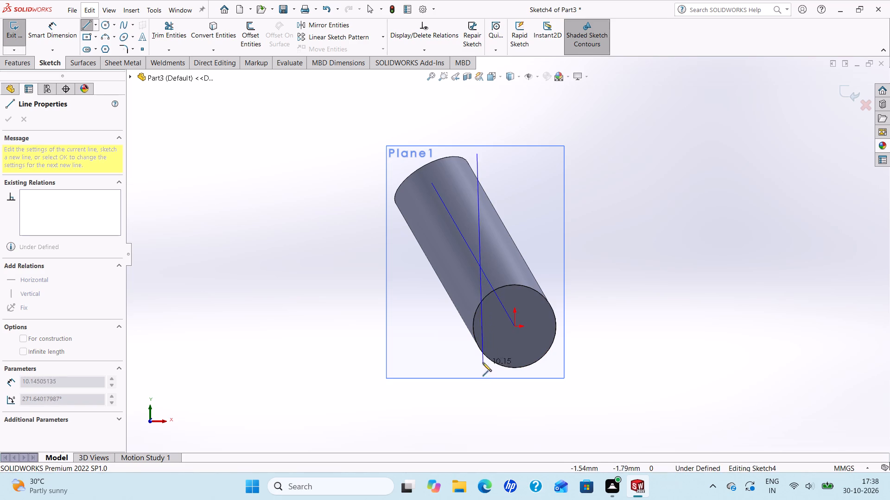
left_click(478, 282)
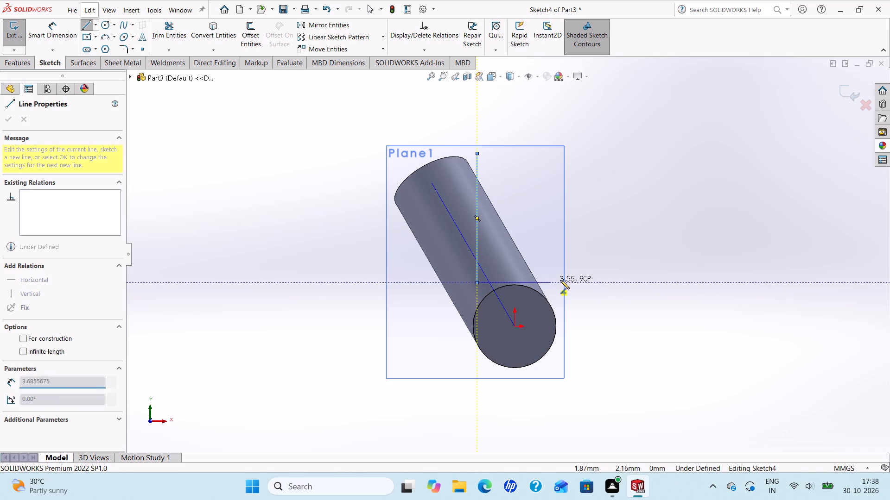
left_click(589, 280)
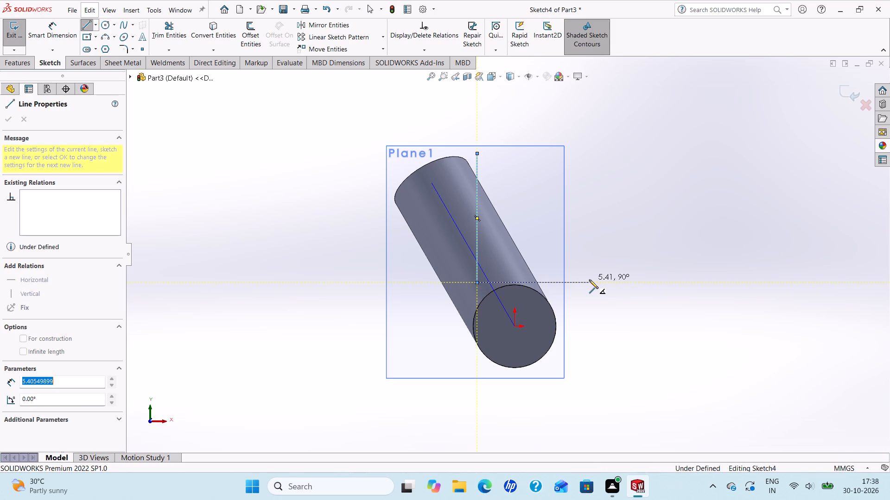
left_click(591, 147)
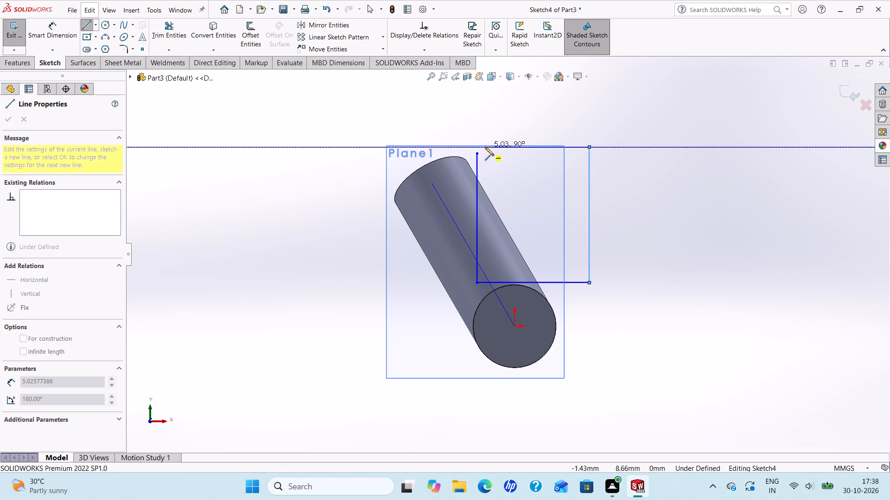
left_click(475, 146)
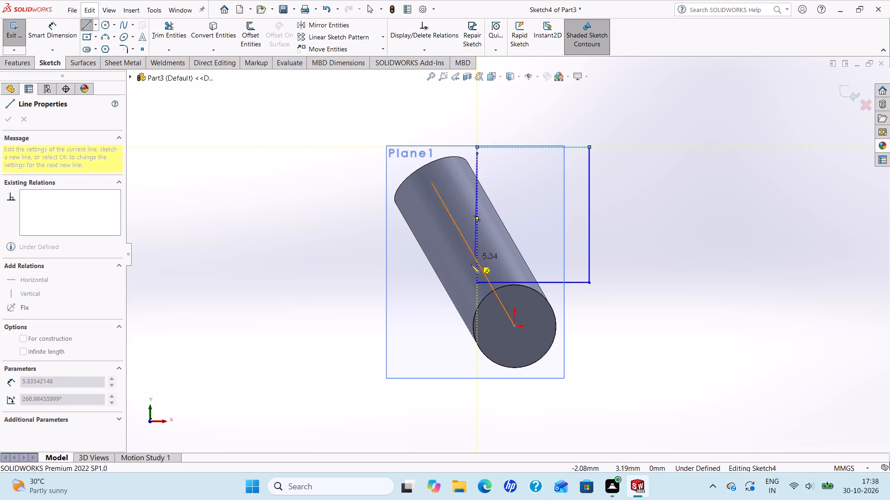
left_click(475, 281)
right_click(475, 281)
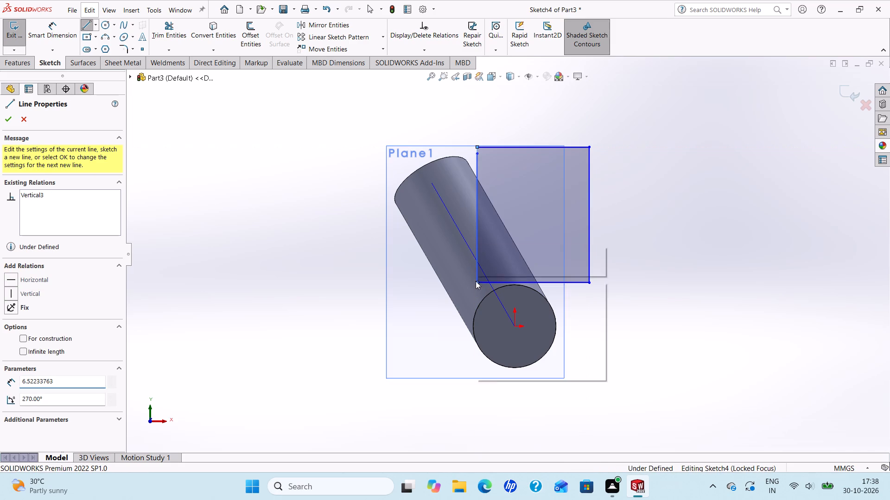
left_click(485, 284)
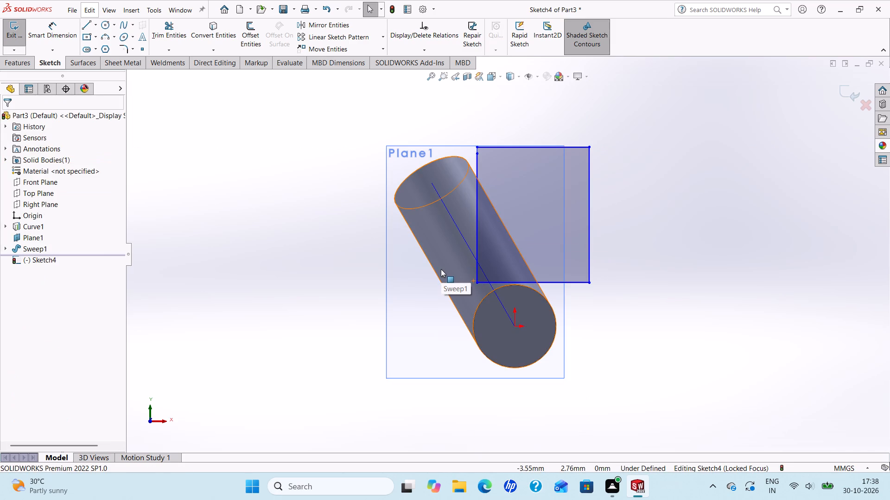
Delete the redundant shorter vertical line overlapping one side of the rectangle.
left_click(477, 156)
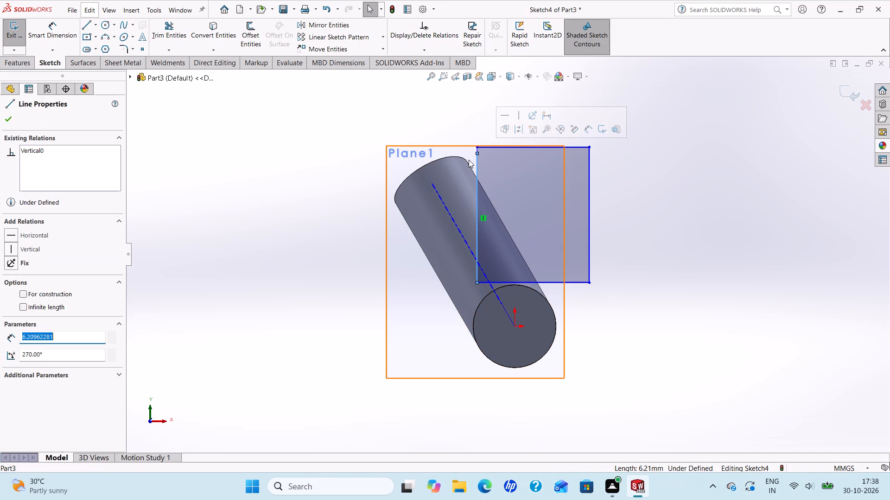
key("Delete")
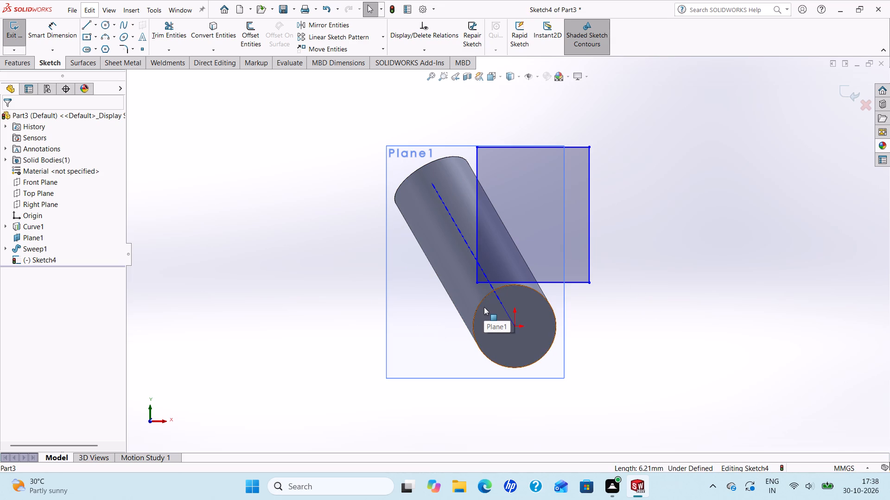
Move the rectangle's lower line down near the end face's centre, making the rectangle about 8.8 mm tall.
left_click_drag(551, 282, 551, 285)
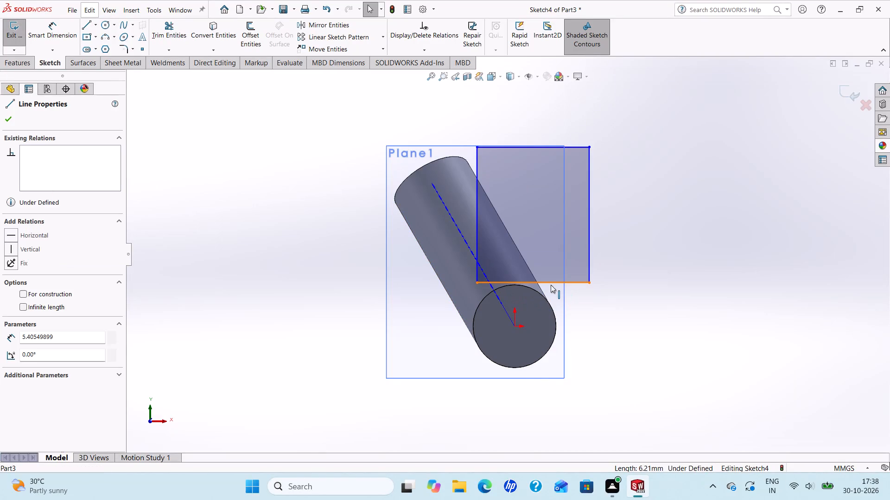
left_click_drag(551, 285, 549, 329)
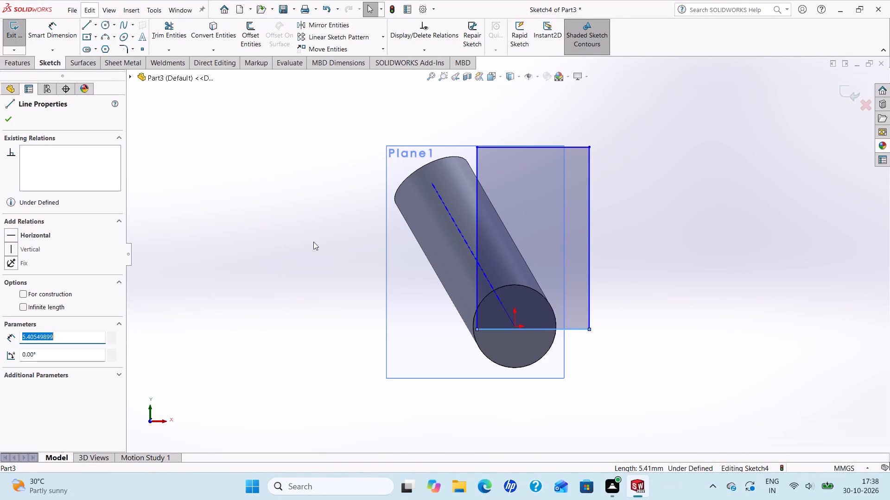
left_click(6, 116)
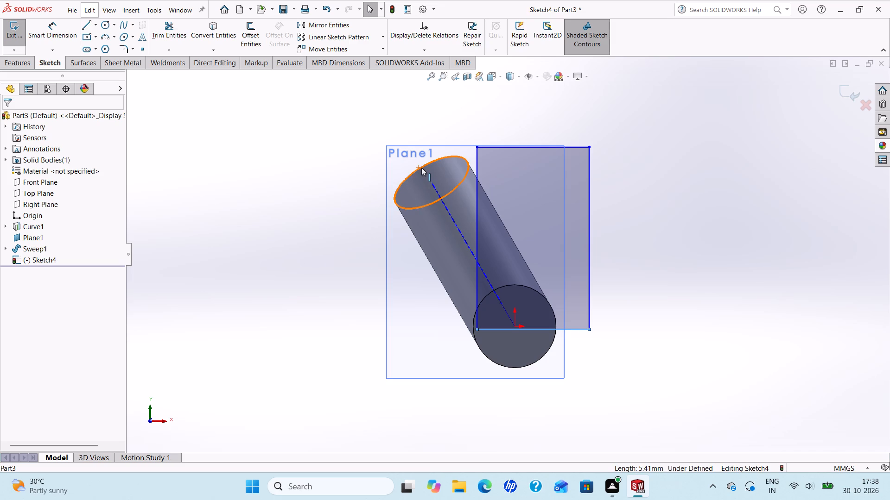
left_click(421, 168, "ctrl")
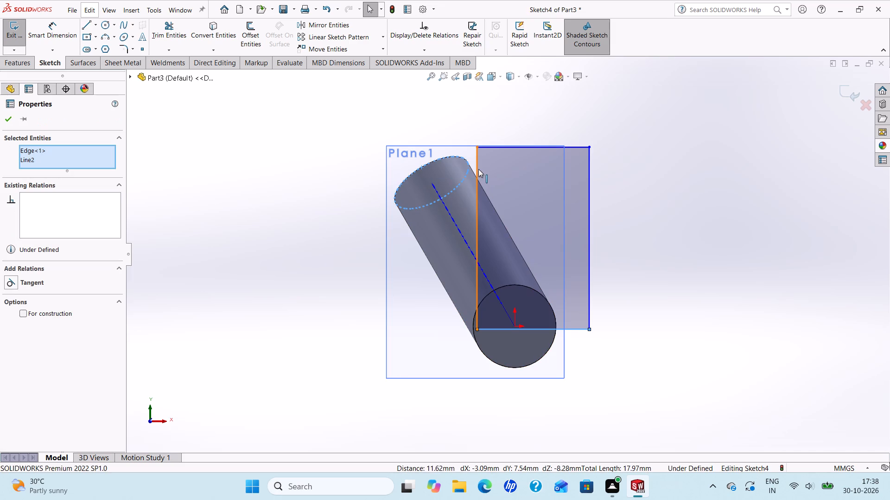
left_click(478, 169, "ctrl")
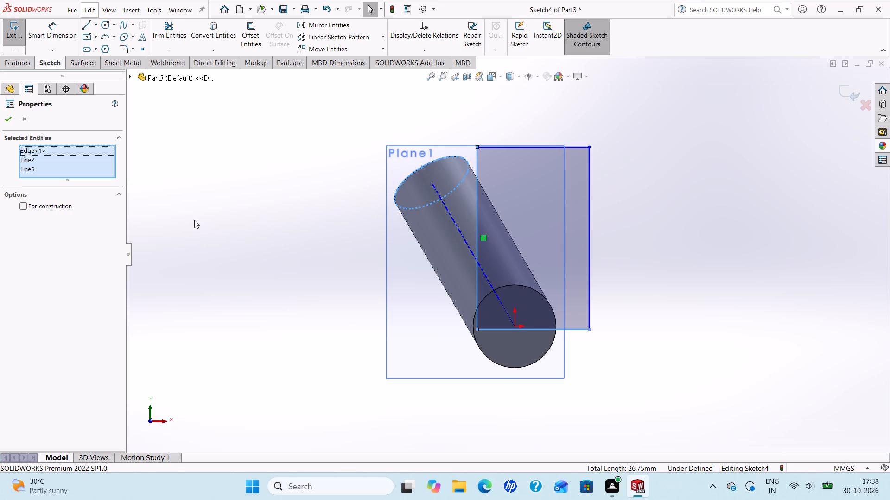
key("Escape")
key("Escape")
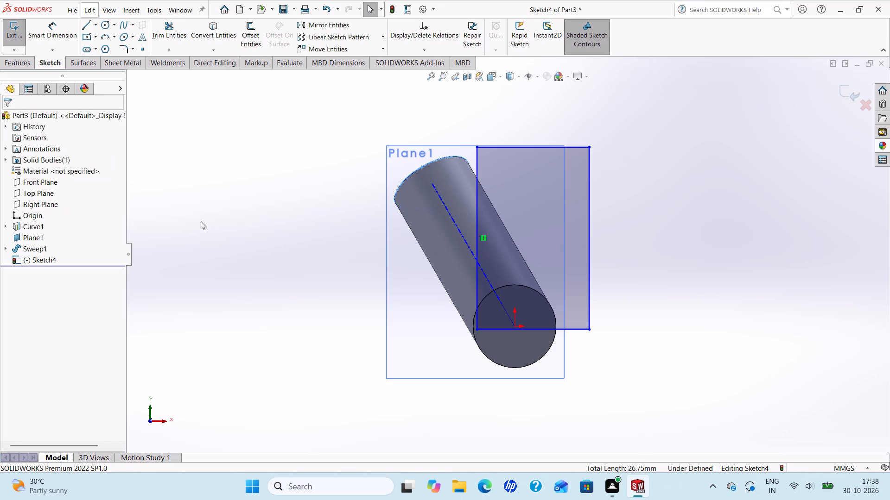
Add a Tangent relation between the rectangle's long side and the circular edge of the swept body's end face.
scroll(393, 213, "down", 1)
middle_click_drag(393, 213, 407, 283)
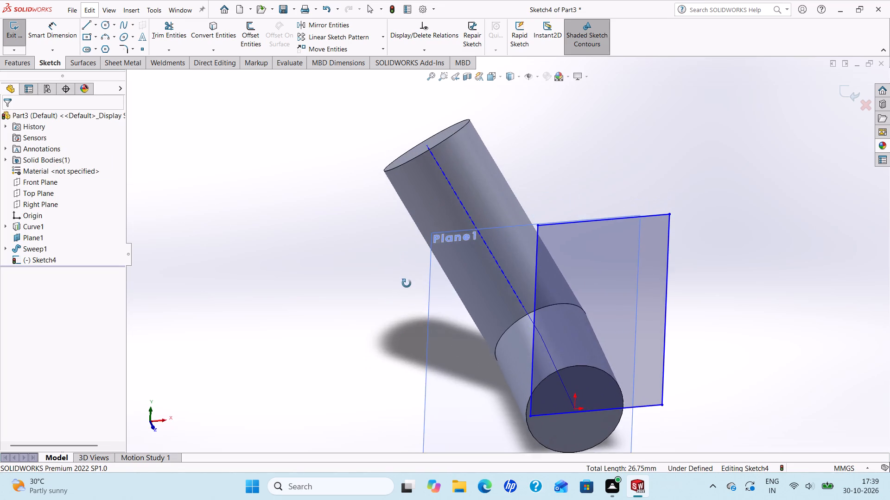
middle_click_drag(407, 283, 259, 373)
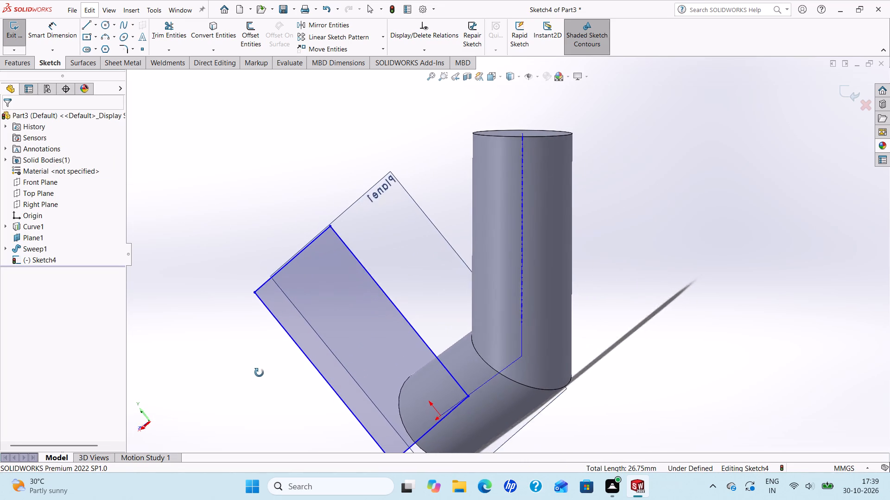
middle_click_drag(259, 373, 254, 376)
scroll(291, 355, "up", 2)
scroll(417, 288, "down", 2)
scroll(400, 287, "up", 1)
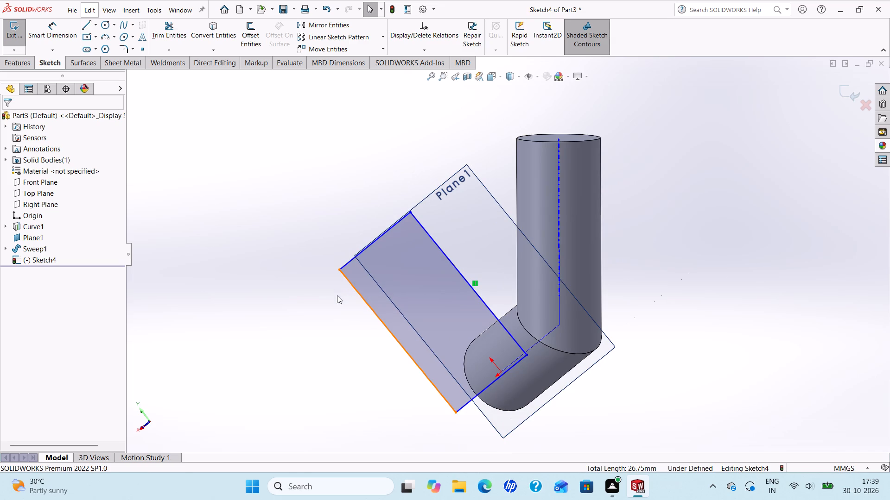
middle_click(345, 310, "ctrl")
scroll(347, 309, "up", 1, "ctrl")
key("Escape")
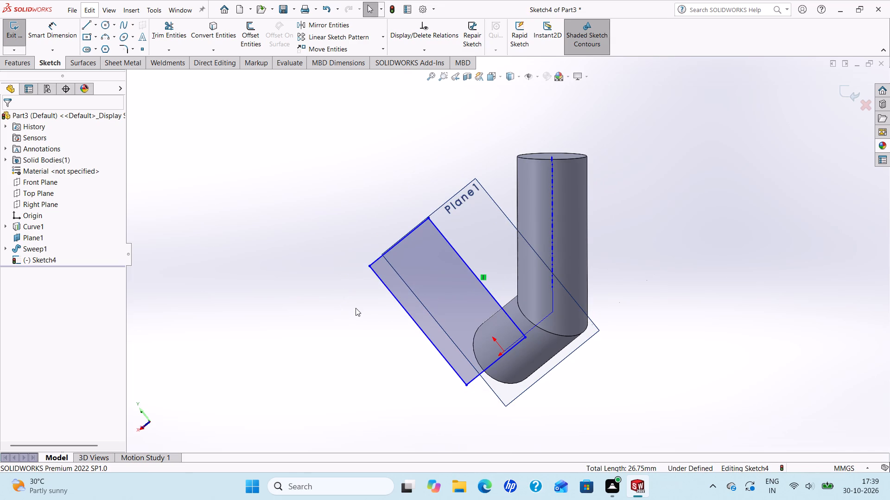
middle_click_drag(371, 317, 475, 194)
scroll(536, 292, "down", 2)
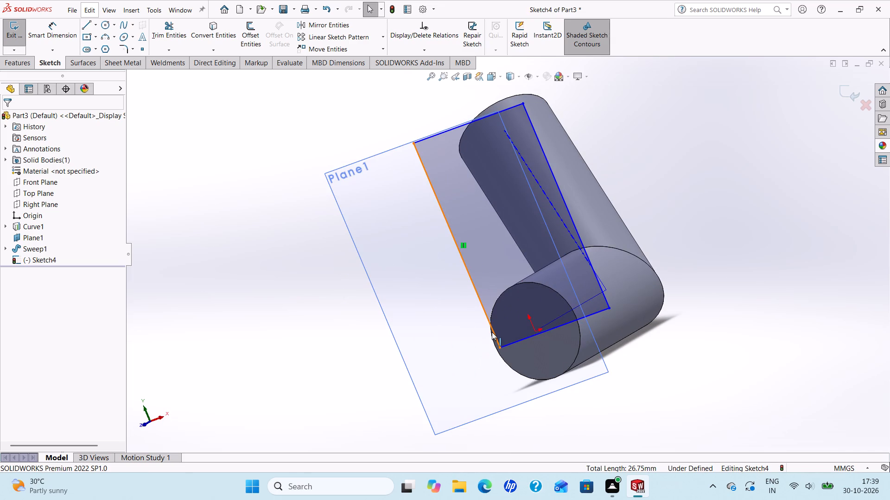
left_click(486, 317, "ctrl")
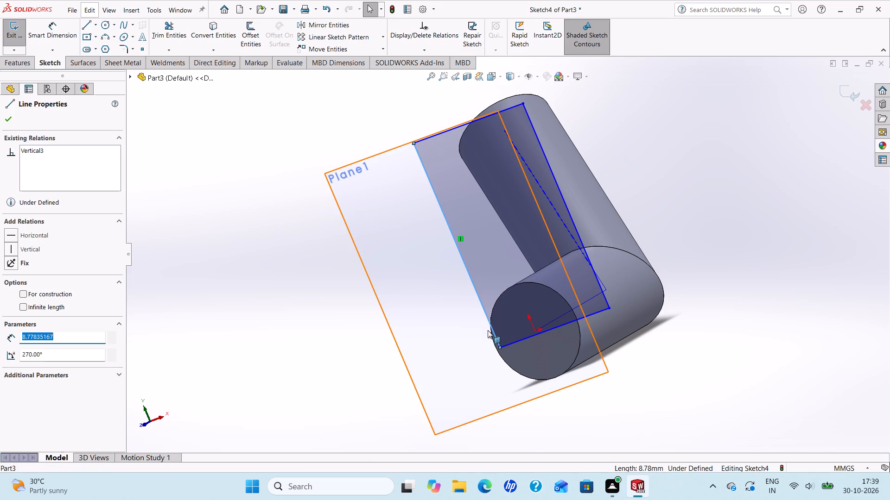
left_click(492, 341, "ctrl")
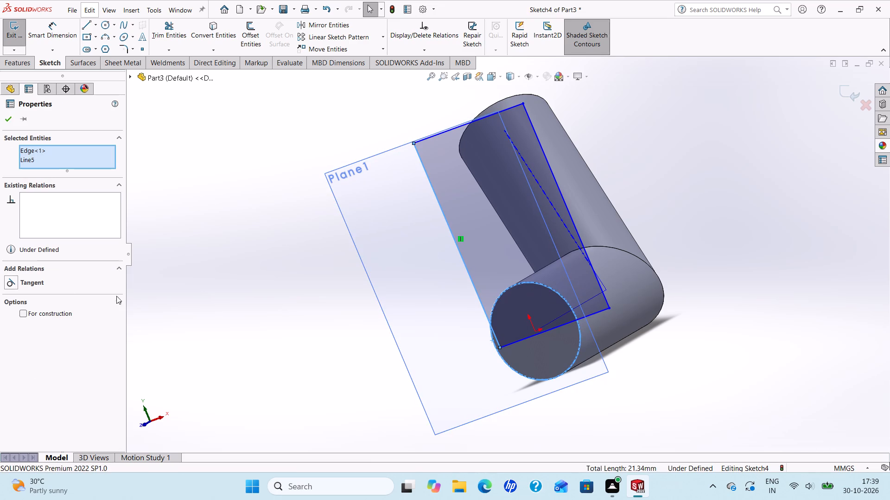
left_click(11, 283)
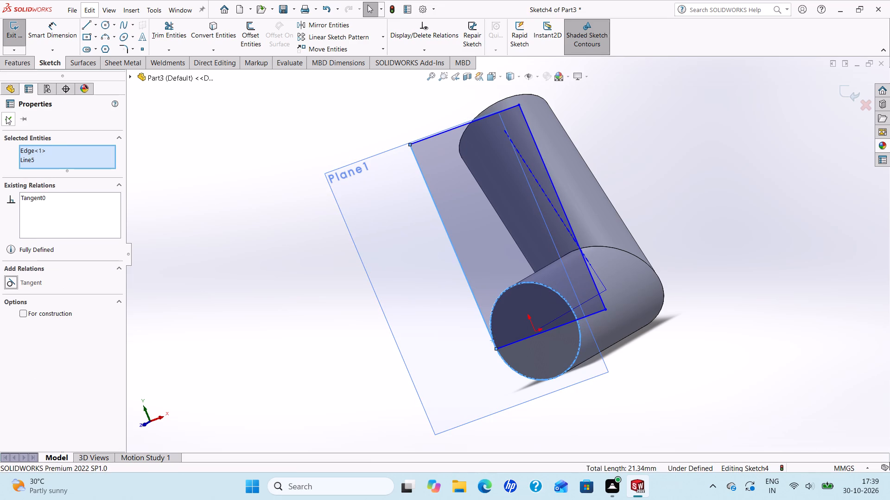
left_click(6, 116)
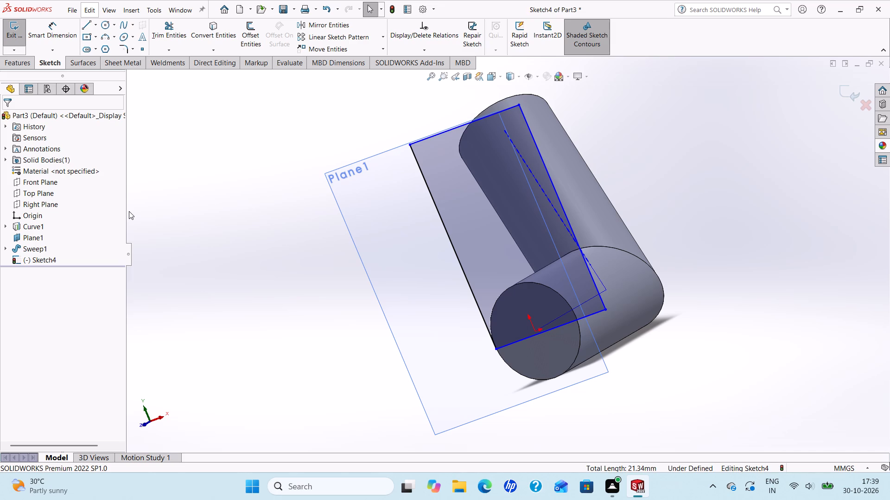
Dimension the distance between the rectangle's two long sides as 5 mm.
left_click(47, 28)
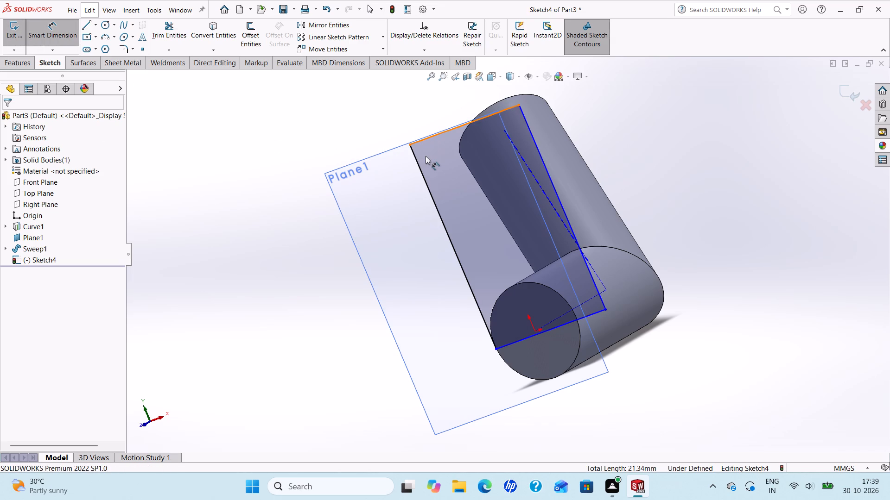
scroll(428, 162, "up", 2)
left_click(459, 225)
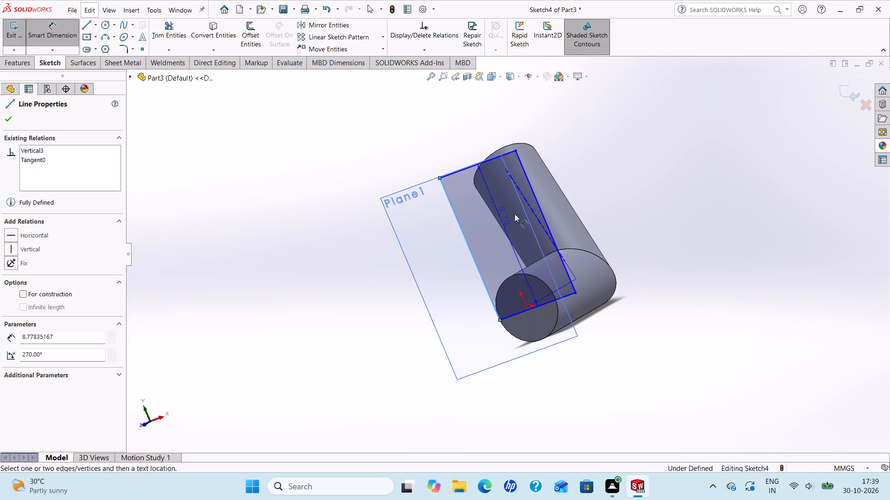
left_click(535, 200)
left_click(490, 137)
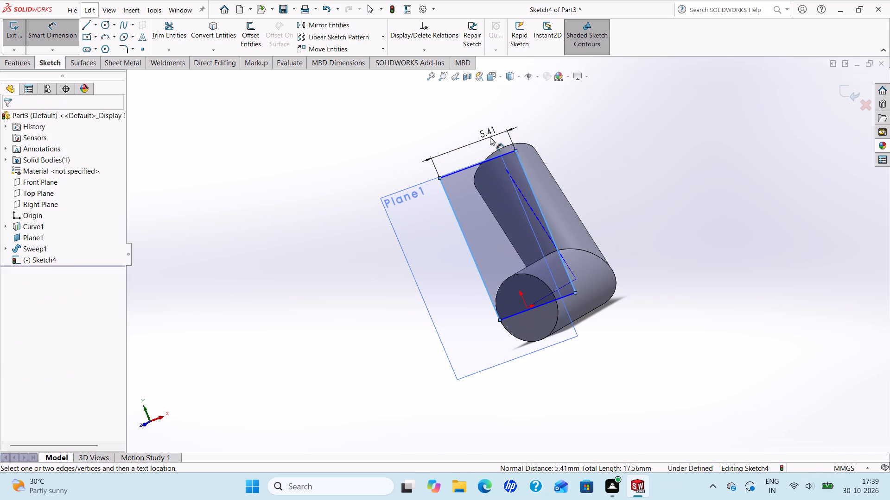
key("5")
key("Return")
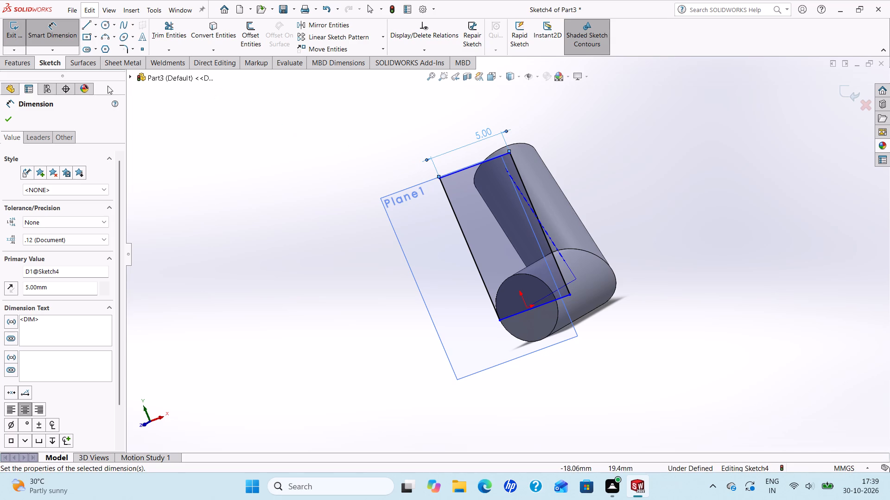
left_click(7, 121)
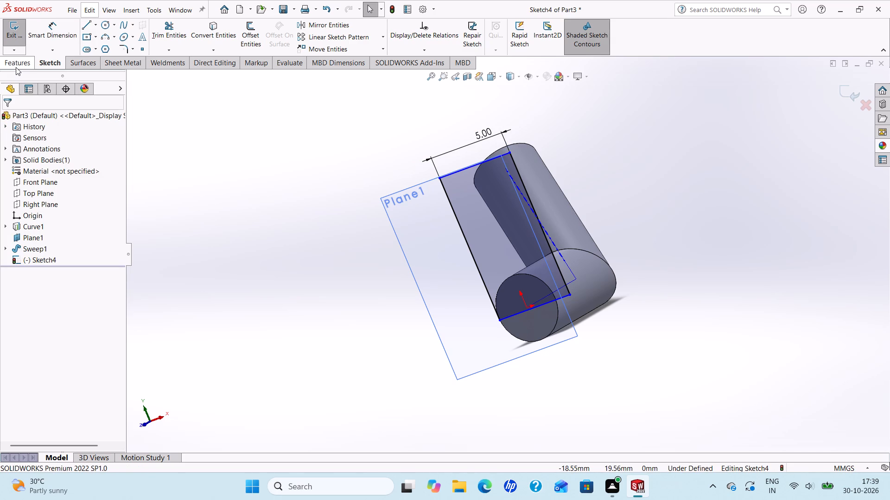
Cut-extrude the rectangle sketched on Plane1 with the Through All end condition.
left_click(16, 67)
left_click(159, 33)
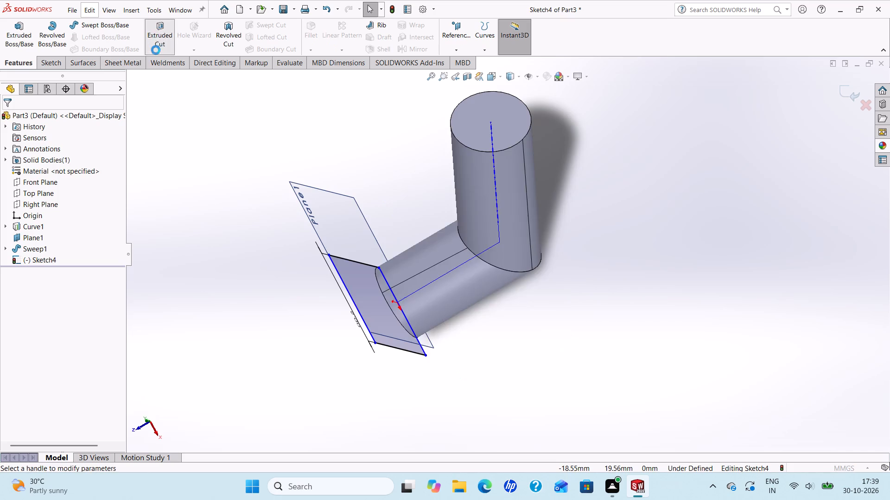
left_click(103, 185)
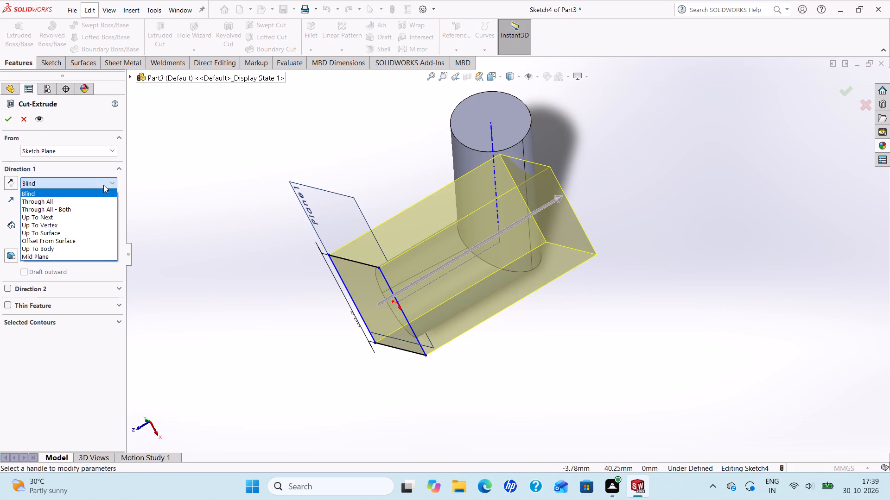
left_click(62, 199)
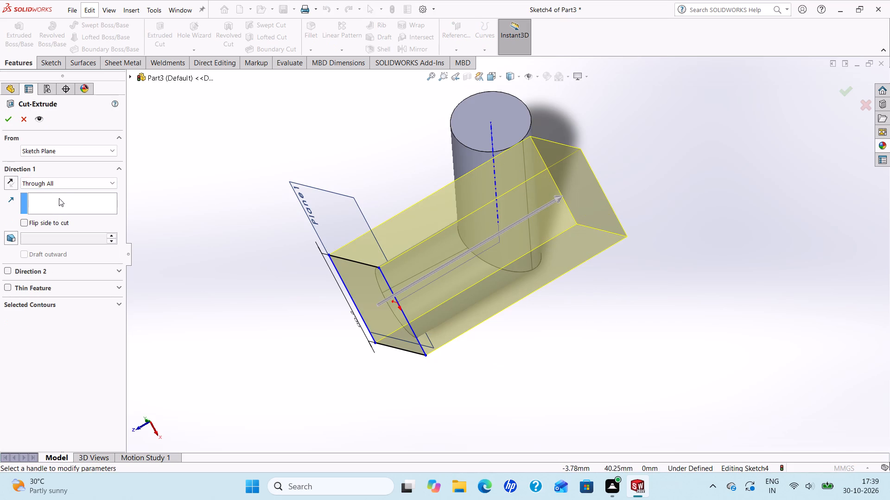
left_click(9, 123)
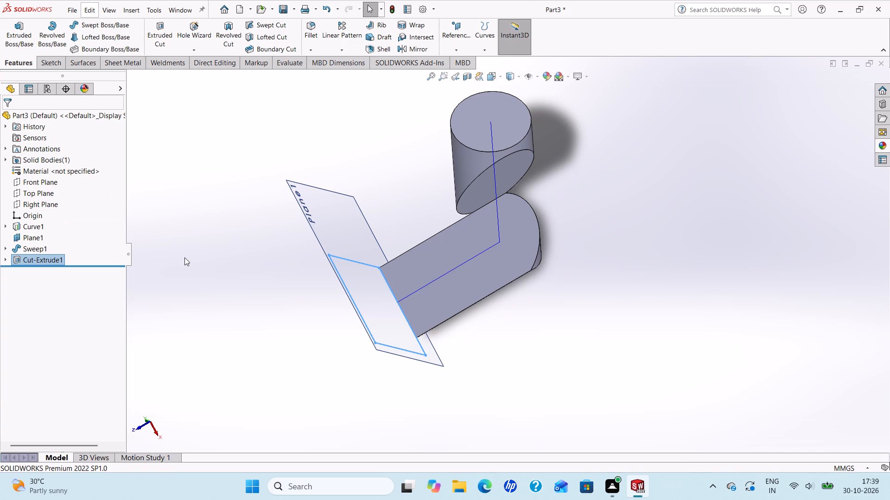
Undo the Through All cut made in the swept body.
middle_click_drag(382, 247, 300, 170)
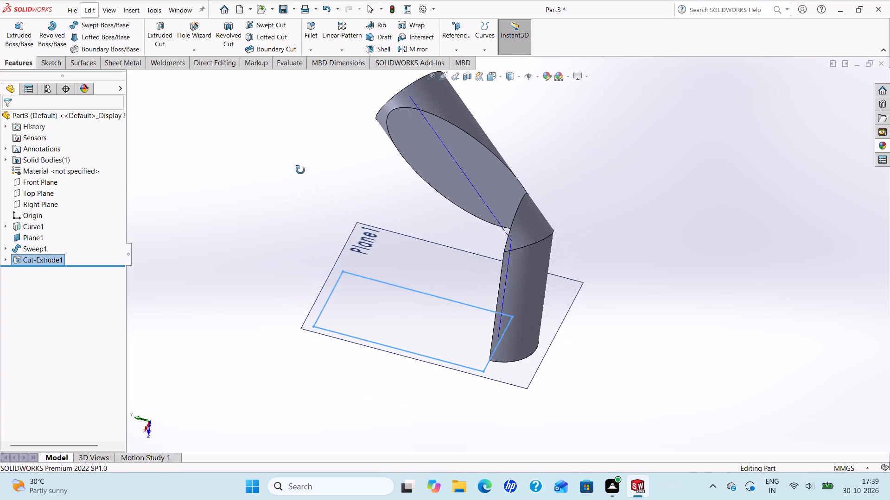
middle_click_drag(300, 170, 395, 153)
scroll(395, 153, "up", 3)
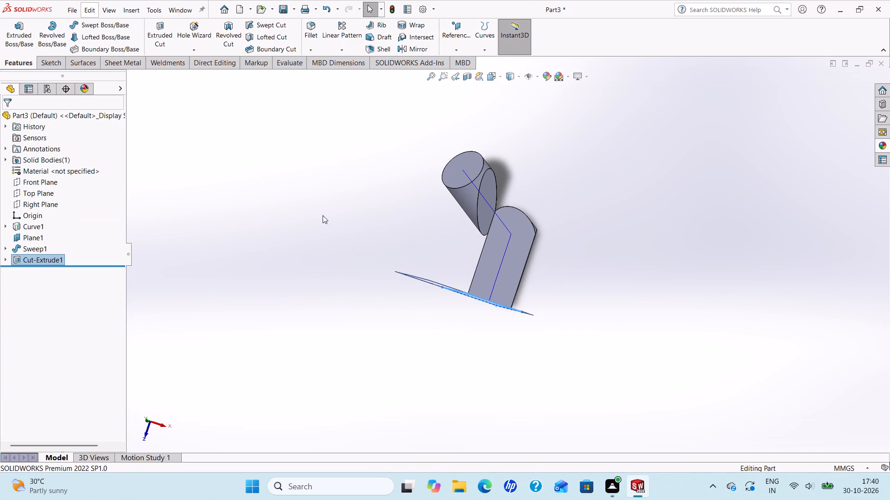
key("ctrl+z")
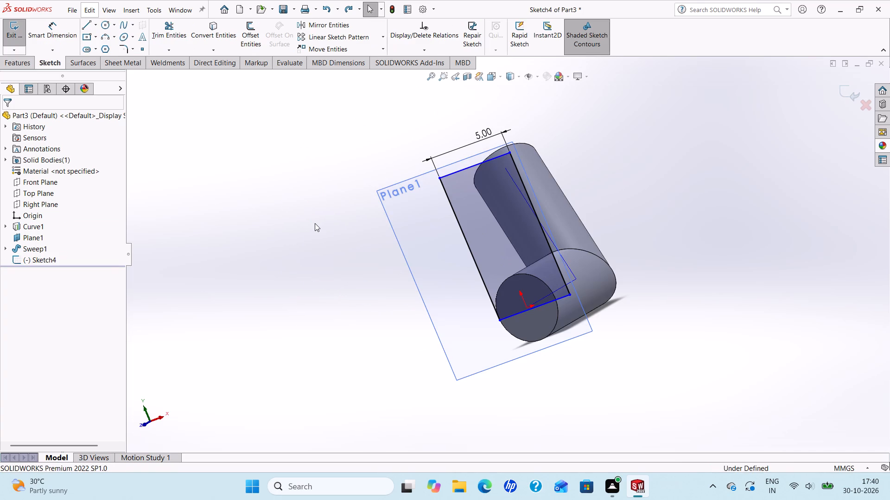
Undo the rectangle sketch on Plane1 and the sweep, going back to the circle profile and the bent path curve.
key("ctrl+z")
key("ctrl+z")
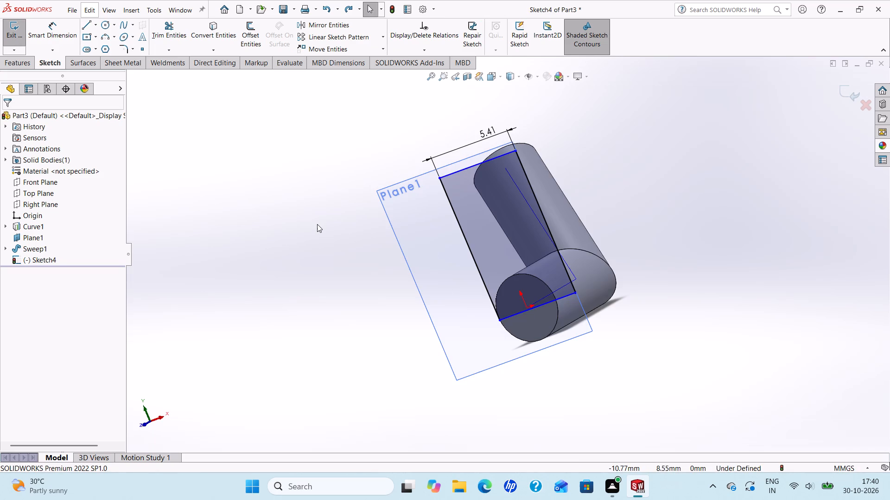
key("ctrl+z")
key("ctrl+z")
key("ctrl+z")
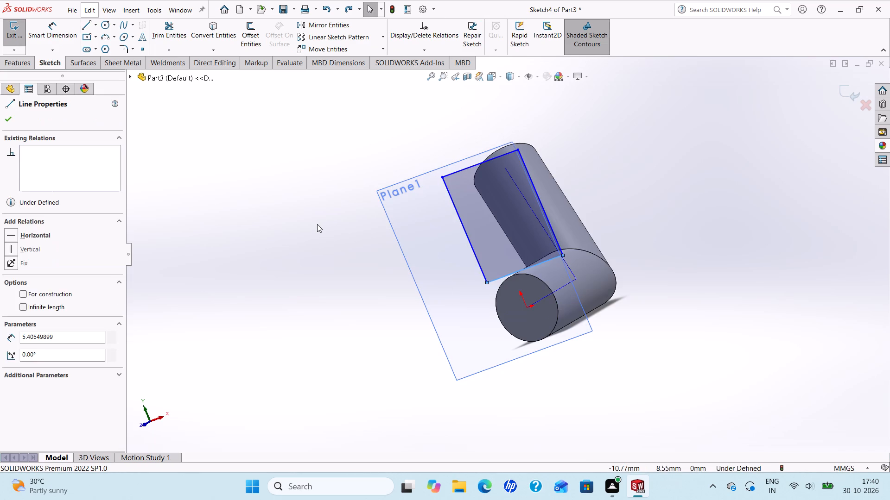
key("ctrl+z")
key("ctrl+z")
key("ctrl+z")
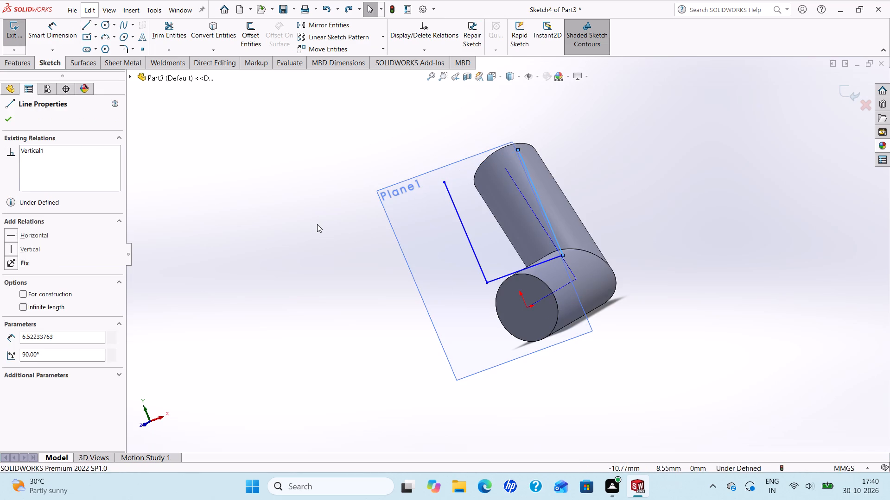
key("ctrl+z")
key("ctrl+z")
key("ctrl+z")
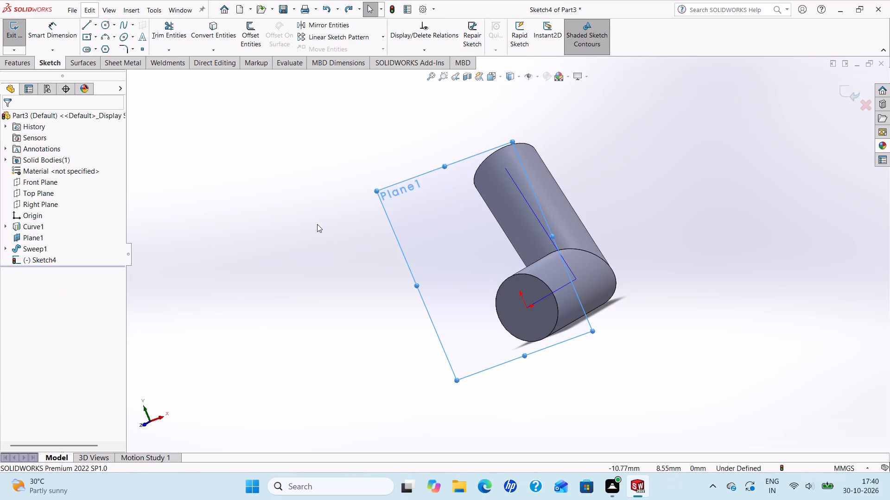
key("ctrl+z")
key("ctrl+z")
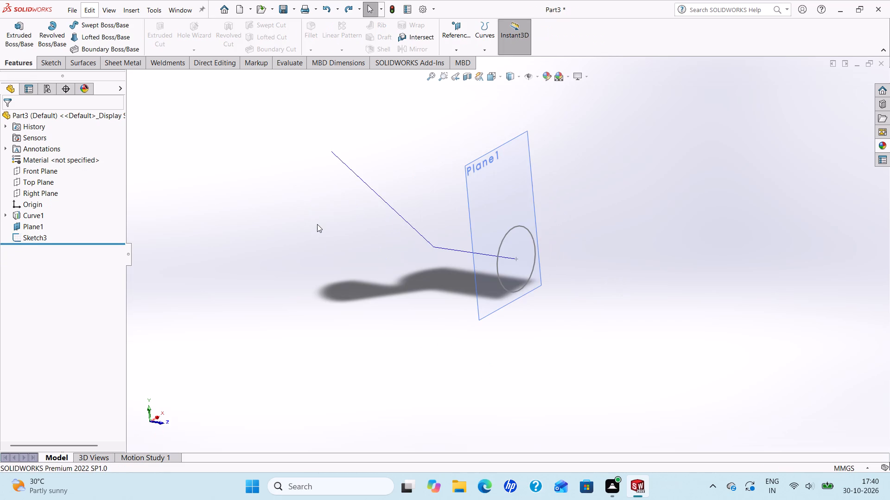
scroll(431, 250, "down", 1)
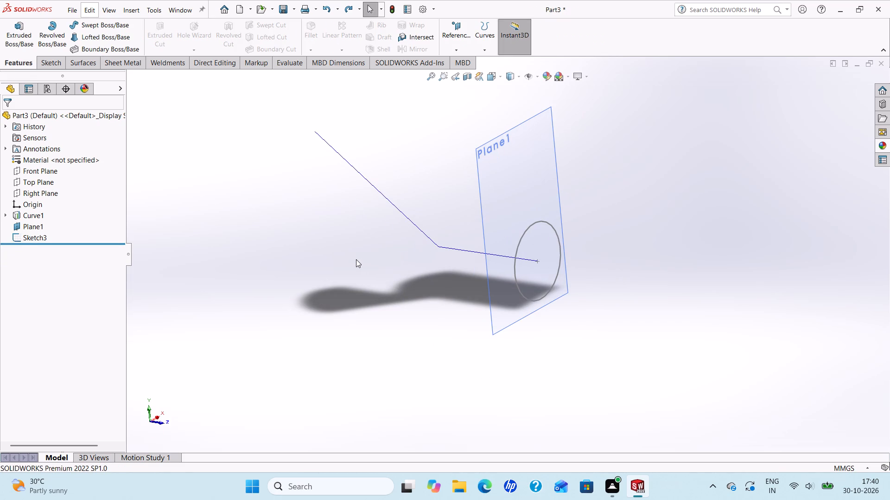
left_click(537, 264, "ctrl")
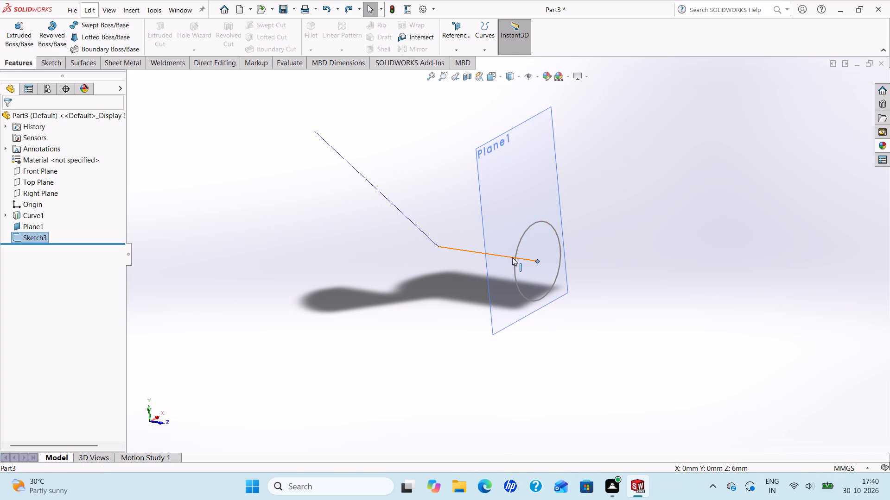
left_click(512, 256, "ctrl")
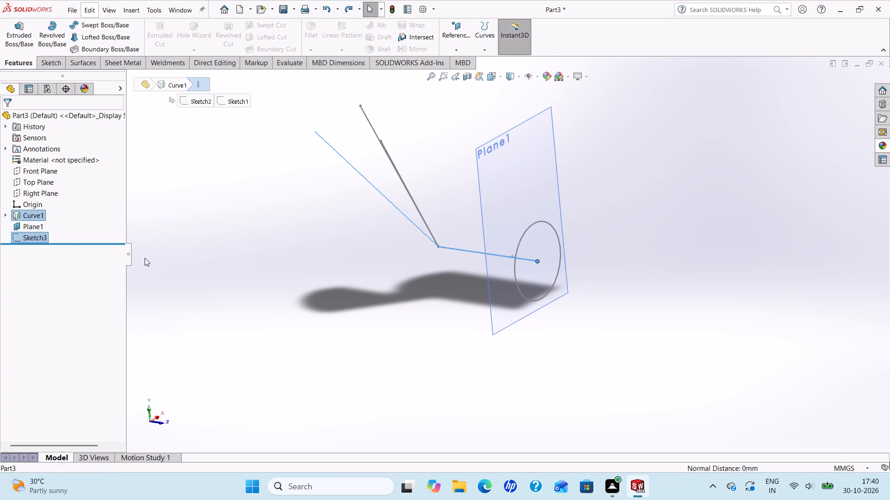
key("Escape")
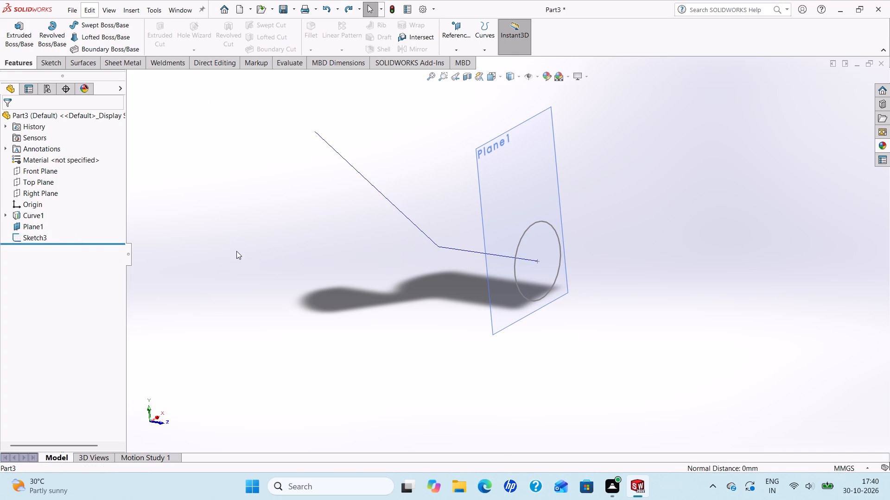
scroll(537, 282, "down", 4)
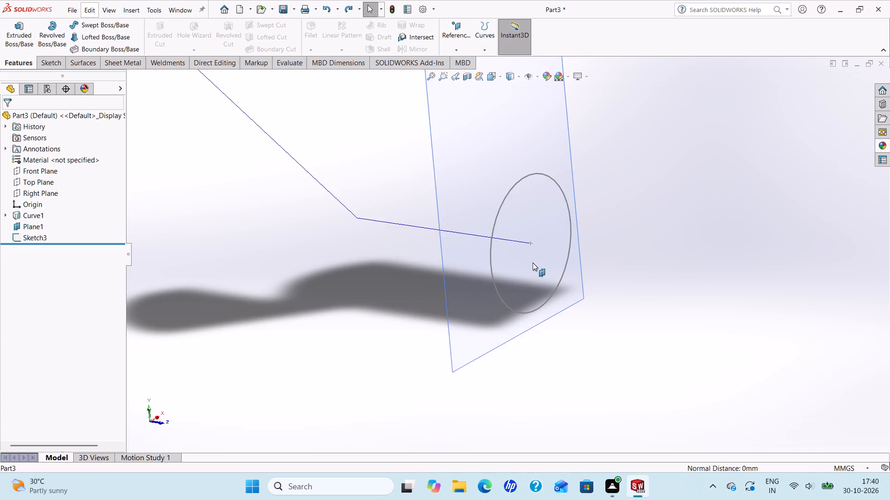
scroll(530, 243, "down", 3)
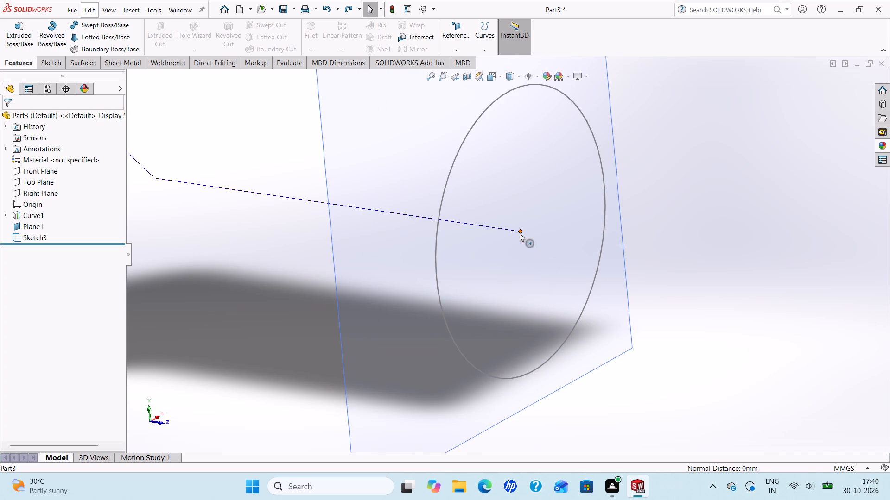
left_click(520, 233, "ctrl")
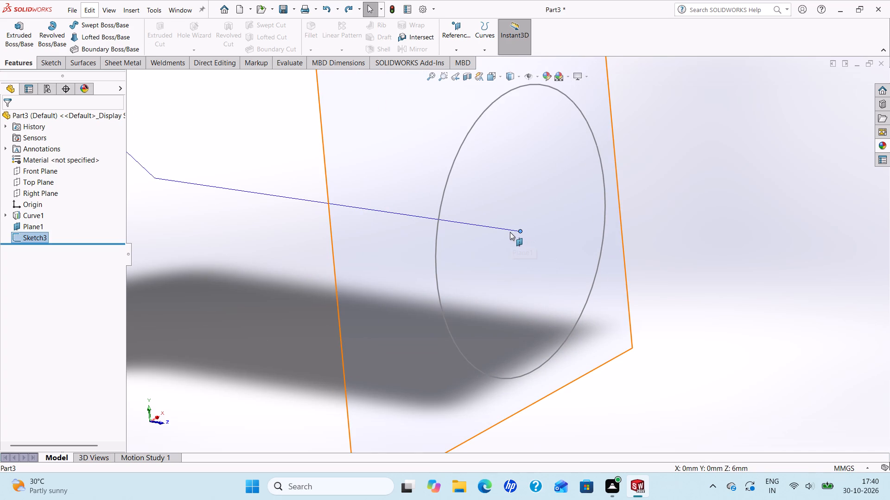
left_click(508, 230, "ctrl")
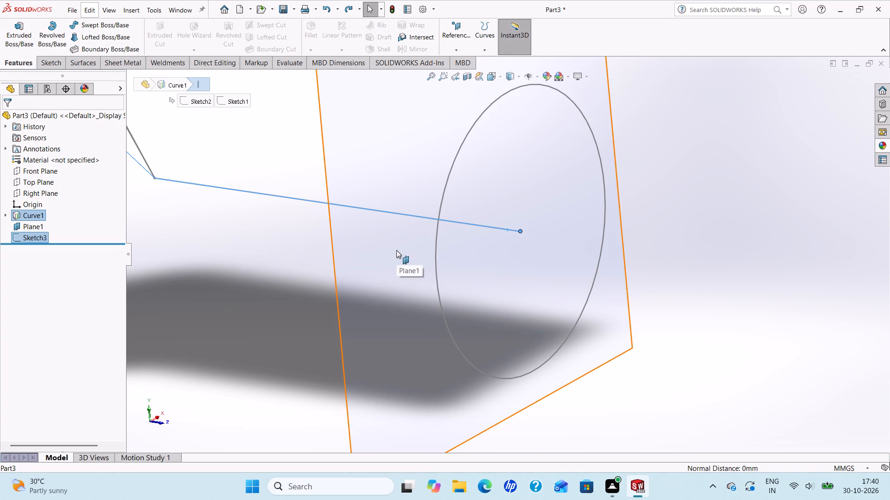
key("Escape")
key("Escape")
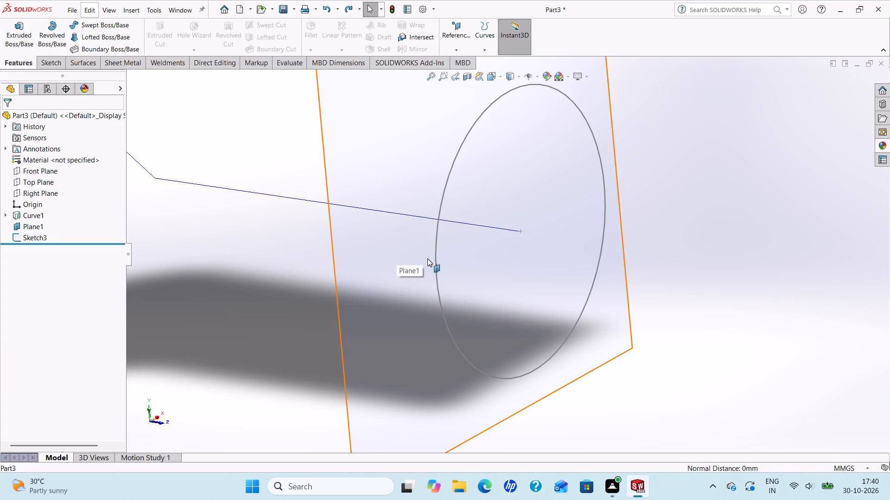
Undo once more to return to editing the 4 mm circle profile sketch on Plane1.
scroll(440, 261, "up", 5)
key("ctrl+z")
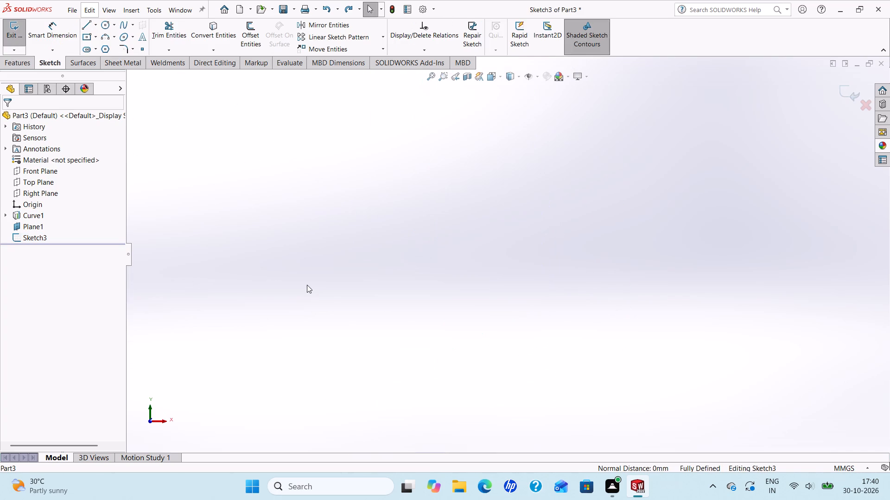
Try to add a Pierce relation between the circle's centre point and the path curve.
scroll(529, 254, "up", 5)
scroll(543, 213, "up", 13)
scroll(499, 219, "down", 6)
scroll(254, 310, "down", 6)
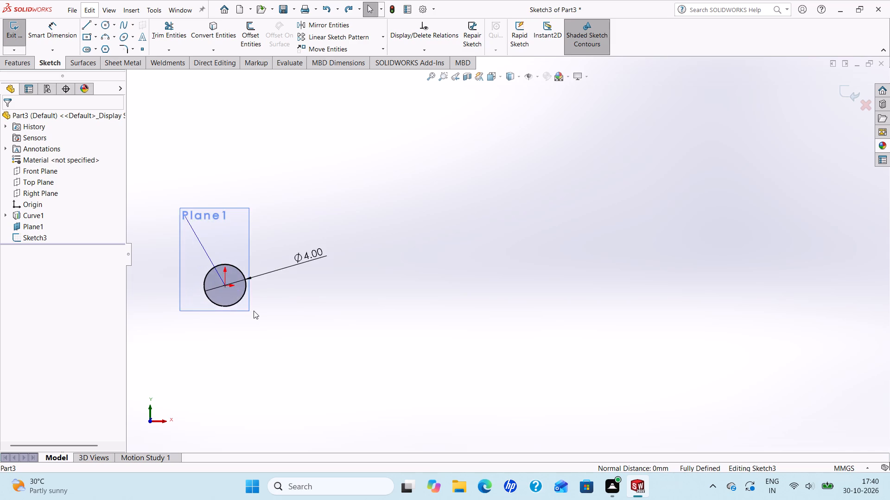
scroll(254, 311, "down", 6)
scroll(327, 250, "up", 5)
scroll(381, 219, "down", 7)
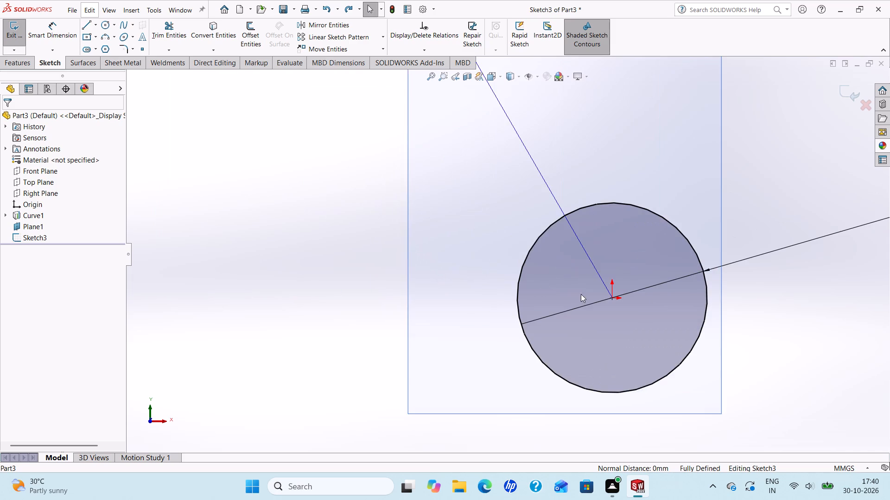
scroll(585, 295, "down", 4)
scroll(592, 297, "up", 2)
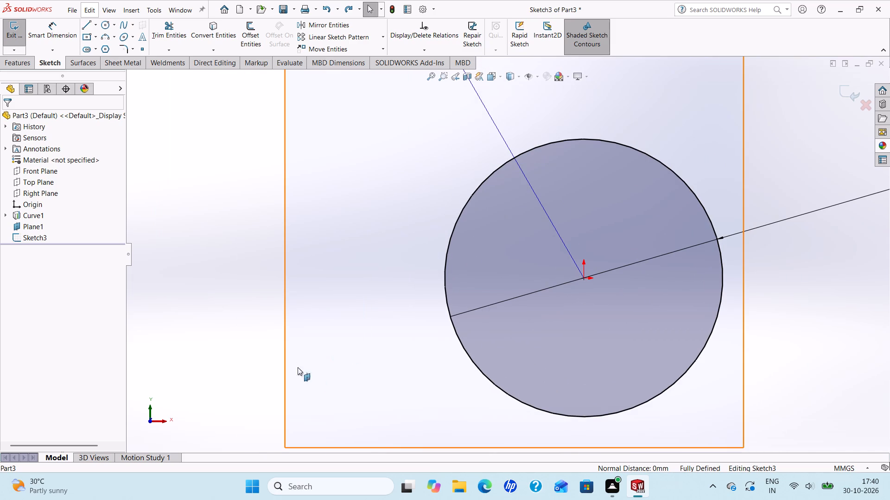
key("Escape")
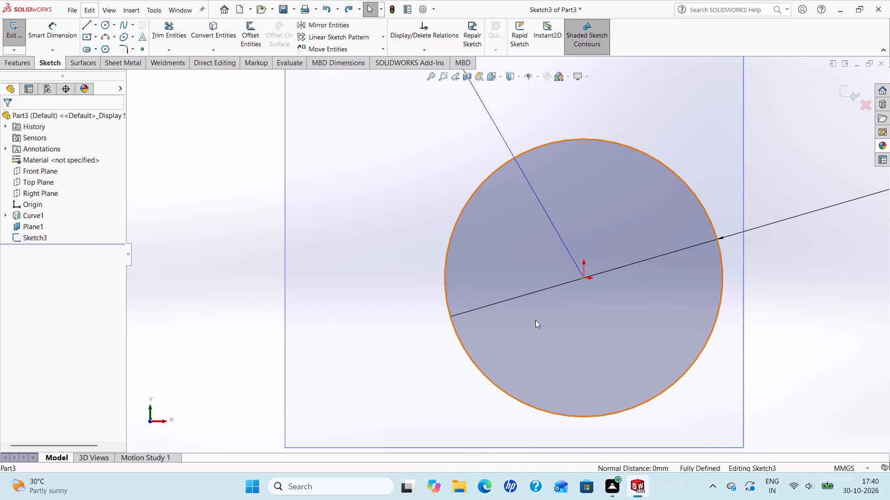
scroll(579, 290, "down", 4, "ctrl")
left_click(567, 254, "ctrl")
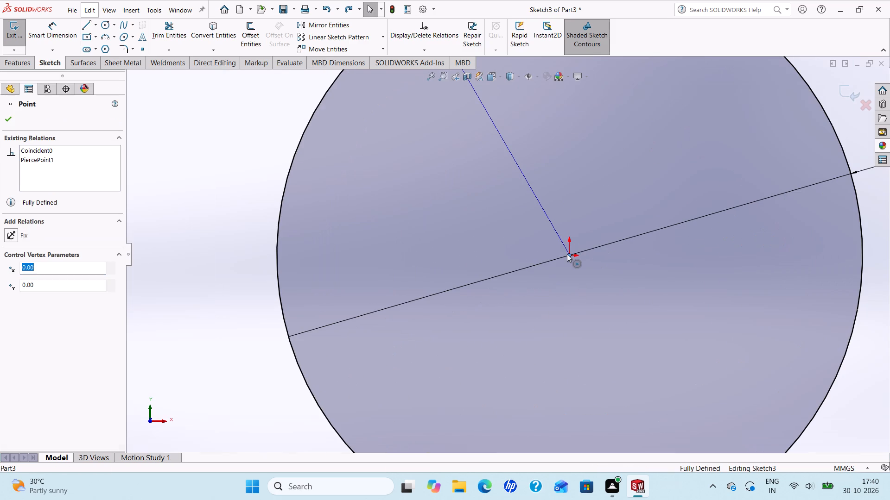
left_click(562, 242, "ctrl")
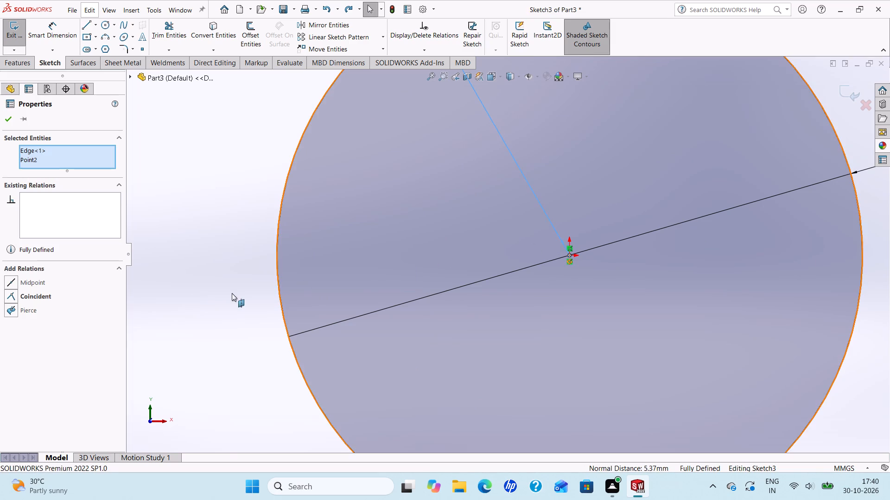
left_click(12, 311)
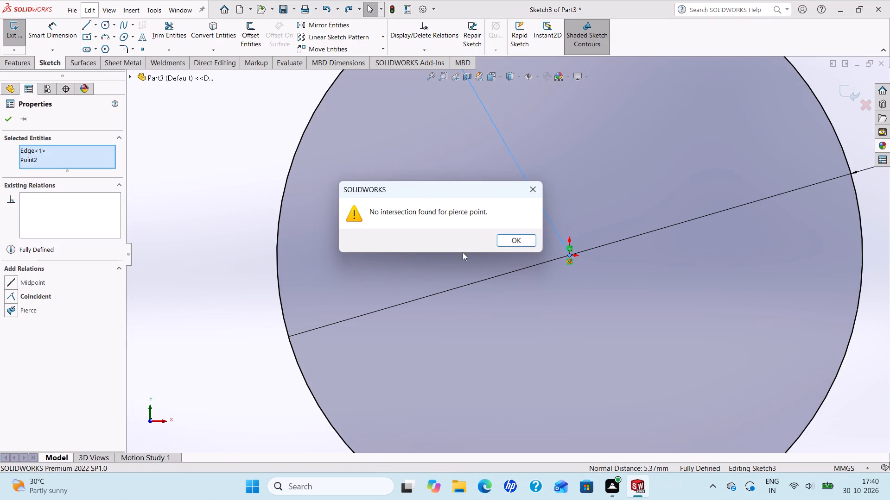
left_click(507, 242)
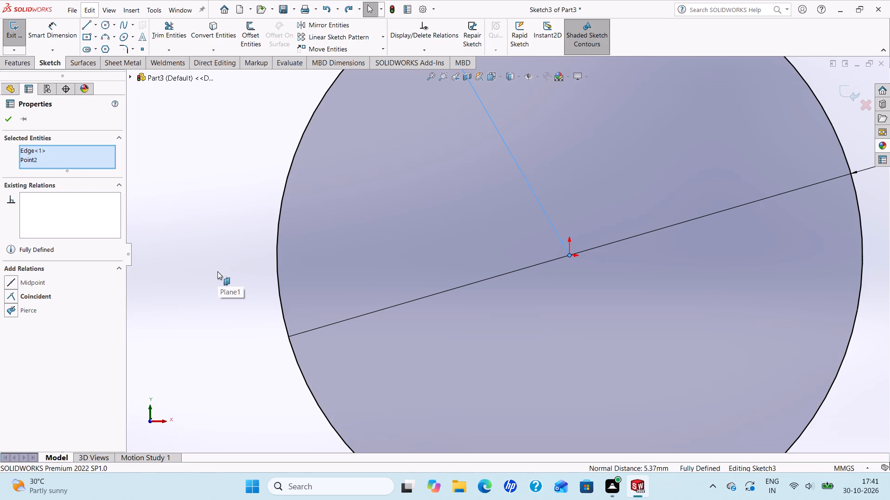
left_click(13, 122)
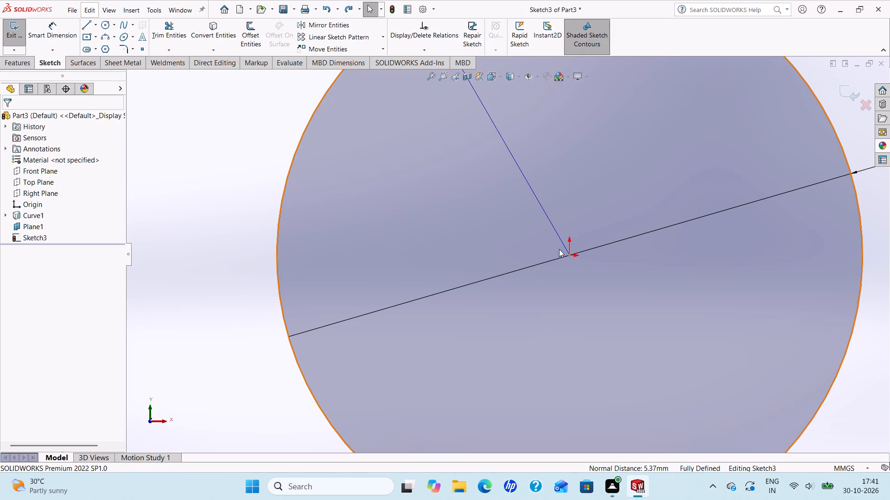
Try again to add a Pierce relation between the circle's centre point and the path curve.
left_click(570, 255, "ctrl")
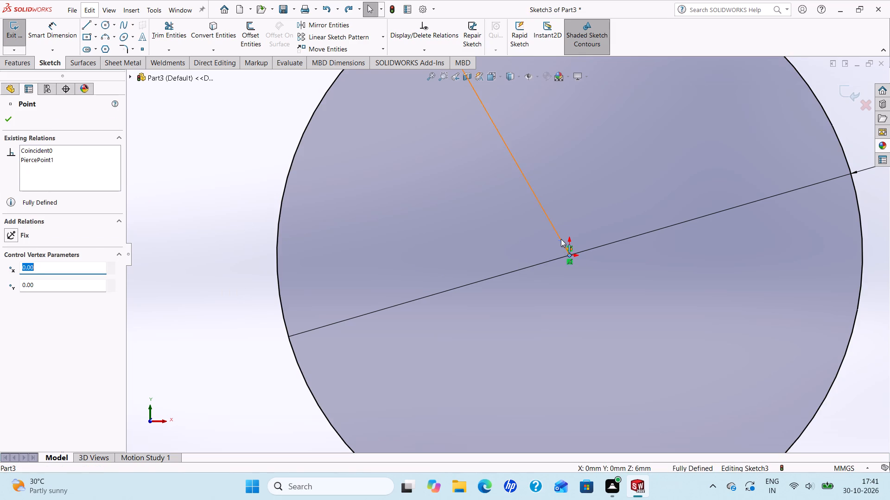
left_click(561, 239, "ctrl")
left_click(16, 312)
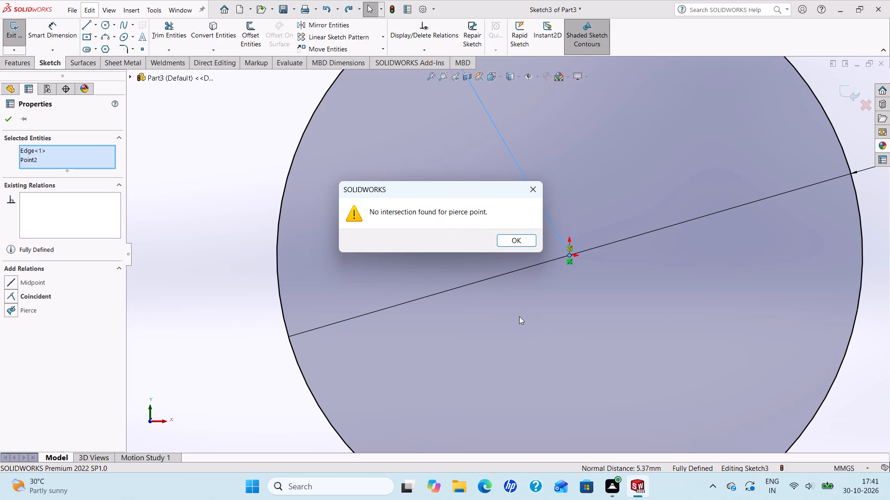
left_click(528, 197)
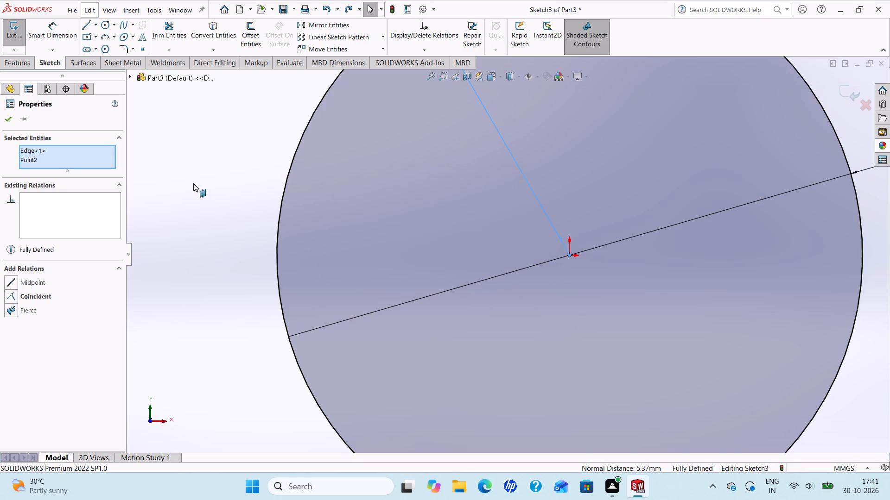
Sweep the 4 mm circle profile on Plane1 along the bent path curve to form the solid arm body.
left_click(4, 123)
scroll(445, 340, "up", 5)
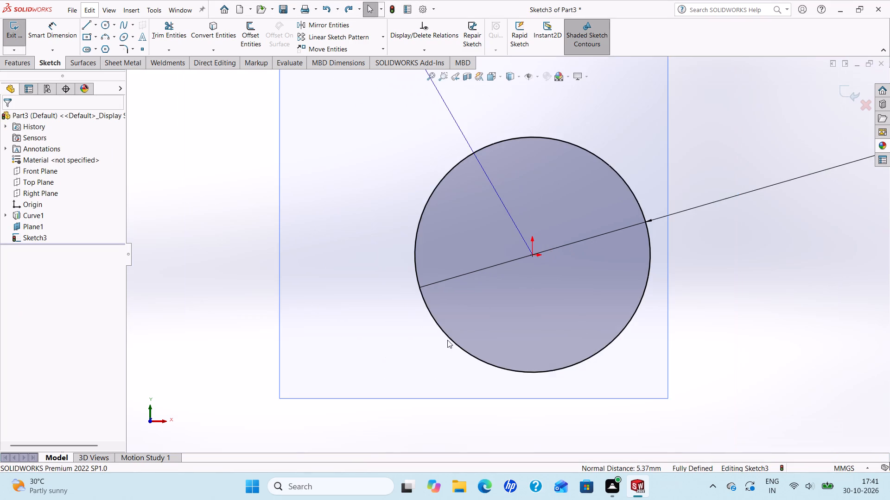
scroll(553, 300, "down", 1)
scroll(553, 300, "up", 6)
scroll(565, 217, "down", 3)
scroll(567, 197, "up", 2)
scroll(567, 197, "down", 2)
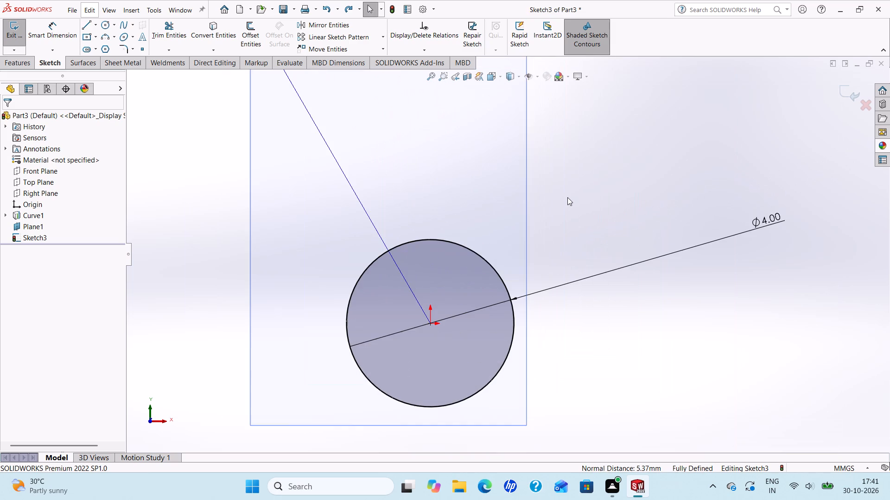
scroll(564, 207, "up", 2)
middle_click_drag(562, 212, 527, 225)
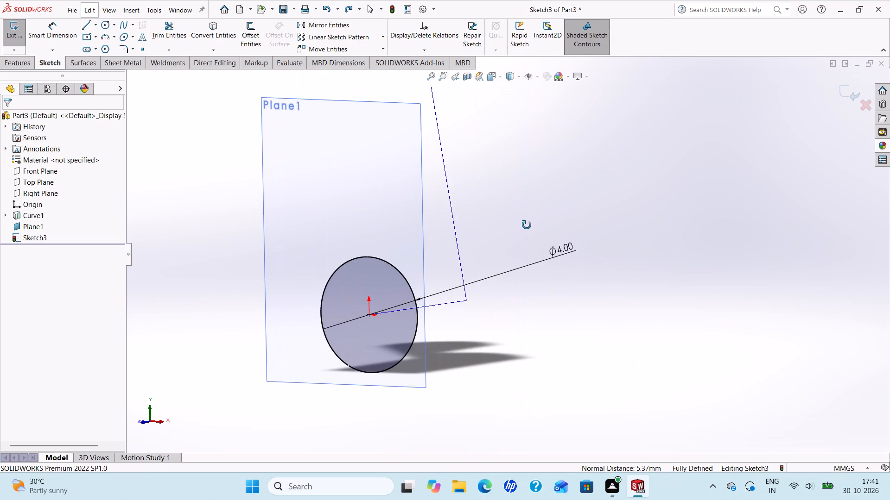
middle_click_drag(527, 225, 556, 238)
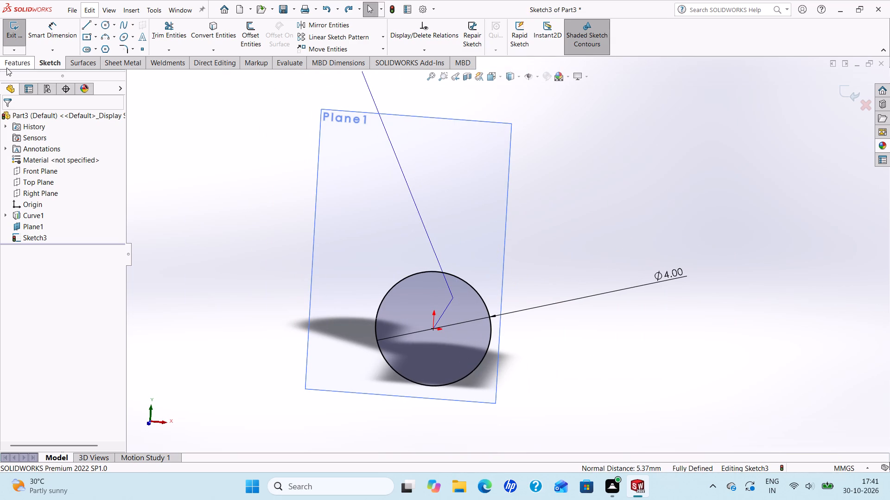
left_click(11, 67)
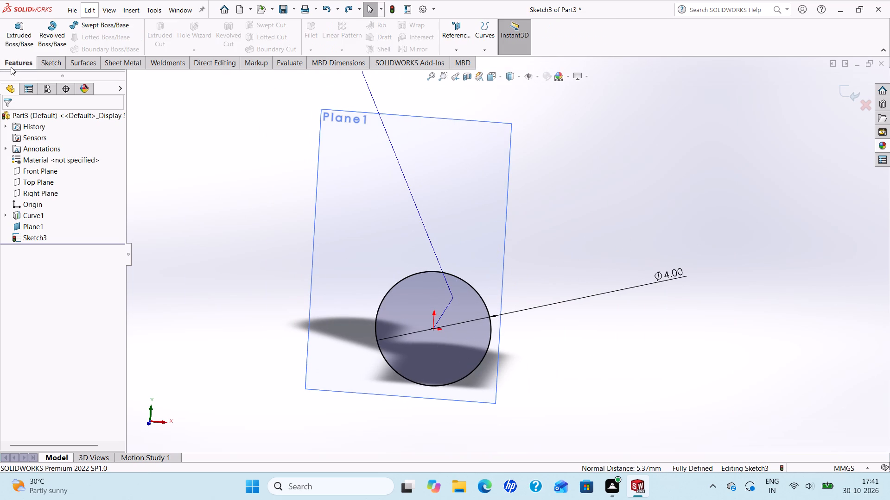
left_click(93, 27)
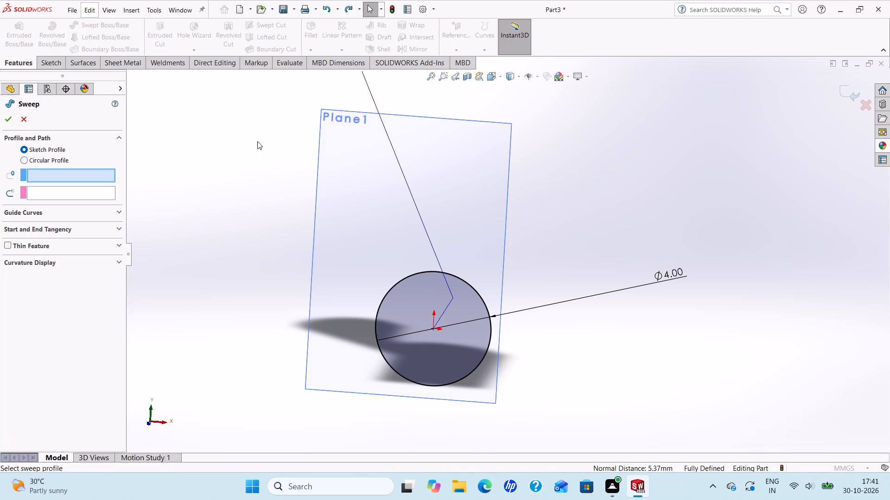
left_click(394, 285)
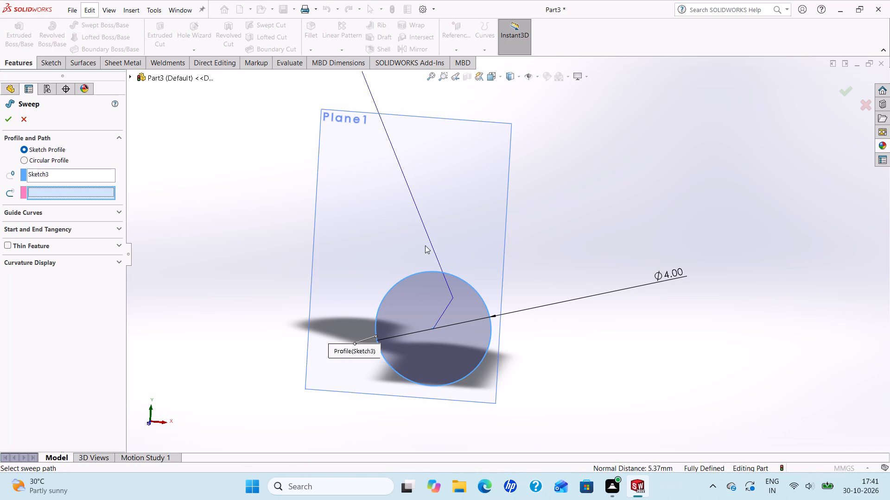
left_click(429, 240)
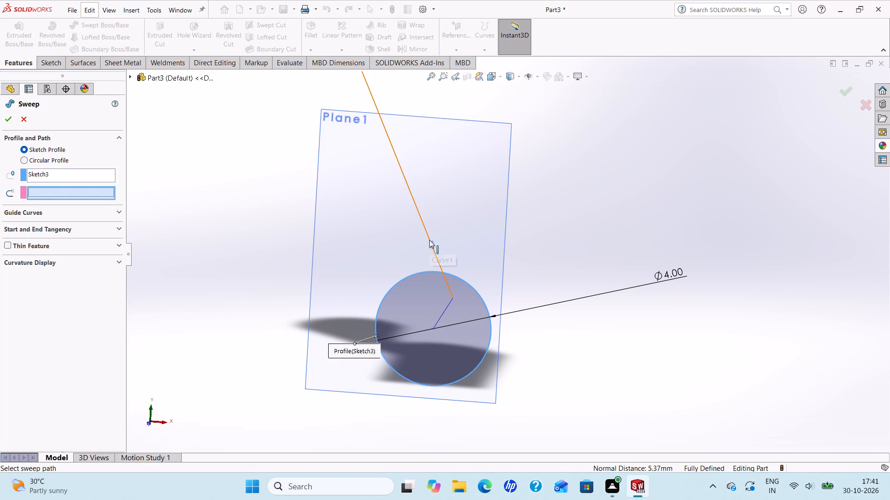
left_click(11, 124)
On Plane1, sketch a closed rectangle of lines about 6.06 mm wide and 8.34 mm tall, its base level with the origin.
middle_click_drag(300, 319, 231, 312)
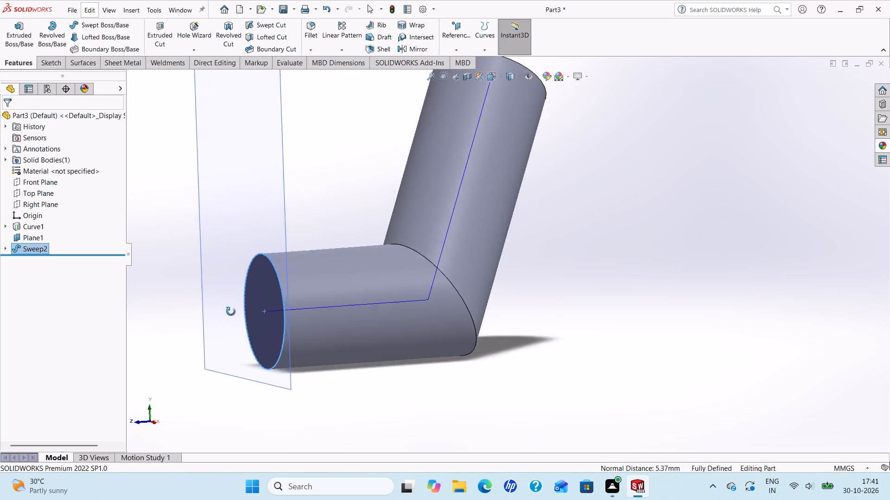
middle_click_drag(231, 312, 301, 385)
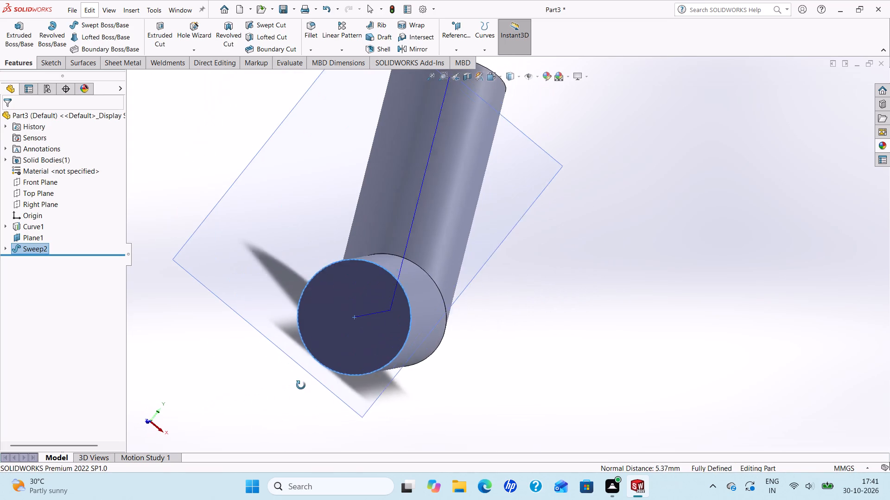
middle_click_drag(301, 385, 306, 391)
scroll(306, 391, "up", 4)
scroll(590, 187, "down", 3)
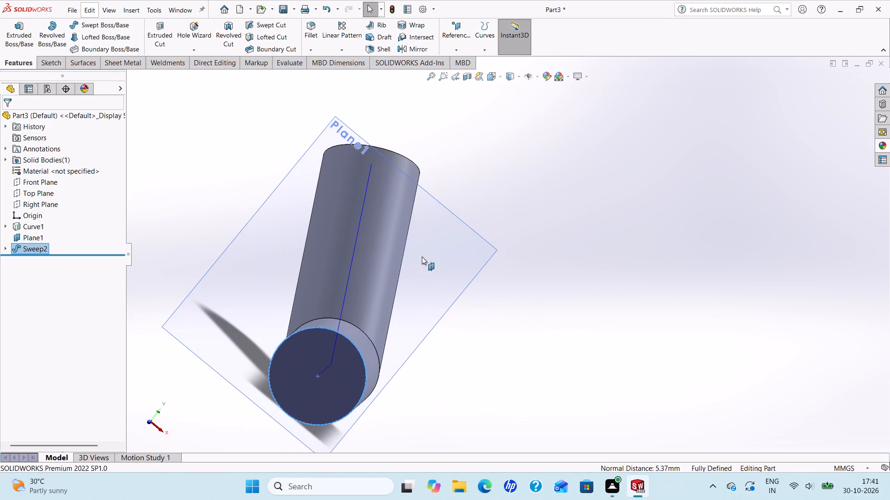
left_click(450, 261)
left_click(496, 233)
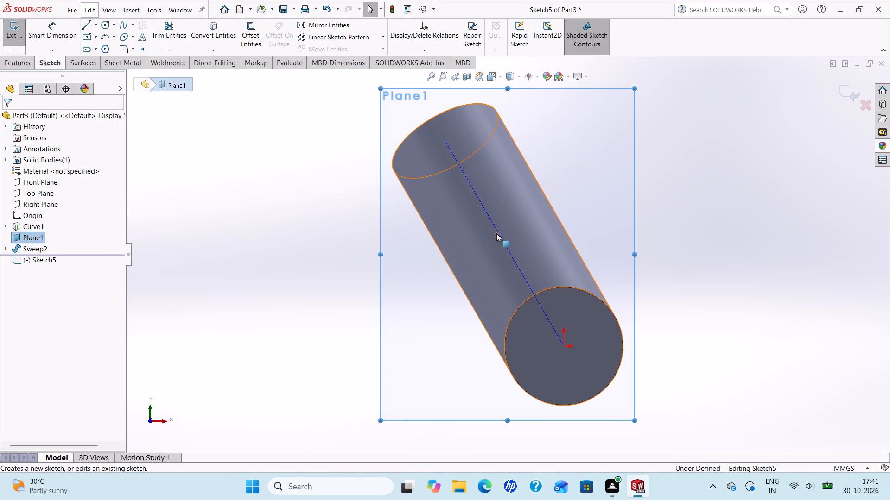
scroll(496, 233, "up", 5)
middle_click_drag(524, 241, 509, 261)
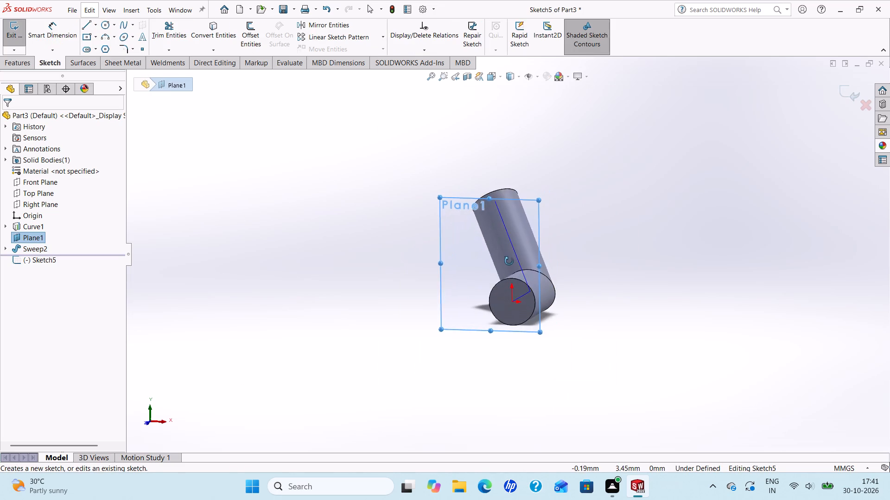
middle_click_drag(509, 261, 529, 241)
scroll(546, 212, "up", 1)
scroll(546, 212, "down", 3)
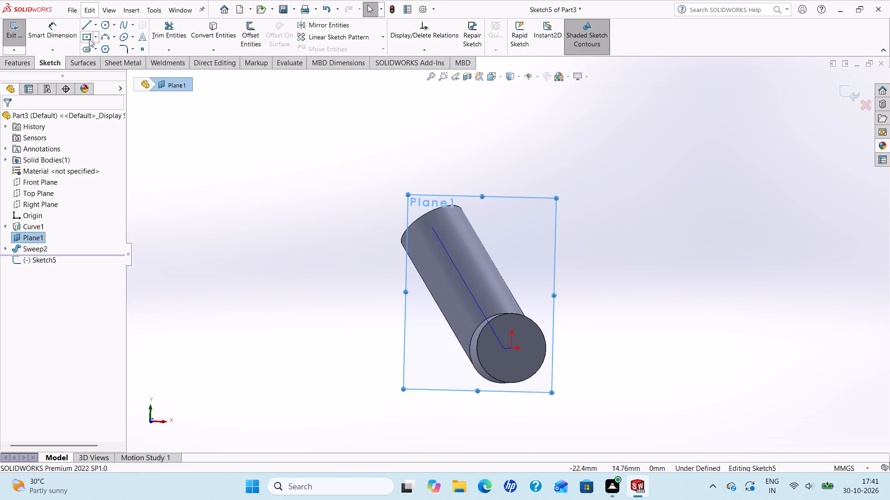
left_click(88, 24)
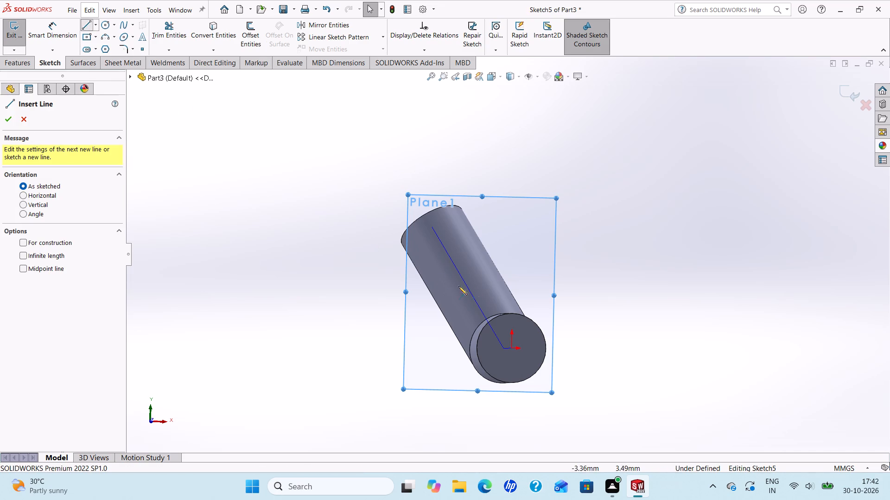
left_click(483, 203)
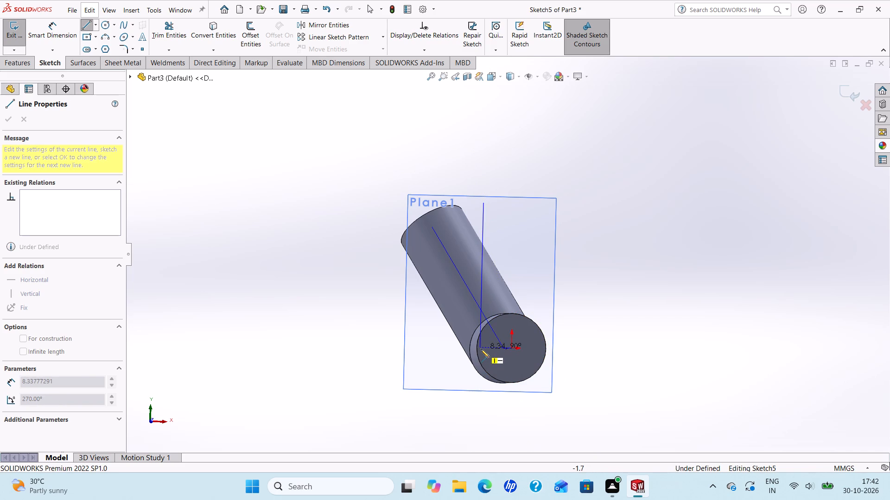
left_click(481, 349)
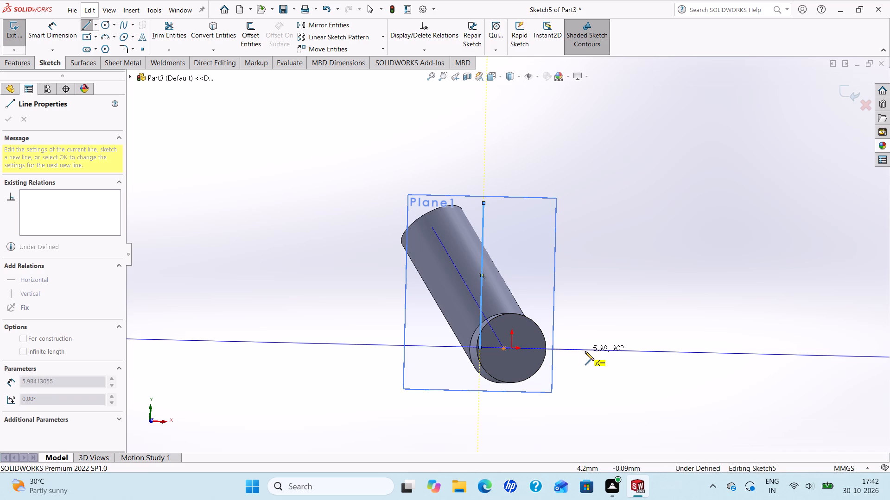
left_click(585, 351)
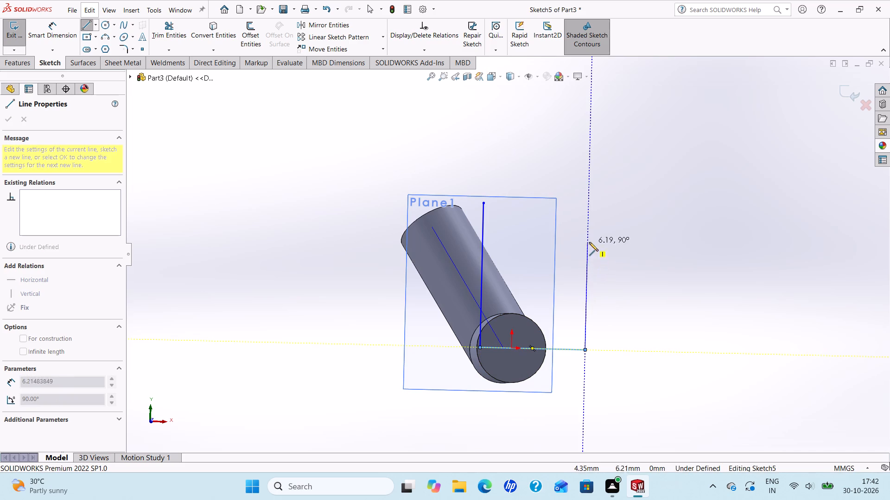
left_click(590, 206)
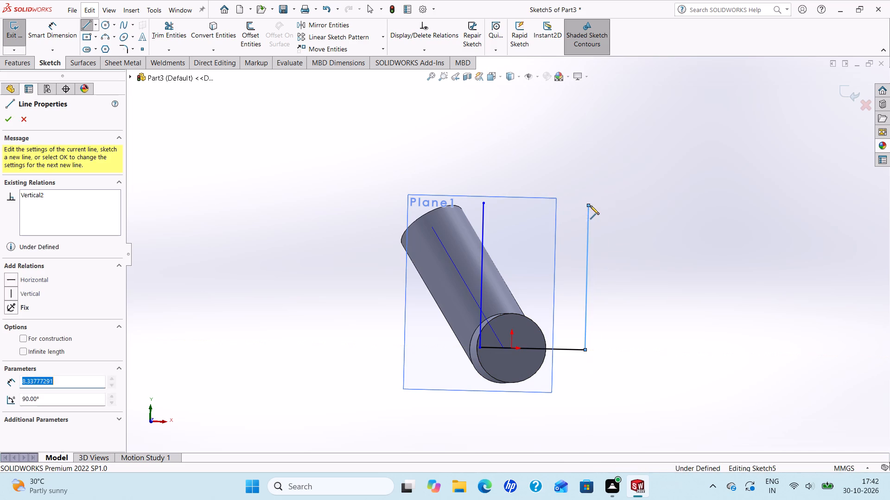
left_click(485, 201)
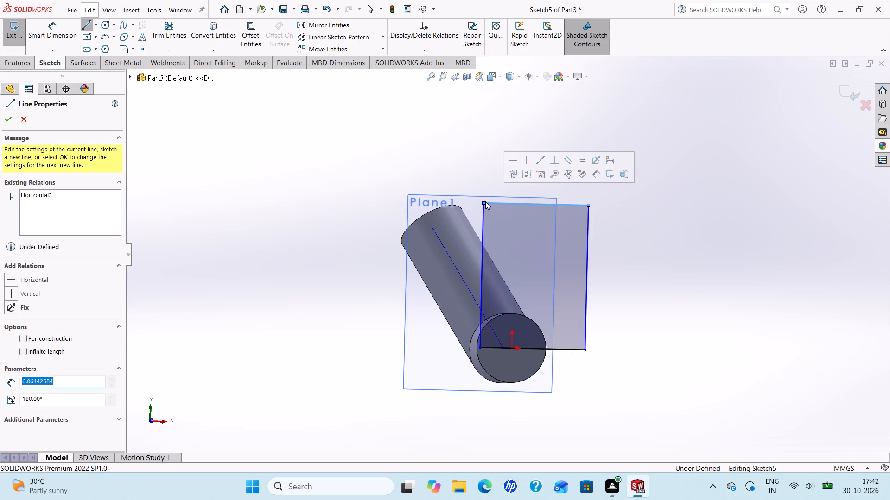
right_click(485, 201)
left_click(506, 209)
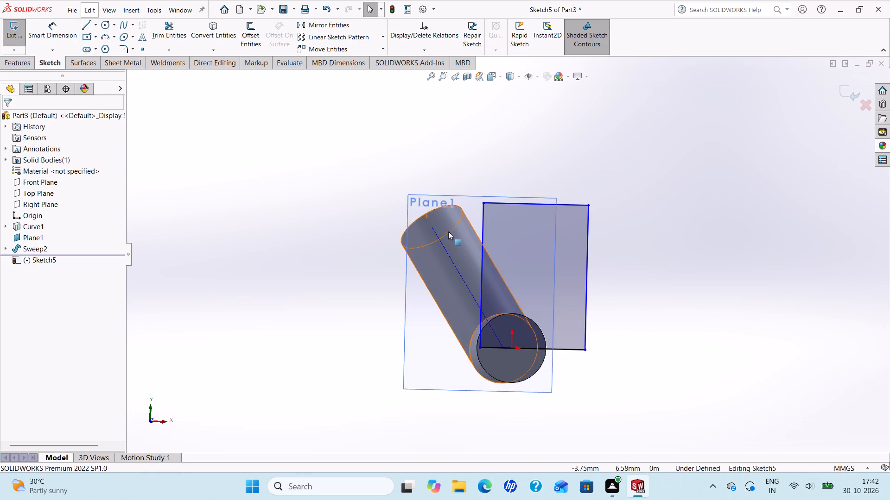
Add a Tangent relation between the swept body's upper circular end edge and the rectangle's vertical side that crosses the body.
scroll(449, 231, "down", 2, "ctrl")
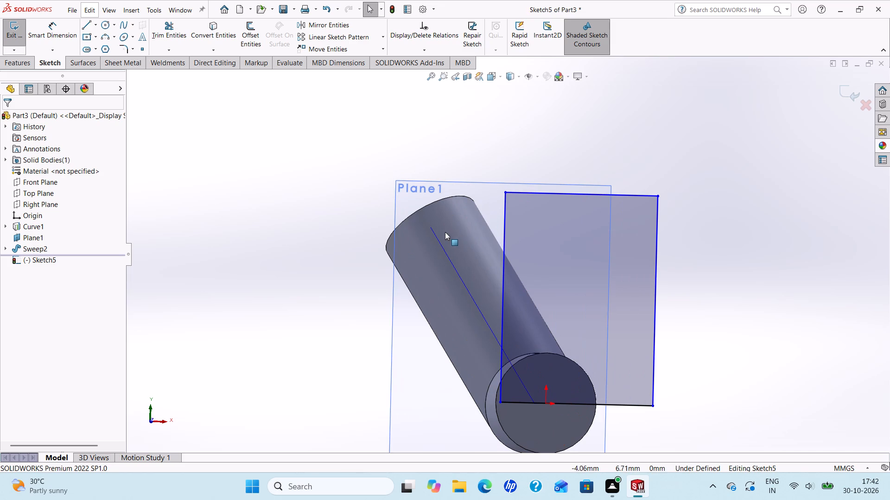
left_click(441, 198, "ctrl")
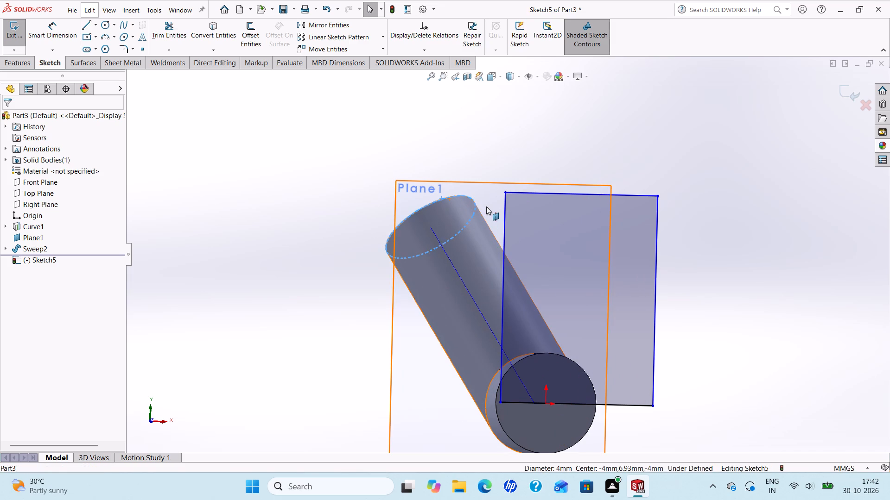
left_click(505, 216, "ctrl")
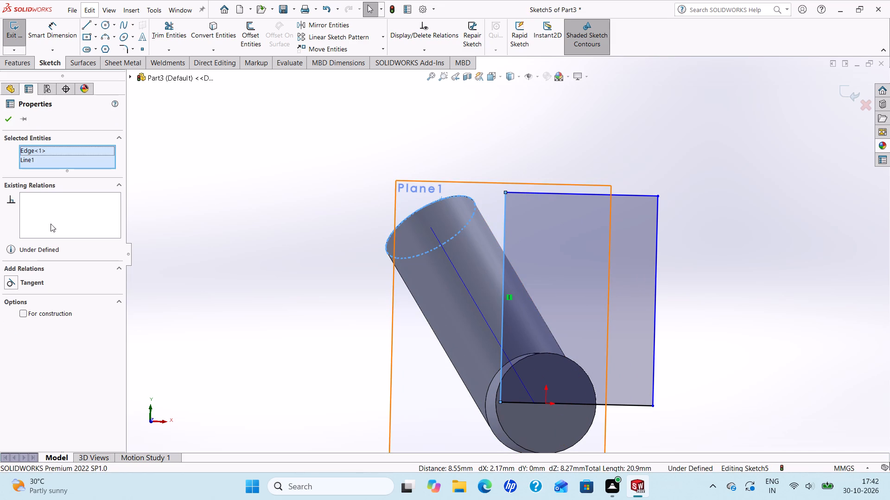
left_click(13, 279)
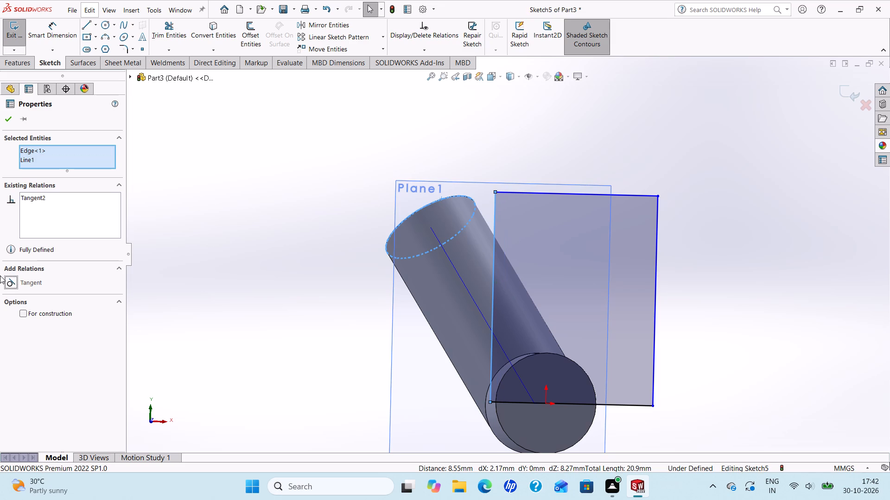
left_click(6, 120)
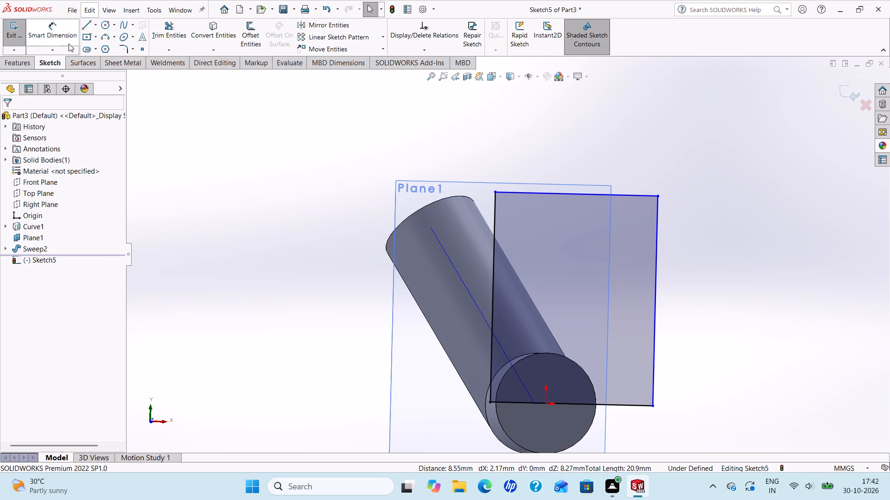
Dimension the rectangle's top side and set its width to 5 mm.
left_click(61, 36)
left_click(559, 195)
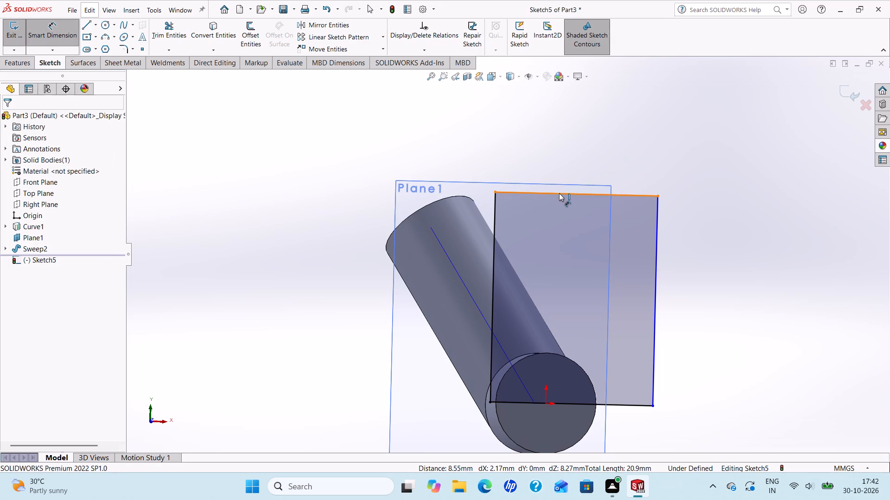
left_click(556, 168)
key("5")
key("Return")
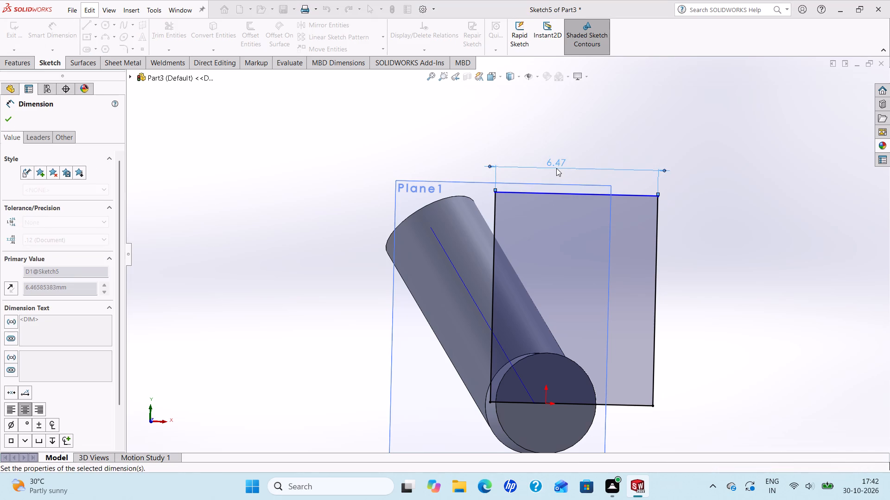
left_click(7, 114)
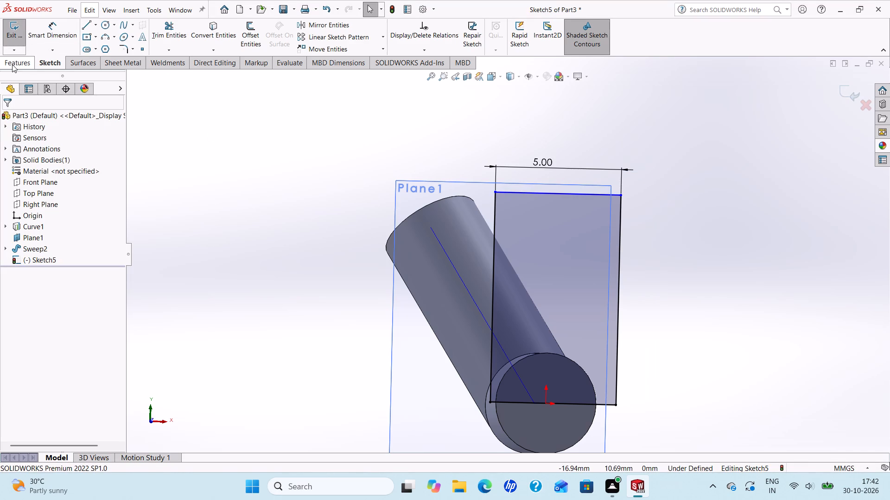
Cut-extrude the 5 mm wide rectangle Through All from its sketch plane, cutting the swept body.
left_click(12, 64)
left_click(157, 30)
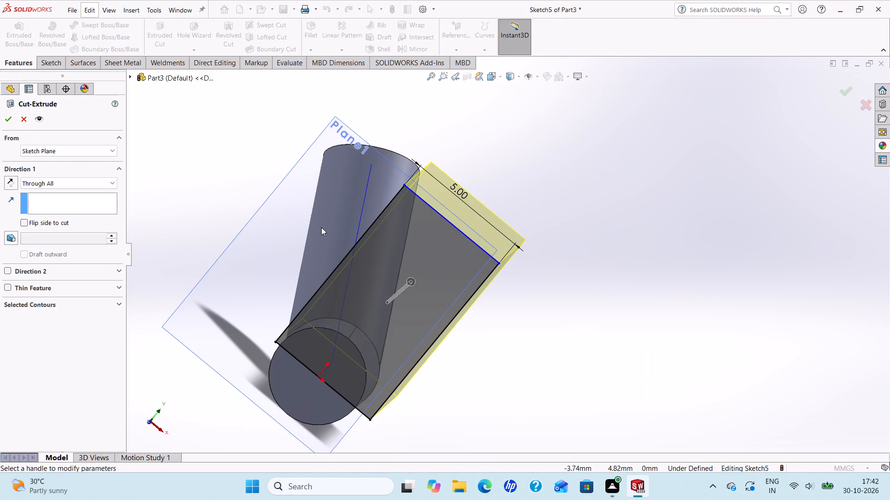
middle_click_drag(321, 227, 281, 249)
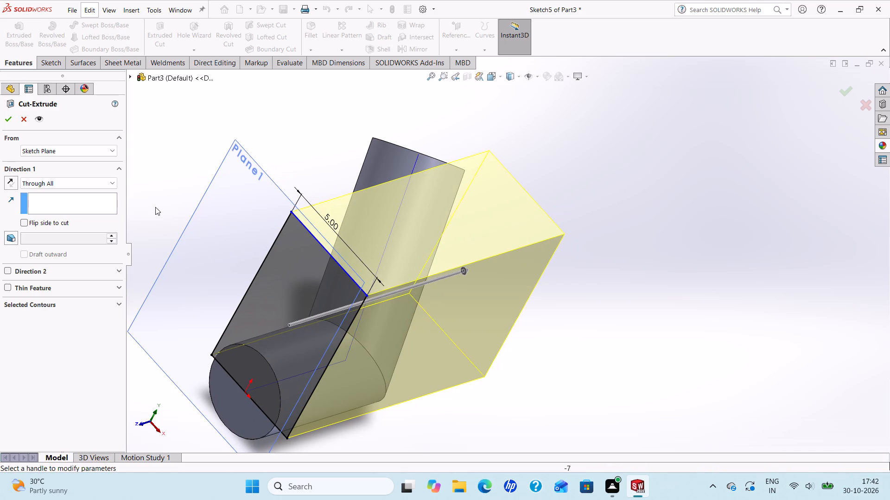
left_click(7, 118)
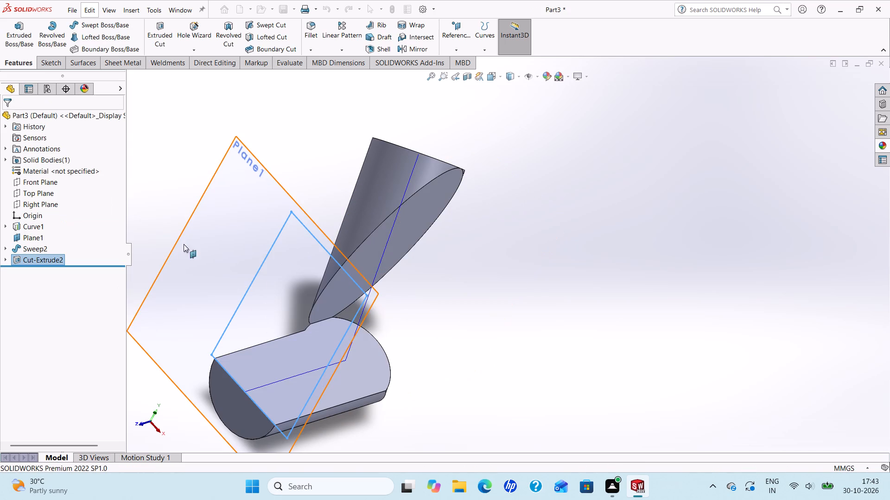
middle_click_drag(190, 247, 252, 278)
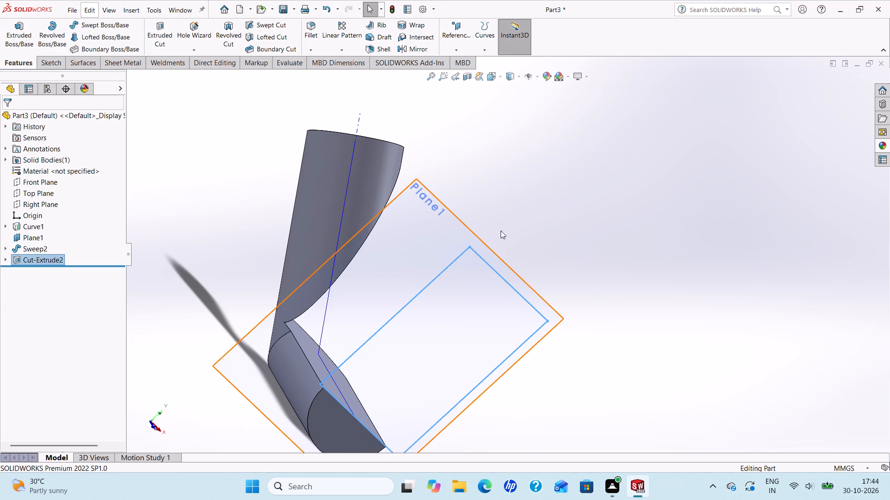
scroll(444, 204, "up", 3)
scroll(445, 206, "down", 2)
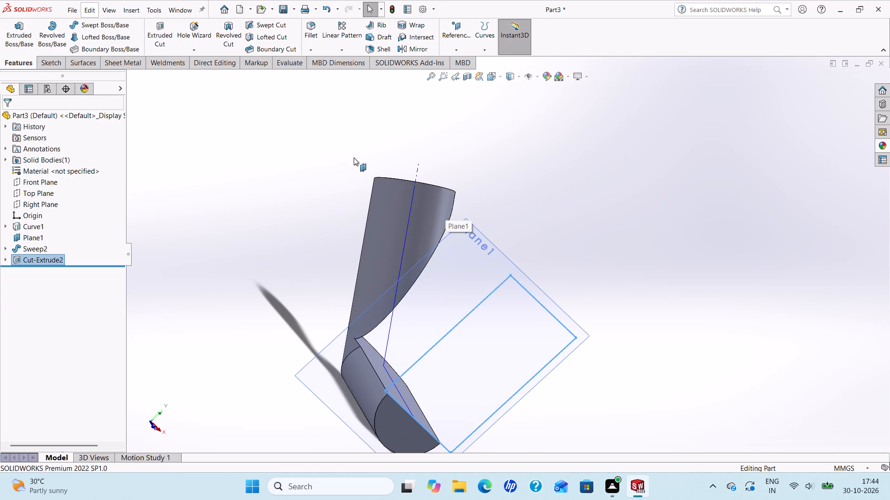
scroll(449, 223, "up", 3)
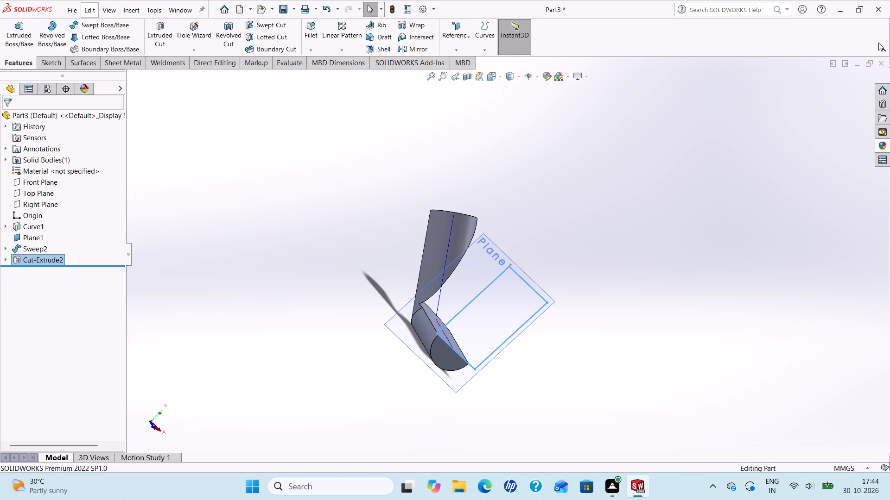
Close the arm part Part3 without saving its changes, and close the lego body2 part.
left_click(877, 69)
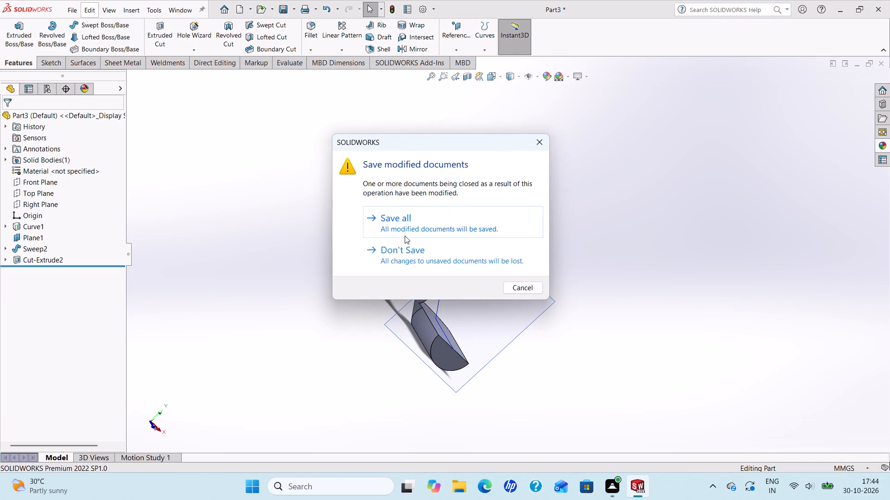
left_click(403, 249)
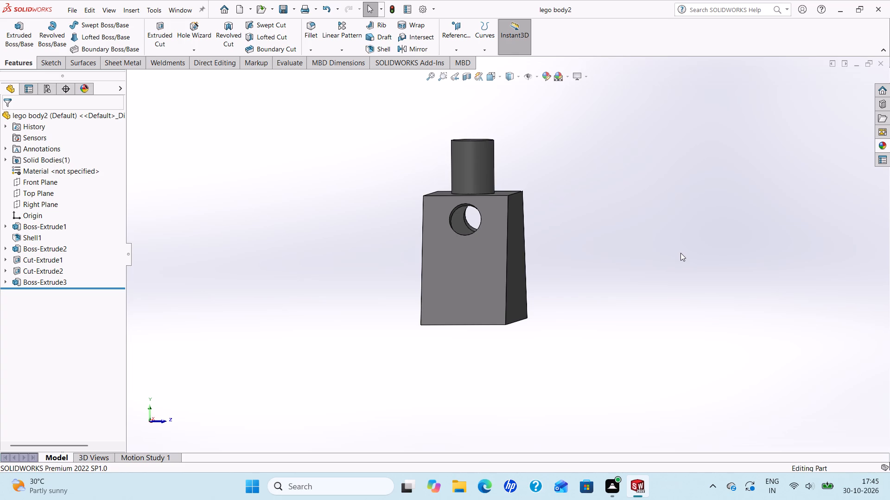
left_click(883, 57)
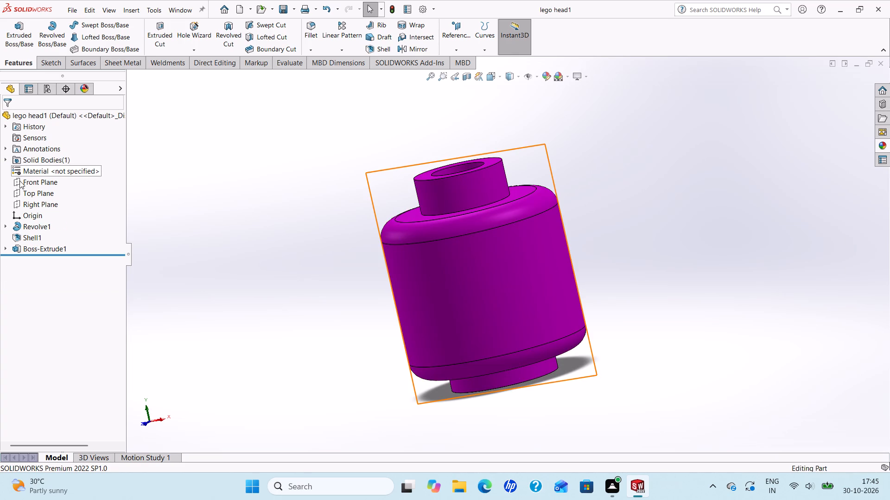
Sketch on the Front Plane of lego head1 a vertical 12 mm centerline from the top edge's midpoint down to the origin.
left_click(22, 181)
left_click(32, 168)
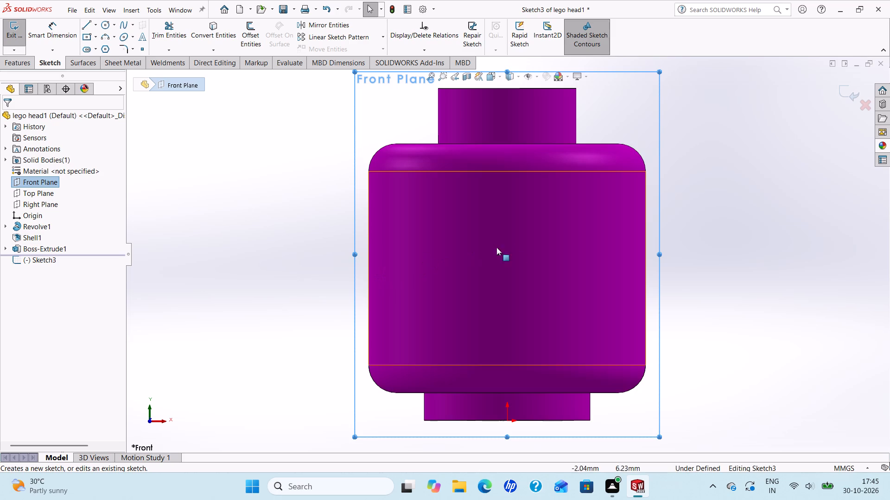
scroll(514, 247, "up", 3)
scroll(559, 234, "down", 2)
scroll(552, 232, "up", 2)
scroll(550, 232, "down", 1)
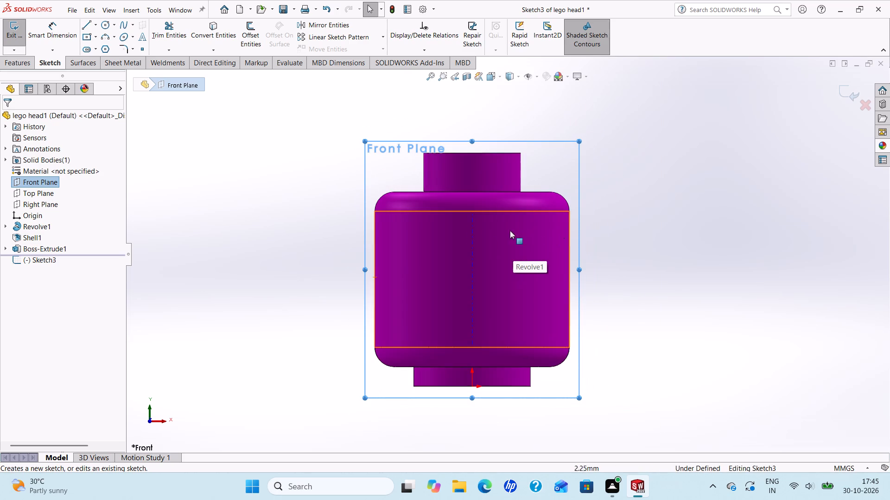
left_click(95, 25)
left_click(94, 50)
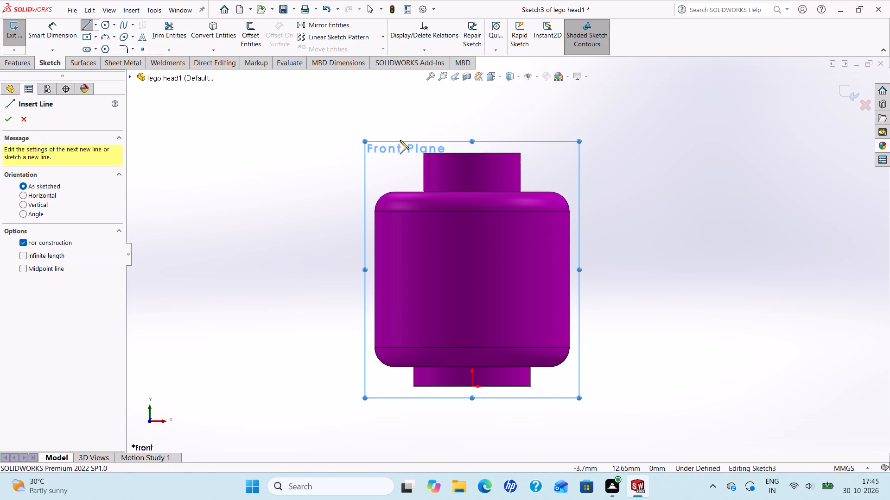
left_click(471, 154)
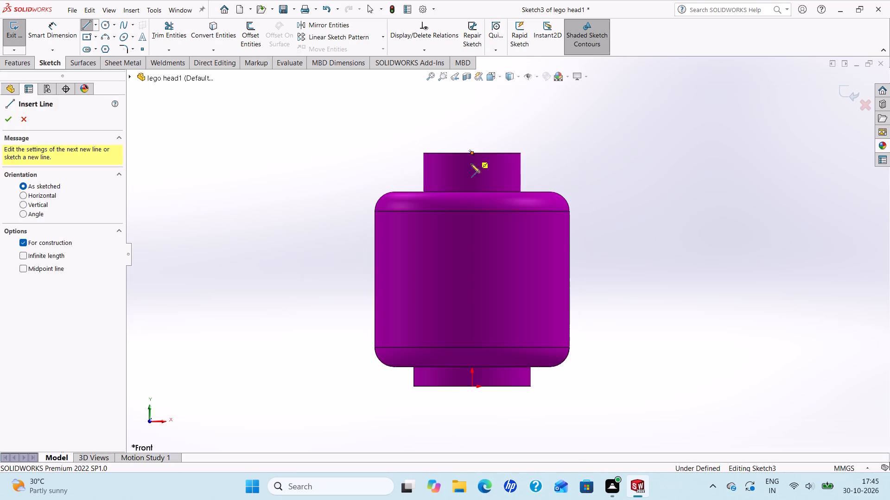
left_click(474, 387)
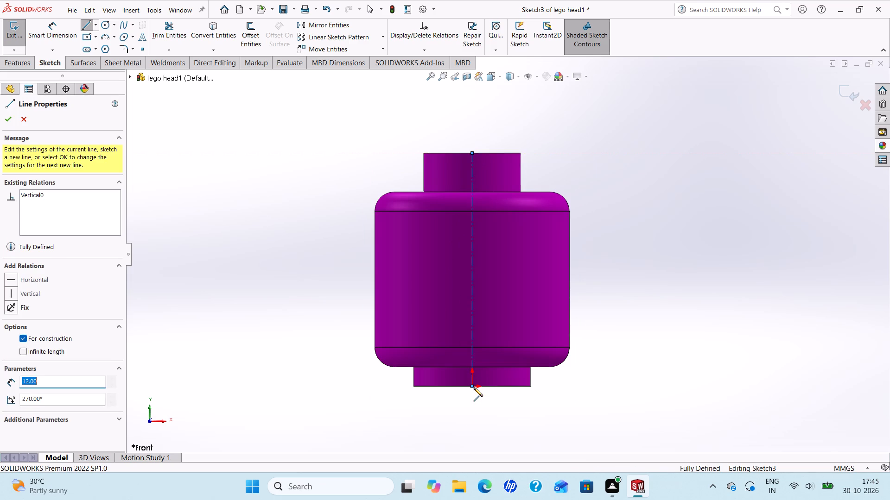
right_click(474, 387)
left_click(488, 389)
Sketch a horizontal centerline about 16 mm long across the lower part of the head, extending past both sides.
scroll(532, 369, "up", 1)
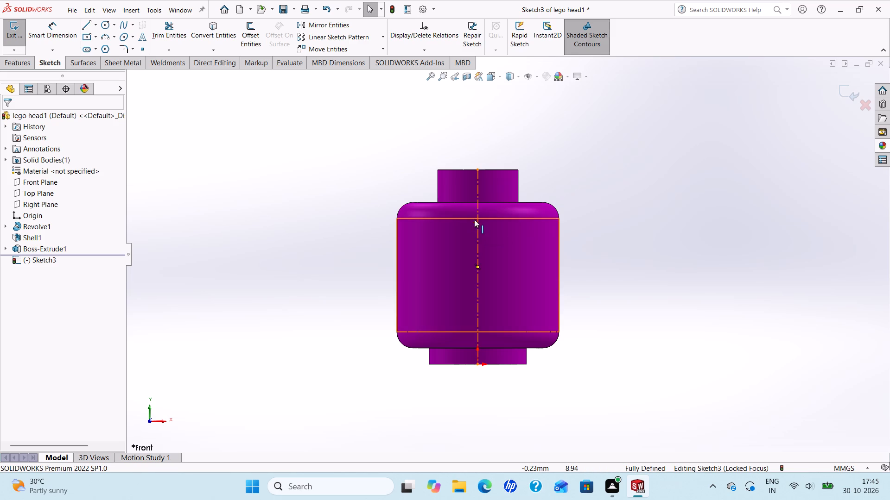
left_click(97, 22)
left_click(98, 51)
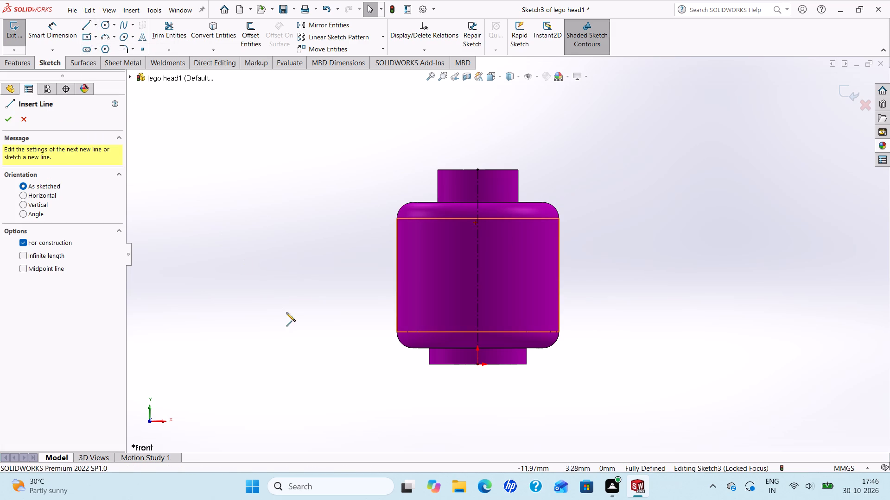
left_click(361, 317)
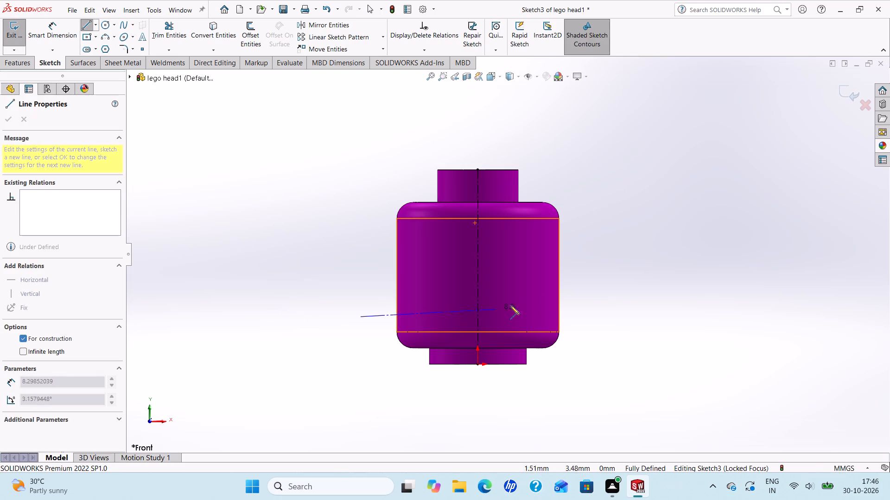
left_click(621, 319)
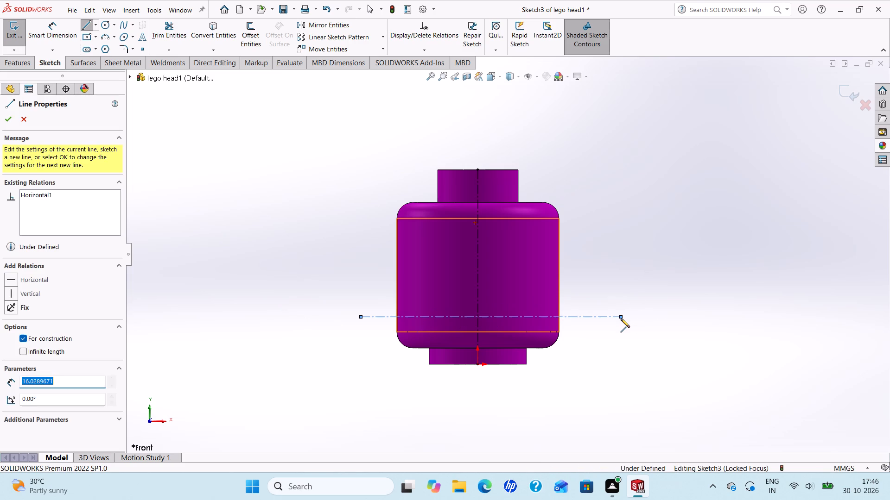
right_click(621, 319)
left_click(637, 331)
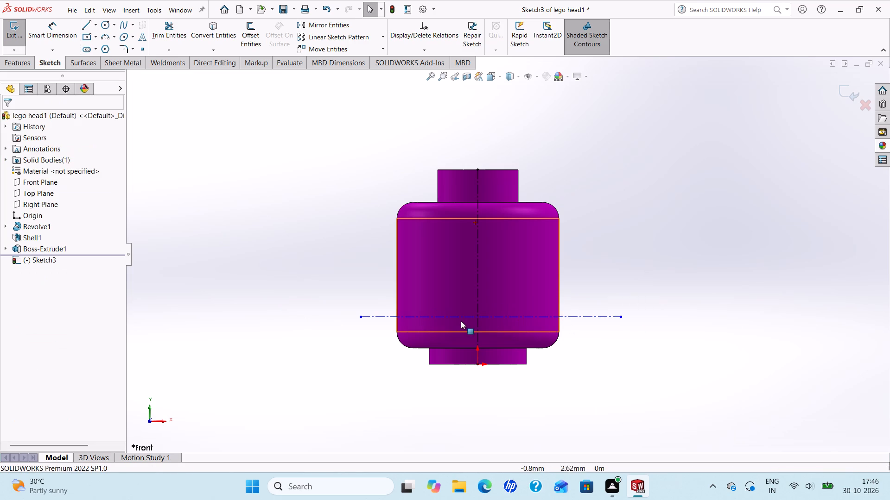
Offset the horizontal centerline 3 mm upward in one direction only, with the offset dimension added.
left_click(438, 319)
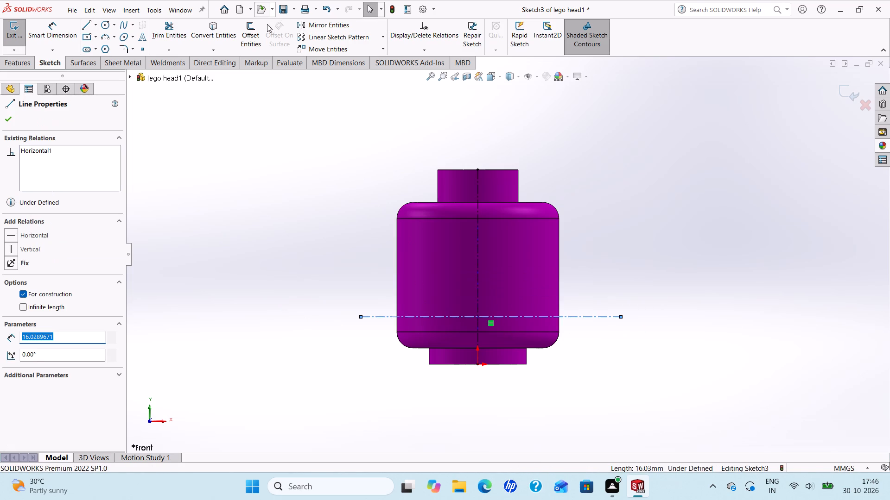
left_click(255, 34)
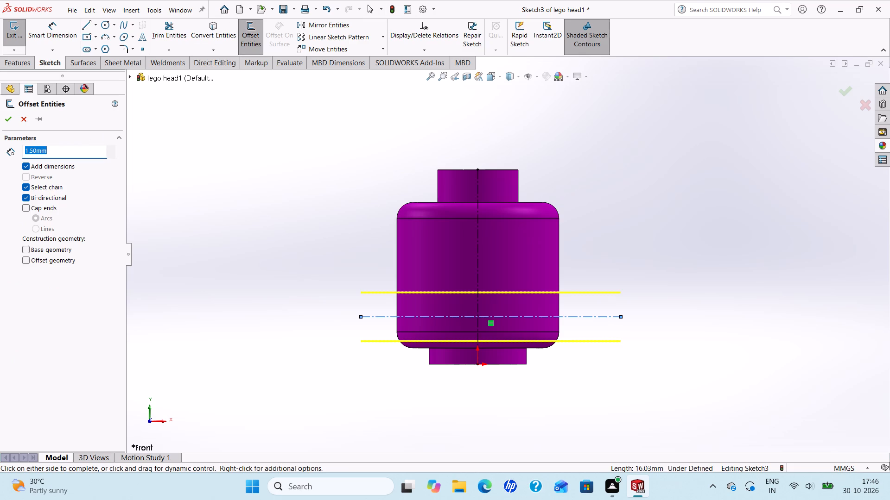
left_click(24, 195)
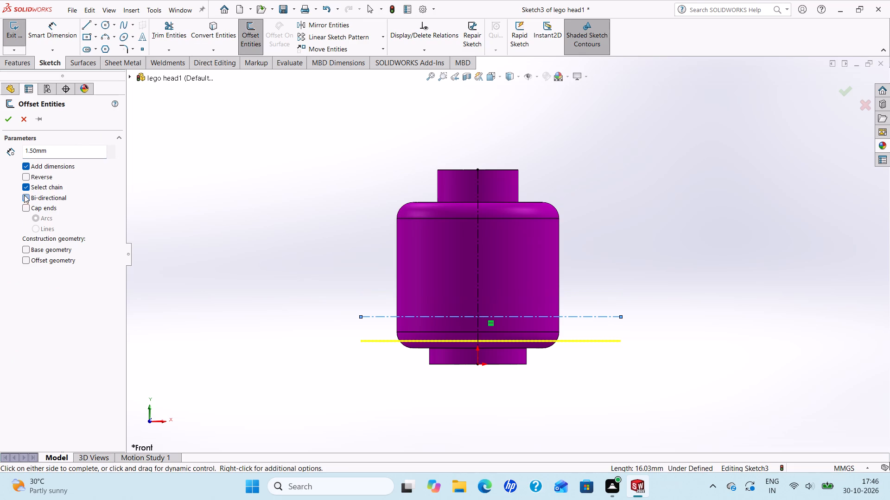
left_click_drag(48, 149, 0, 148)
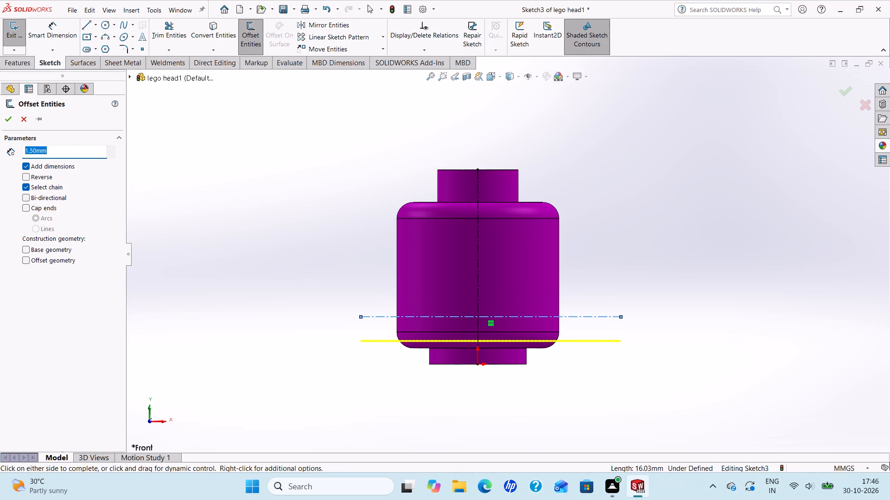
left_click_drag(0, 148, 0, 148)
key("2")
key("Return")
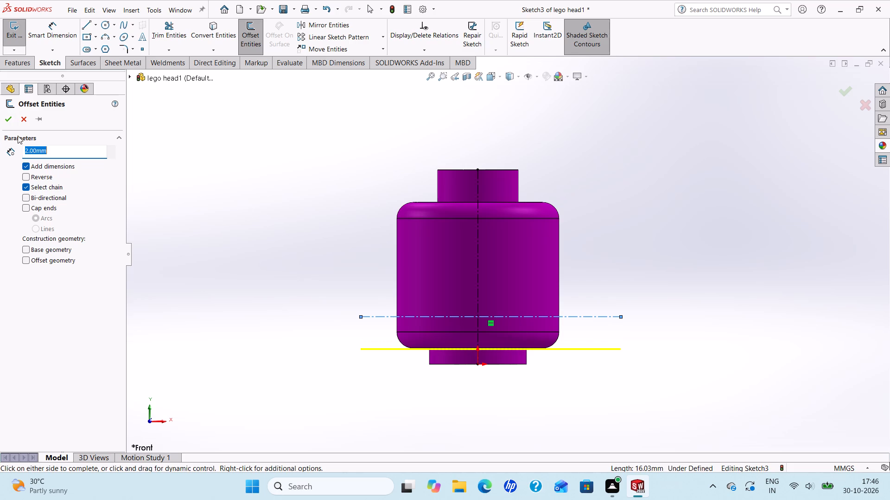
left_click(25, 177)
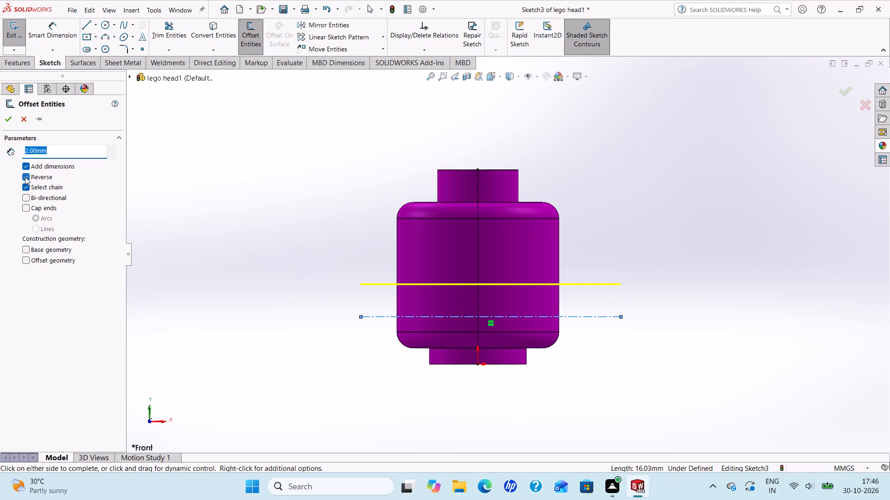
left_click_drag(53, 150, 0, 147)
key("3")
key("Return")
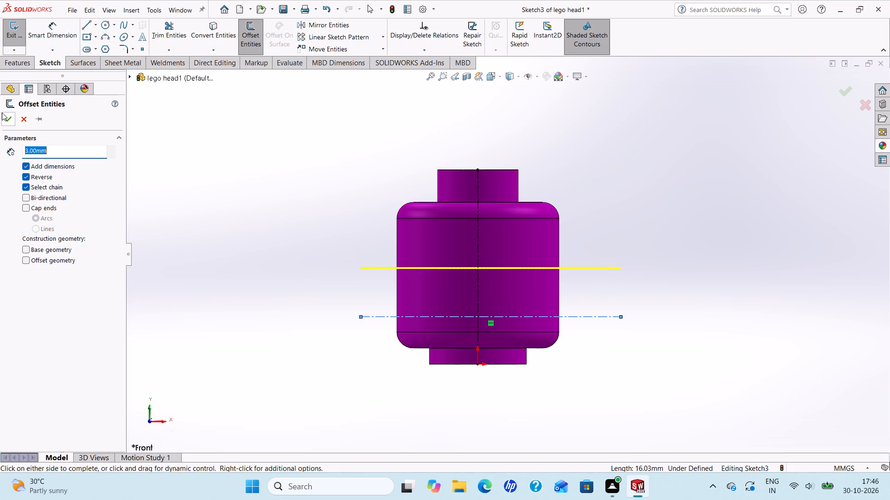
left_click(2, 113)
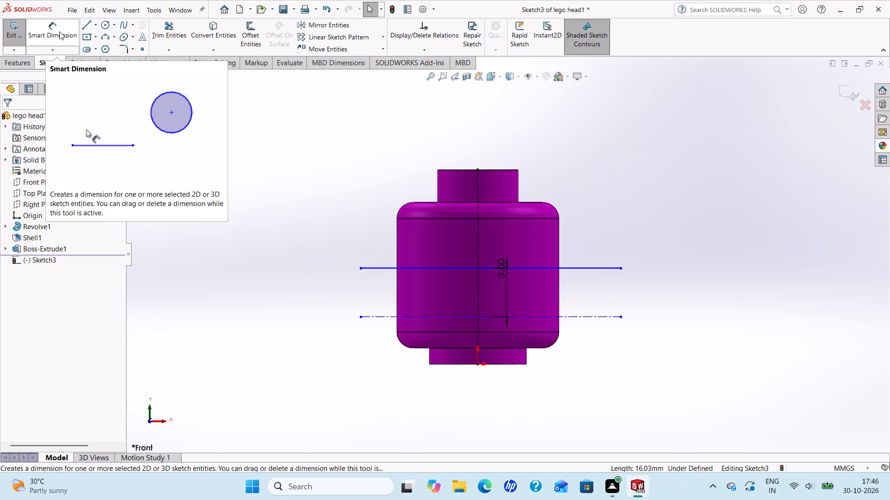
Dimension the horizontal centerline 2 mm above the bottom edge of the head.
left_click(60, 31)
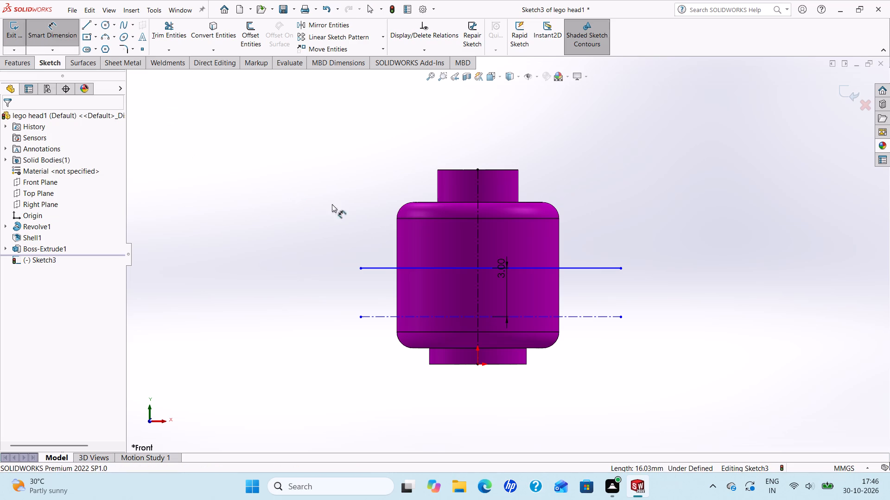
left_click(549, 315)
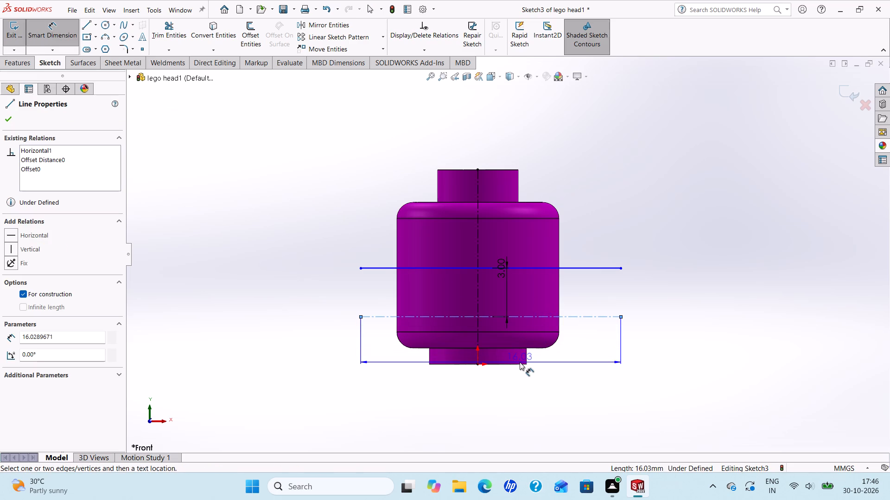
left_click(518, 364)
left_click(631, 342)
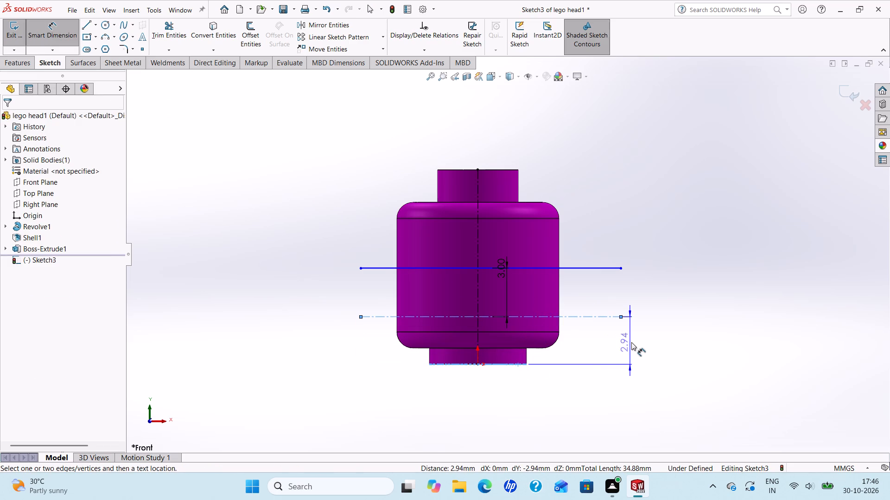
key("2")
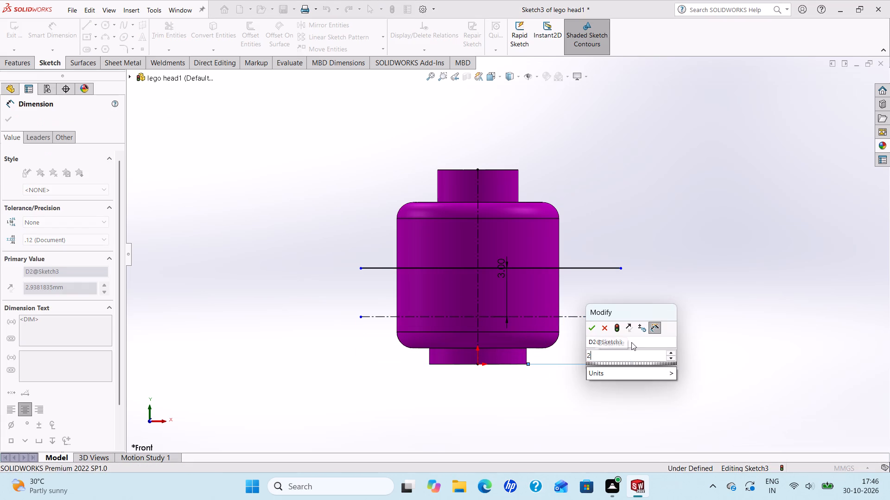
key("Return")
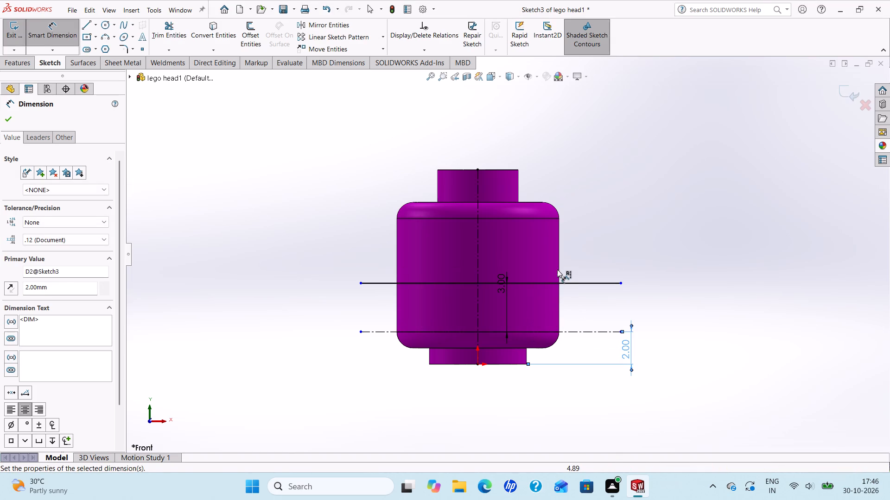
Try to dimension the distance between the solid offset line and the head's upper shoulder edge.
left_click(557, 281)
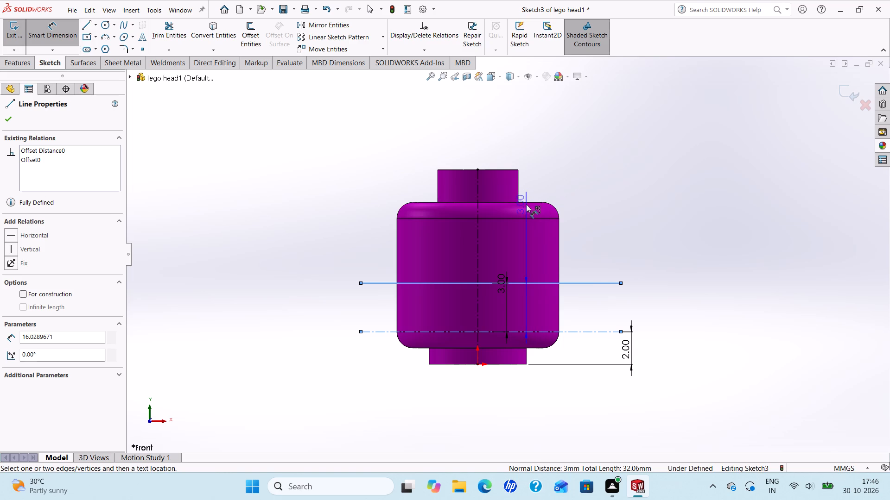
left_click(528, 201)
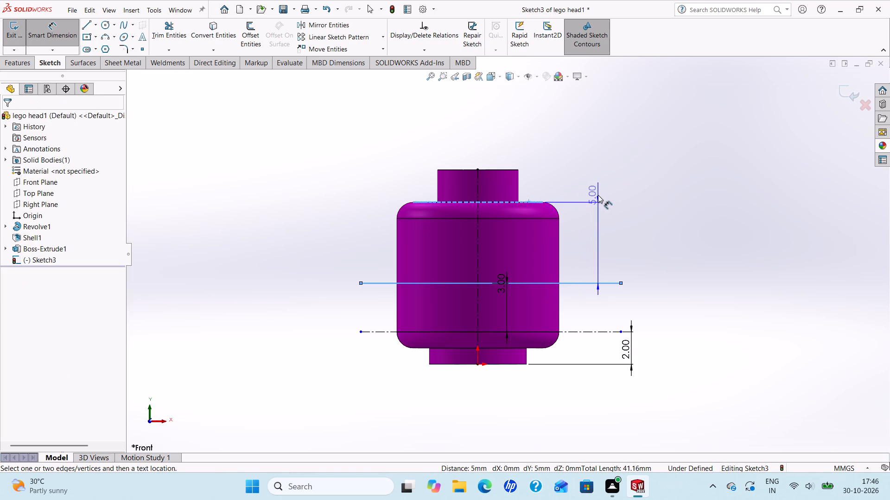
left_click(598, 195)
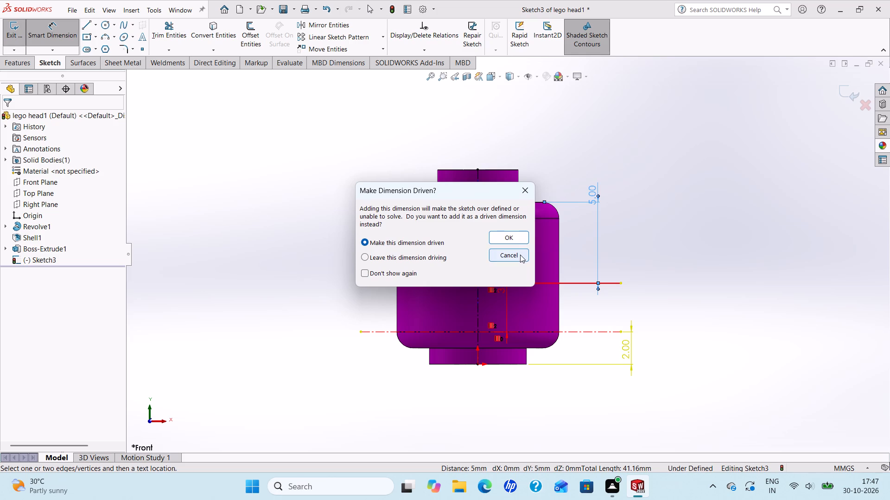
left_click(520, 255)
Delete the 3 mm dimension between the centerline and the offset line.
left_click(509, 303)
key("Delete")
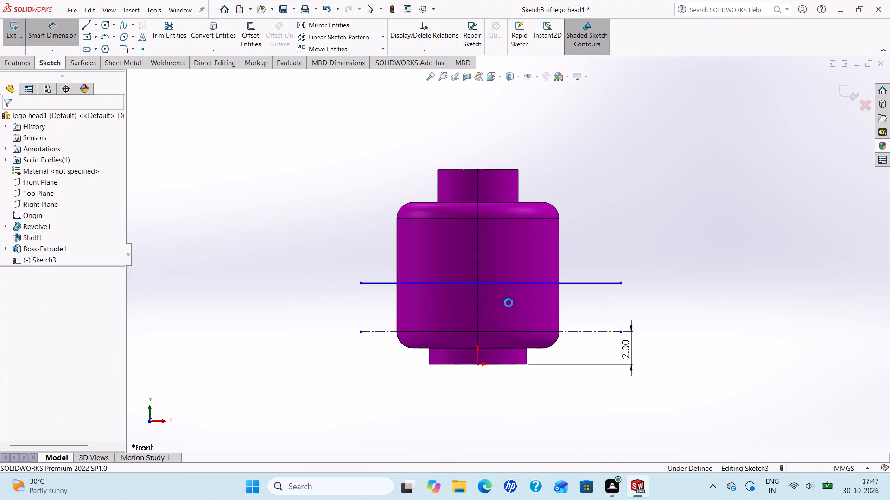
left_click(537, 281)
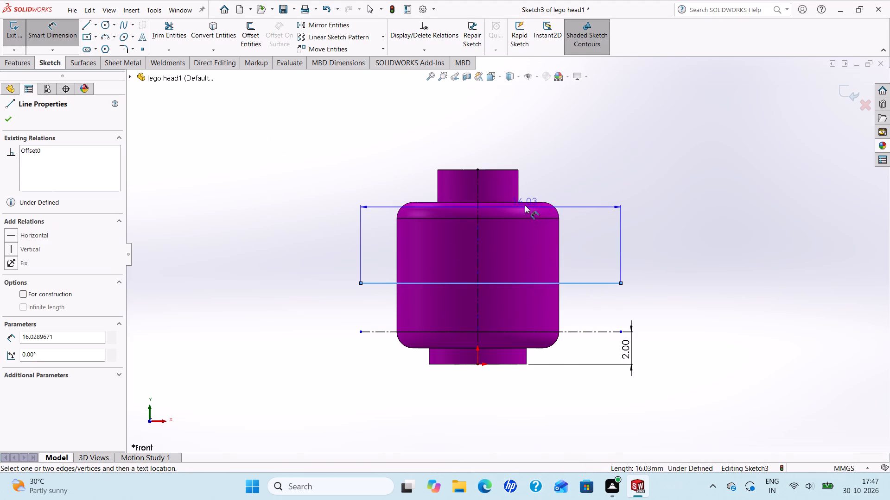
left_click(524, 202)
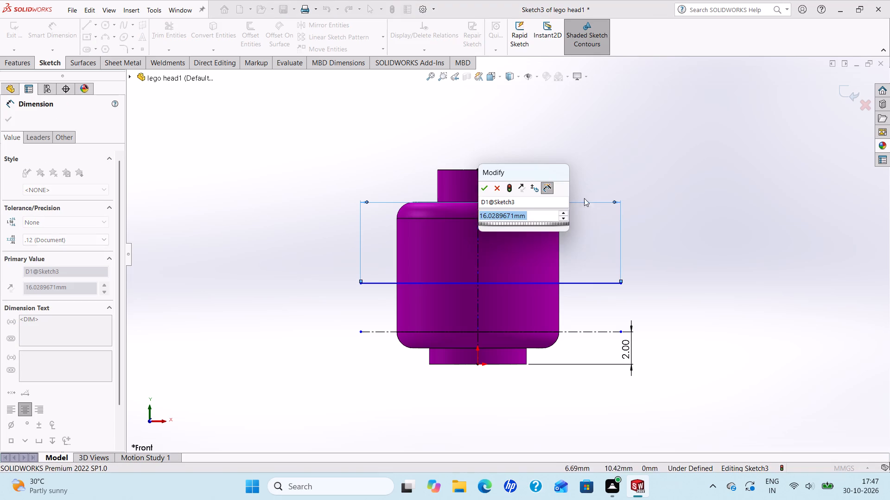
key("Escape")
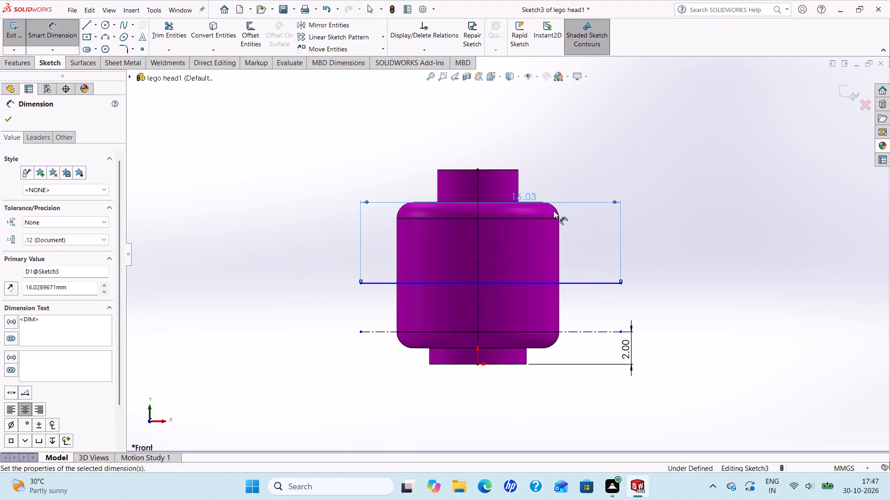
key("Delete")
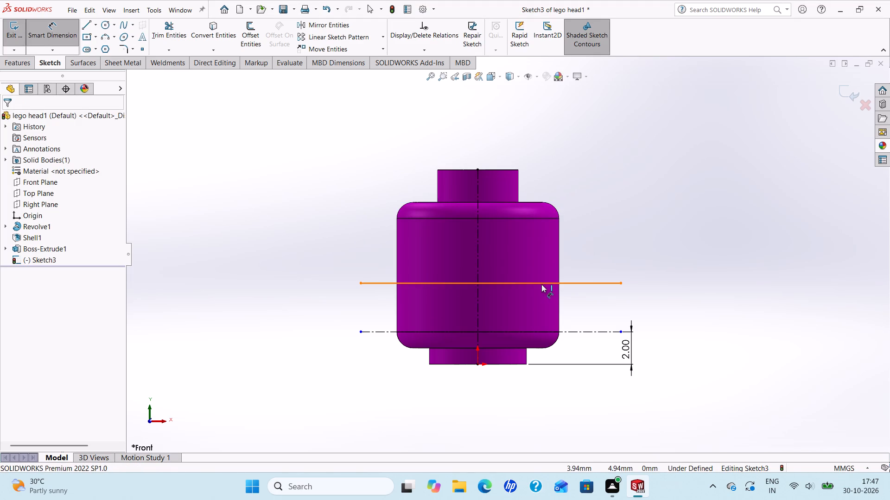
Dimension the solid offset line 3.8 mm below the head's upper shoulder edge.
left_click(541, 284)
left_click(532, 201)
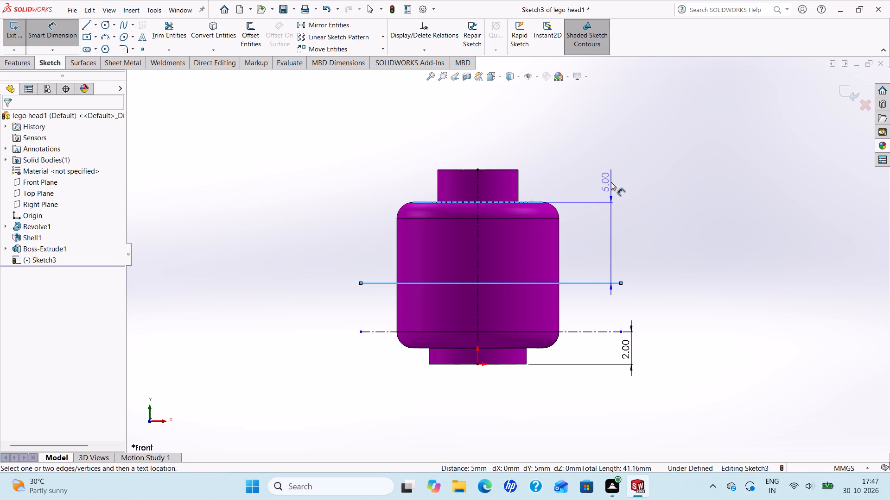
left_click(611, 182)
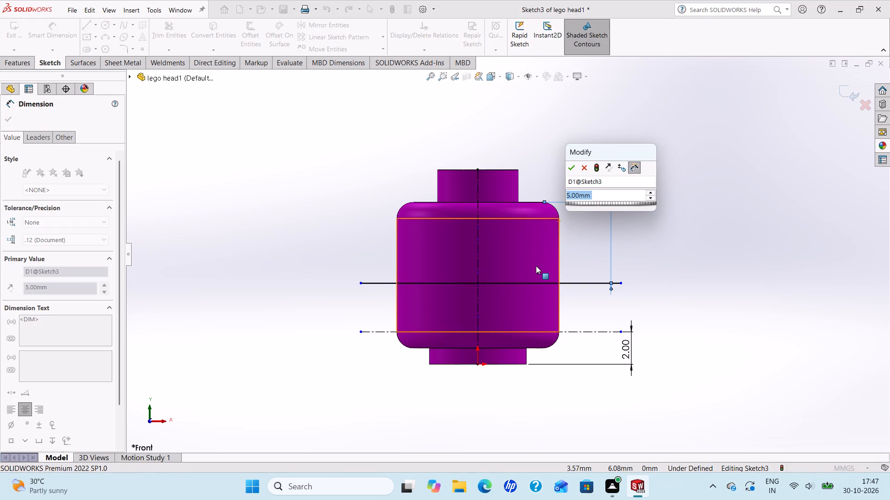
type("3.")
key("8")
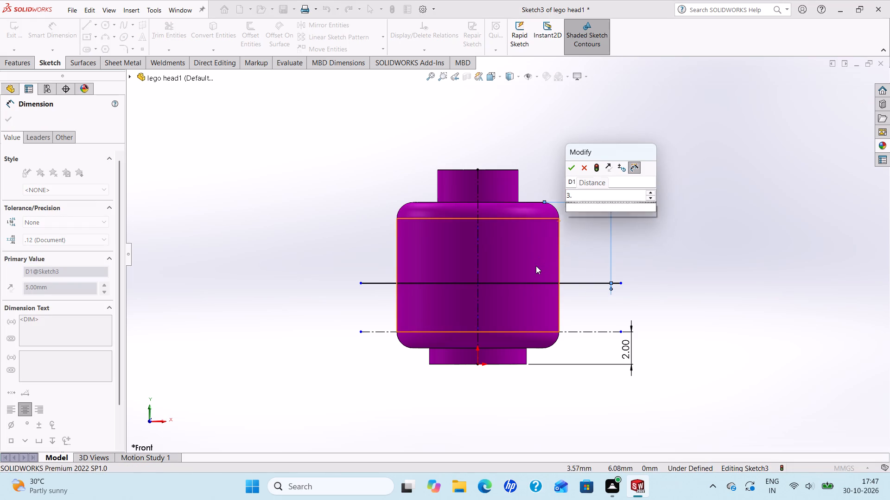
key("Return")
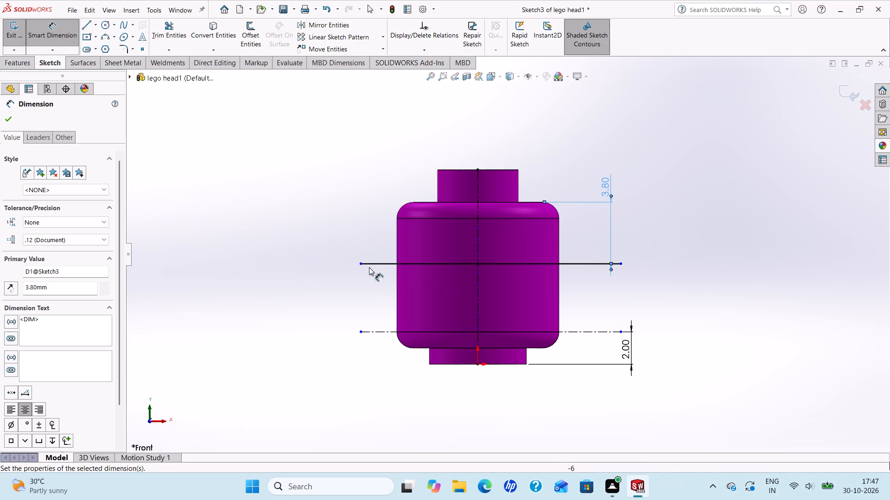
left_click(9, 121)
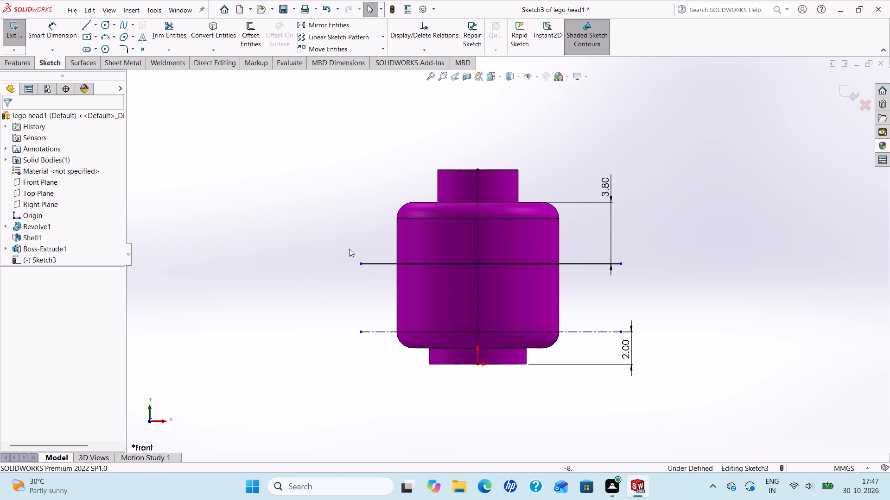
Convert the solid horizontal offset line to construction geometry.
left_click(367, 264)
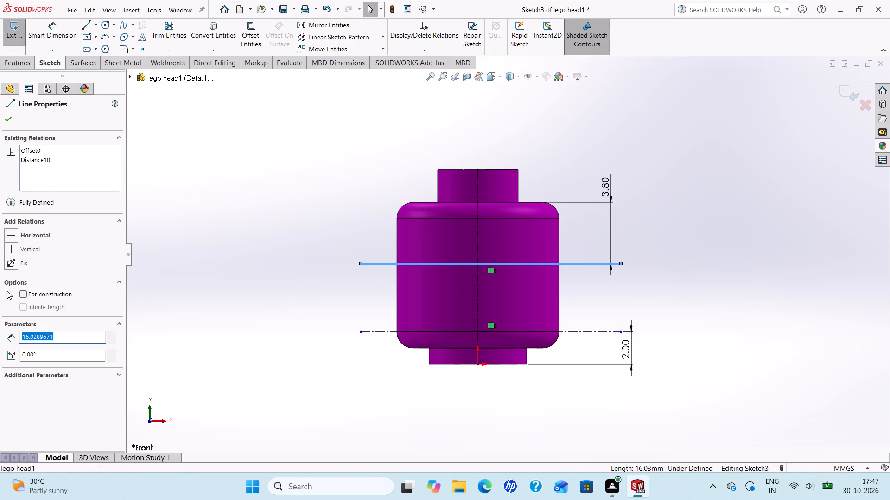
left_click(20, 294)
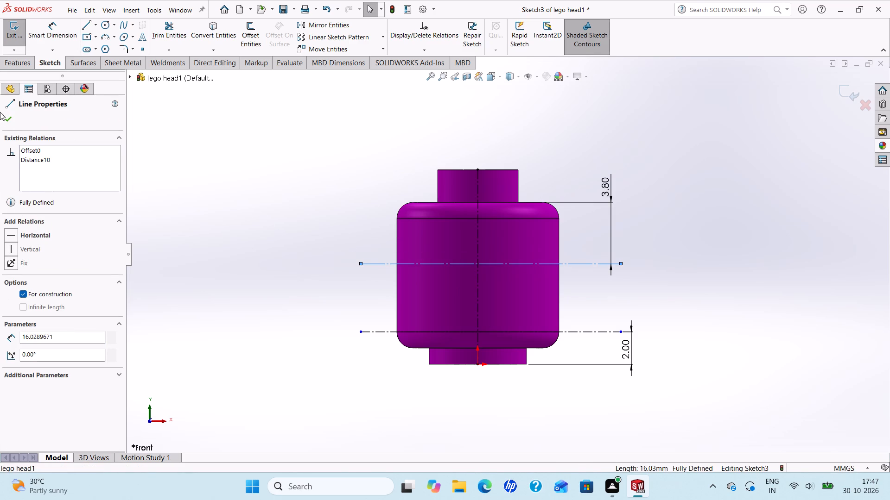
left_click(6, 121)
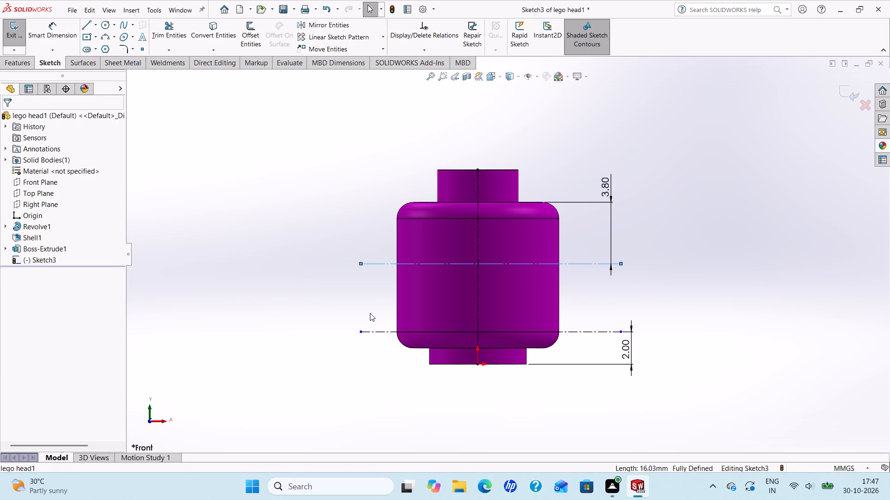
Sketch an eye circle about 1.66 mm in diameter, centred on the upper horizontal centerline about 2.5 mm left of the vertical centerline.
left_click(107, 23)
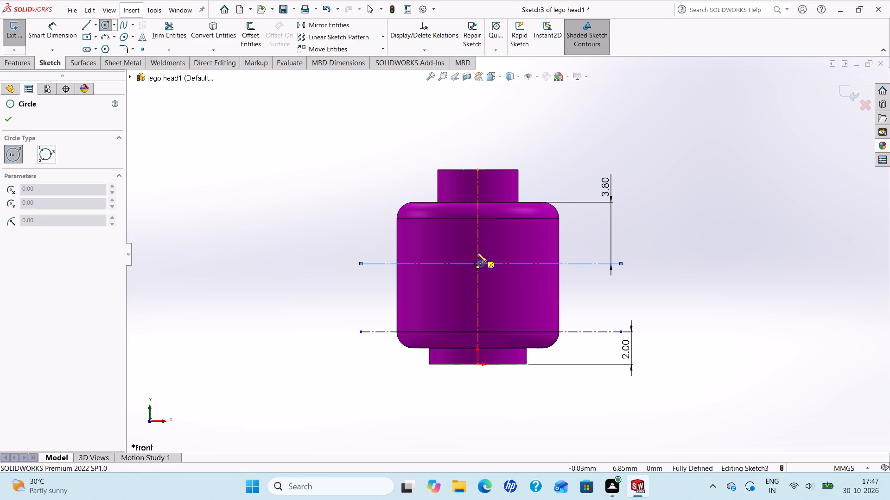
left_click(438, 265)
left_click(445, 275)
right_click(445, 275)
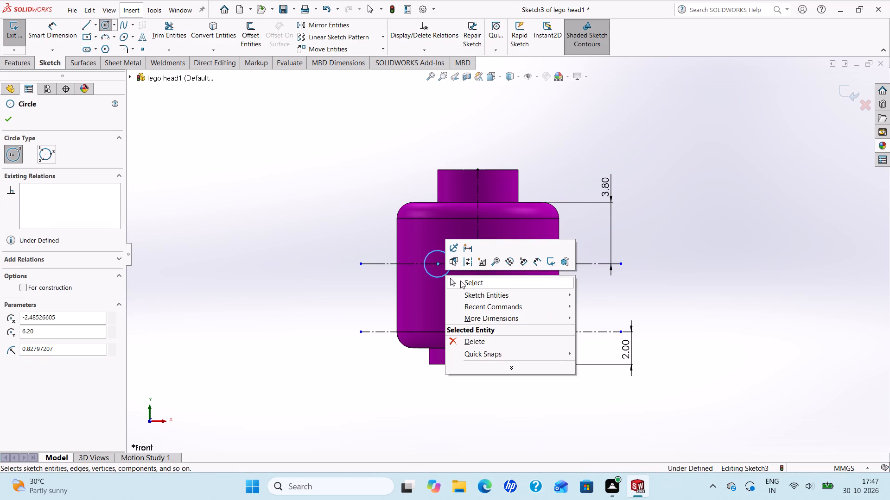
left_click(461, 282)
Dimension the eye circle's diameter as 1.80 mm.
left_click(51, 31)
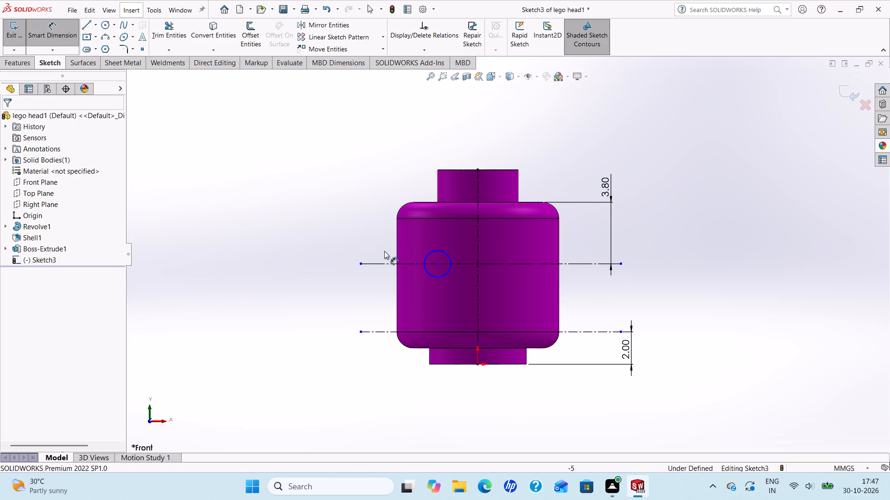
left_click(437, 252)
left_click(342, 221)
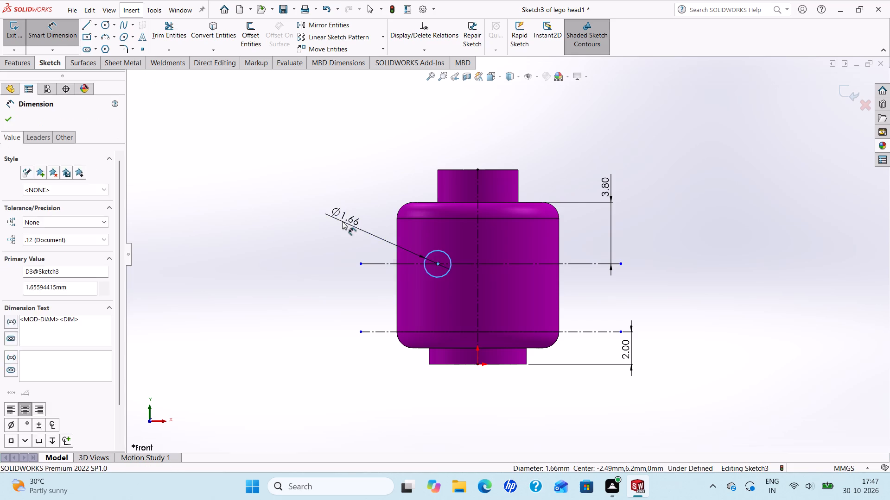
type("1.80")
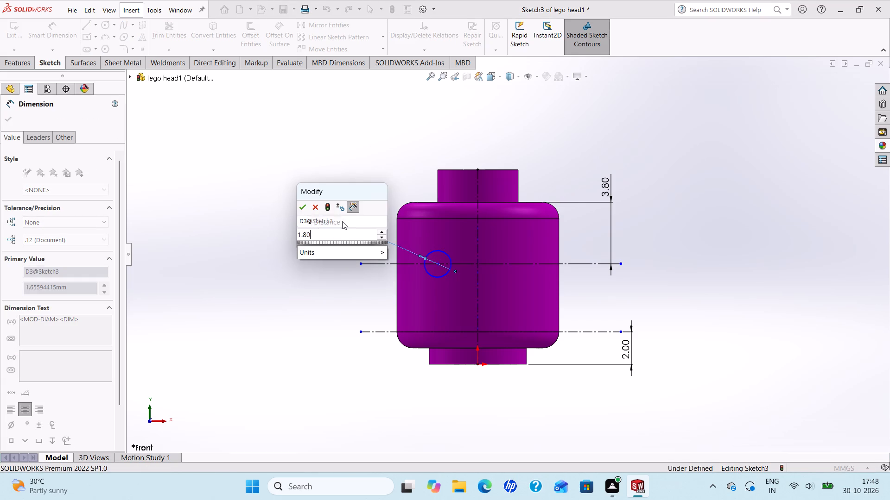
key("Return")
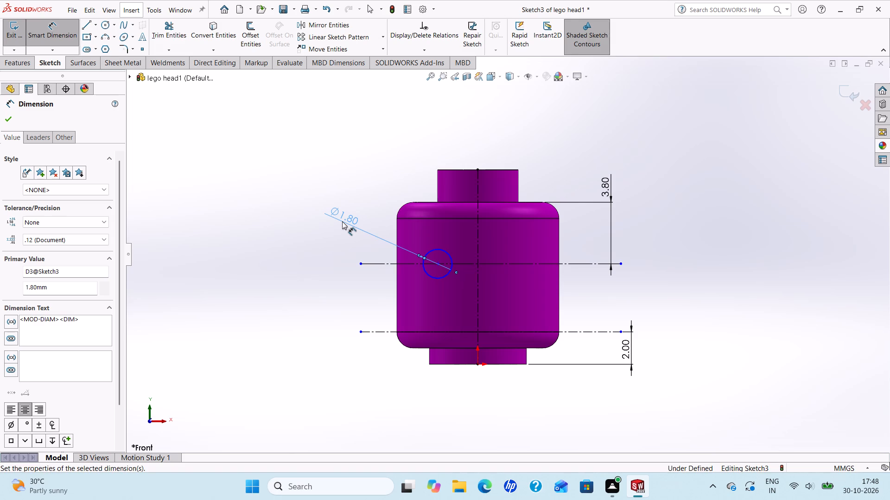
Set the eye circle's diameter to 1.30 mm.
left_click_drag(53, 288, 0, 297)
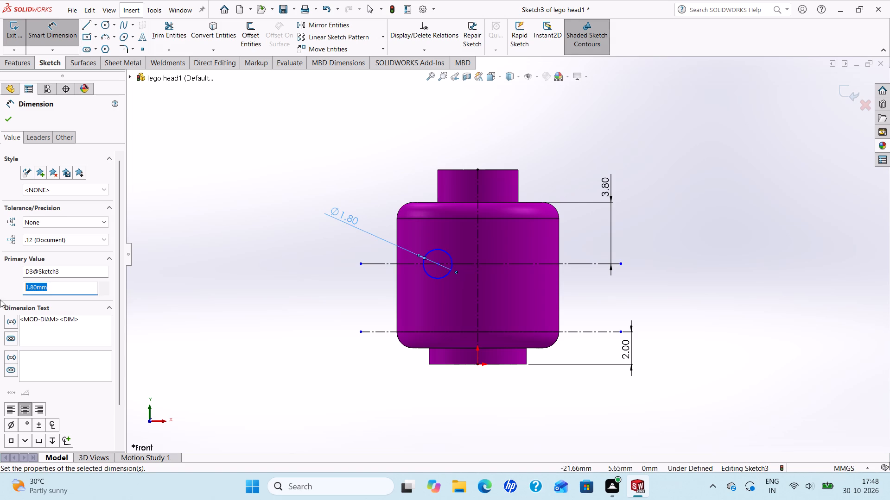
type("1.6")
key("BackSpace")
type("30")
key("Return")
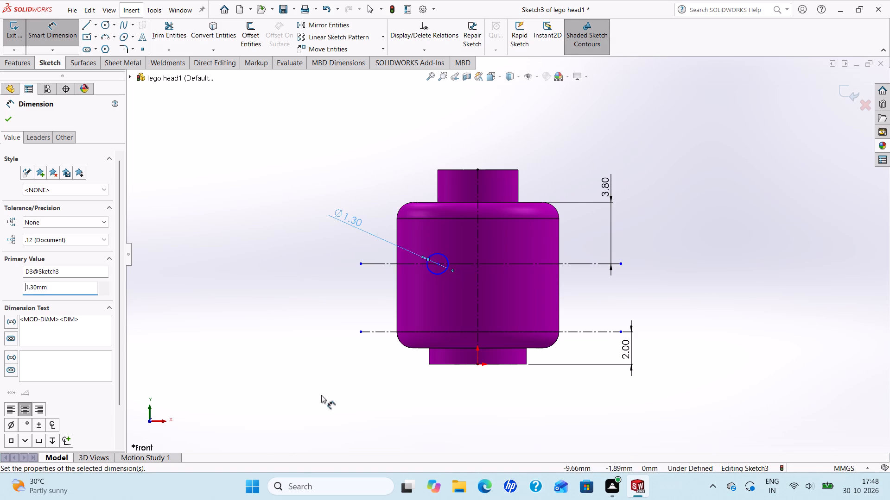
Dimension the eye circle's center 1.65 mm from the vertical centerline.
left_click(438, 264)
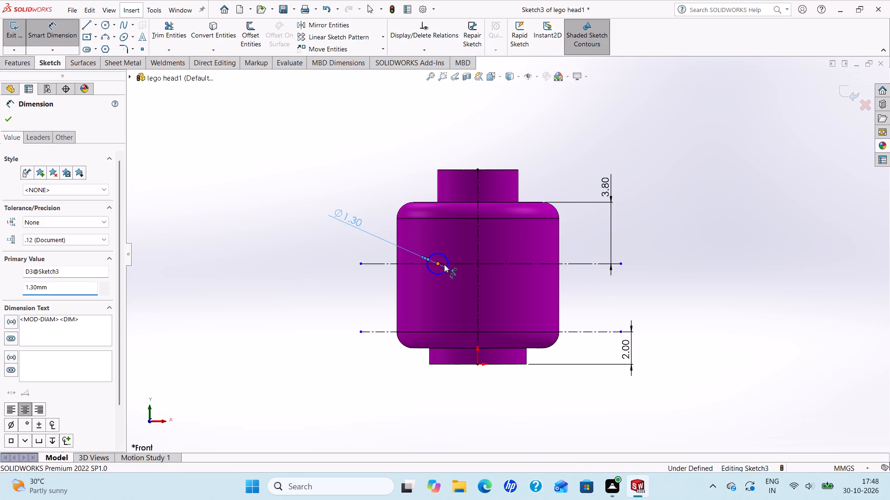
left_click(479, 258)
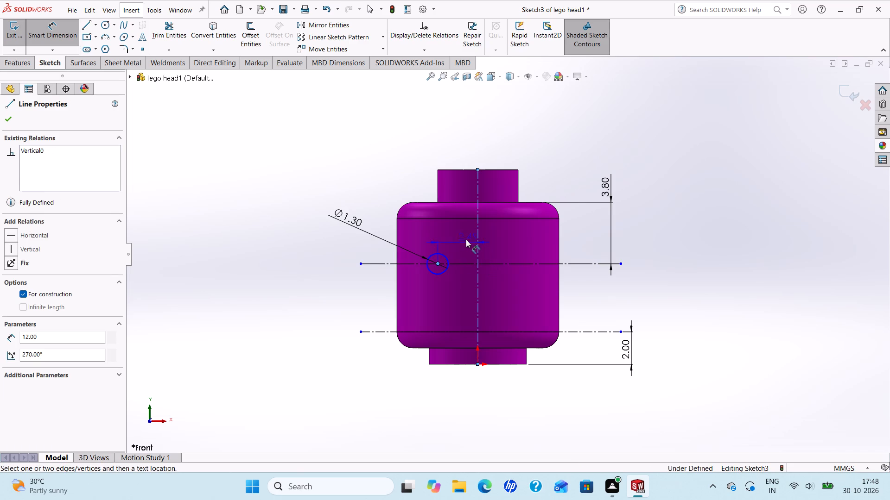
left_click(460, 231)
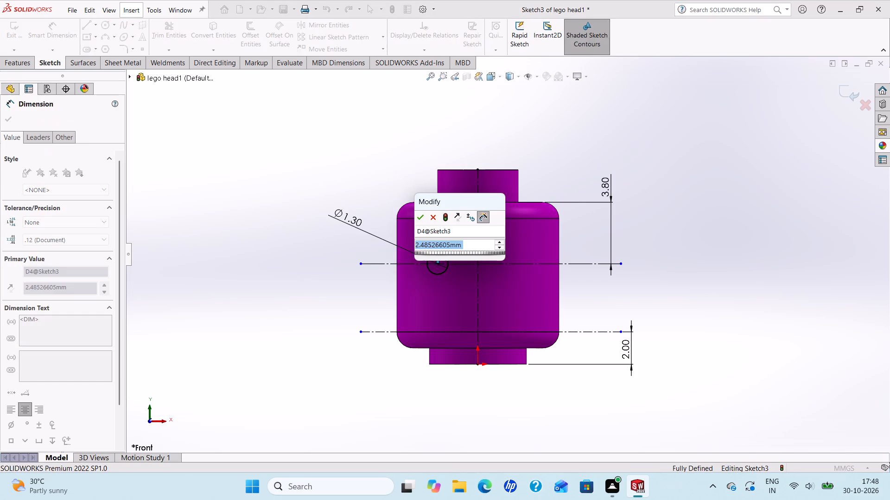
type("1.5")
key("BackSpace")
type("65")
key("Return")
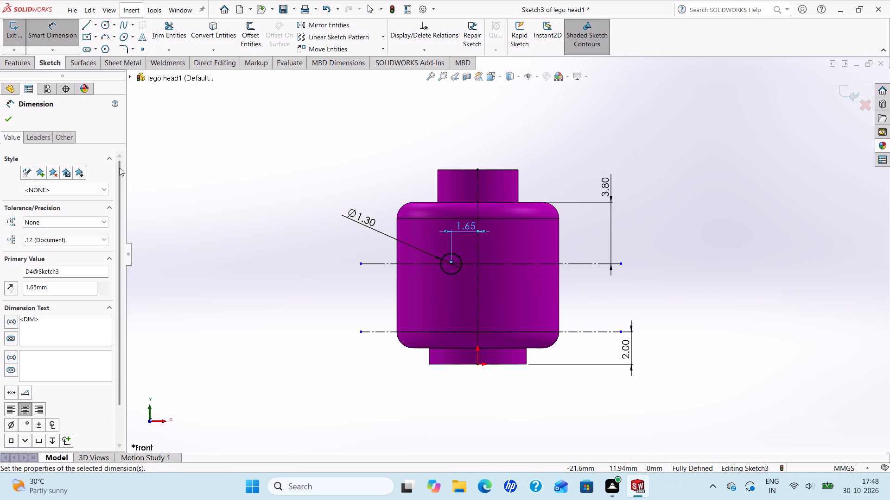
left_click(6, 121)
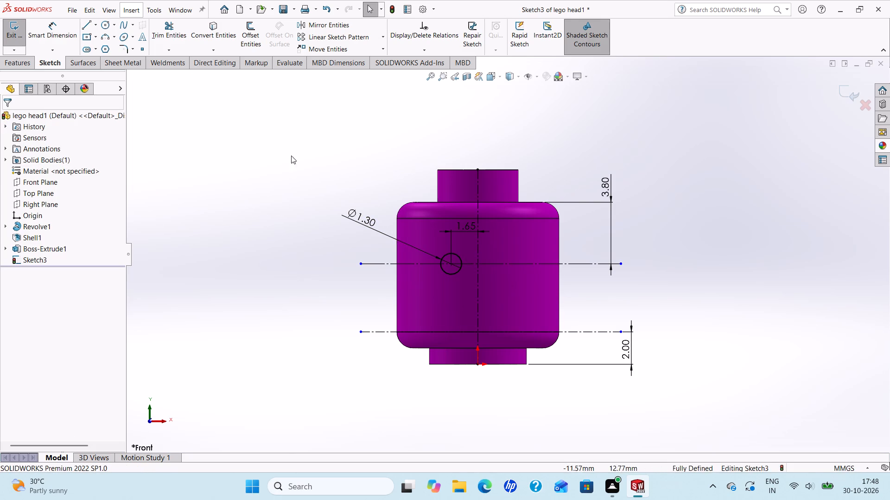
Mirror the eye circle about the vertical centerline, keeping the original as a copy.
left_click(305, 21)
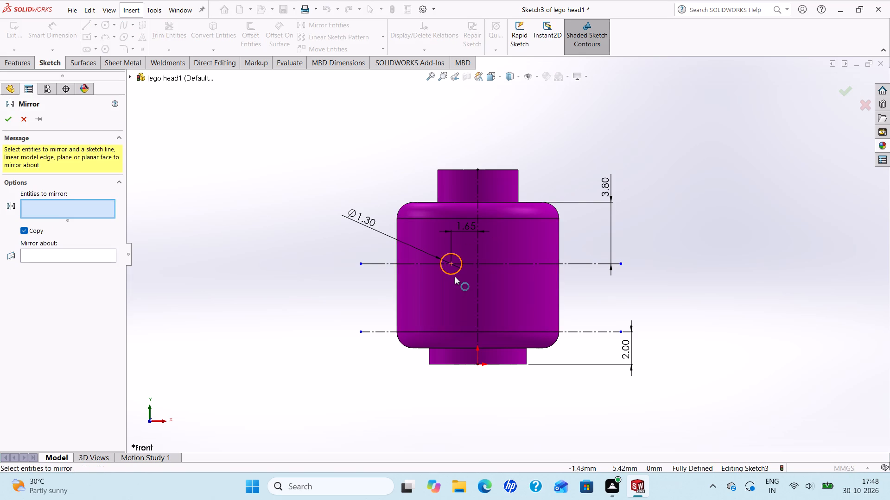
left_click(455, 276)
left_click(28, 254)
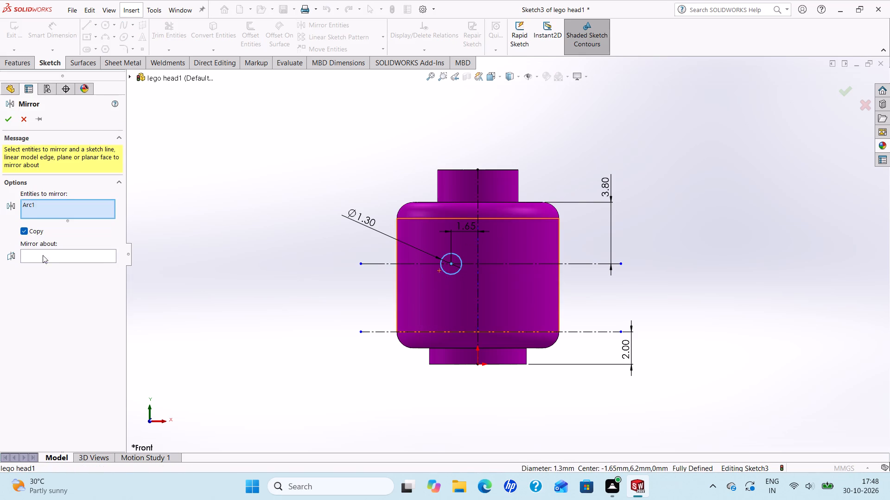
left_click(479, 303)
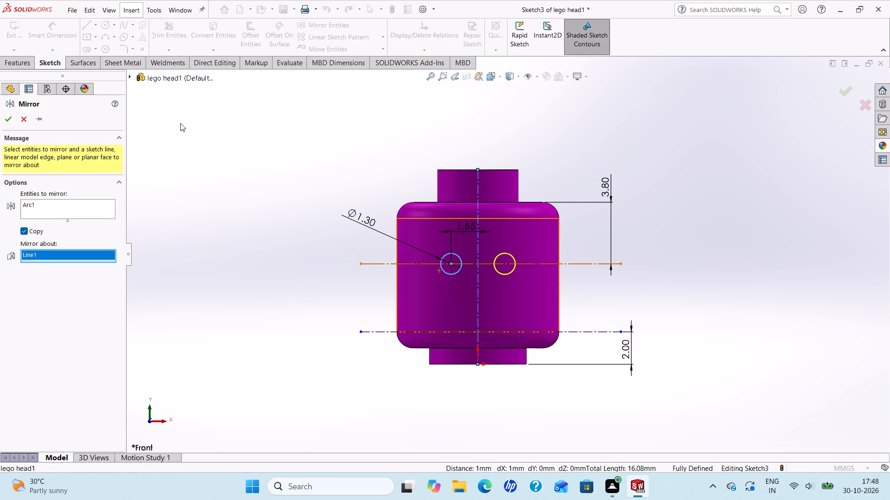
left_click(10, 121)
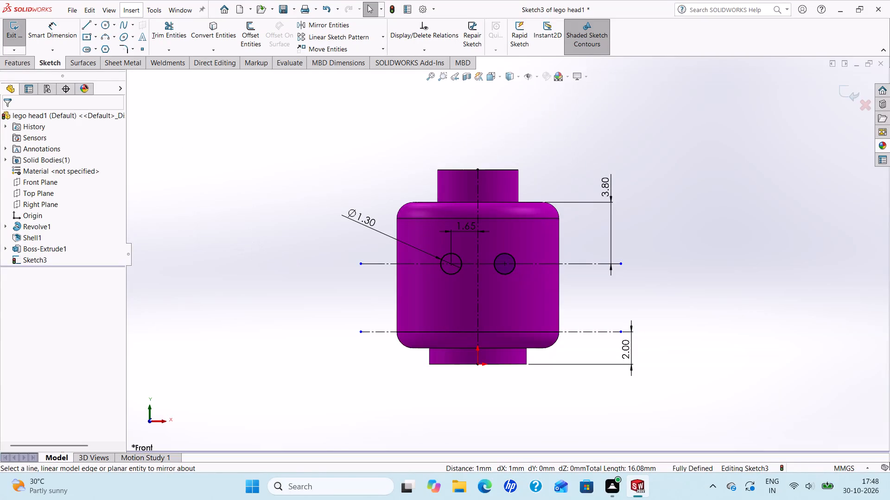
Sketch a downward-curving three-point mouth arc, about 1.78 mm radius and 90°, between the eye circles and the lower horizontal centerline.
left_click(103, 37)
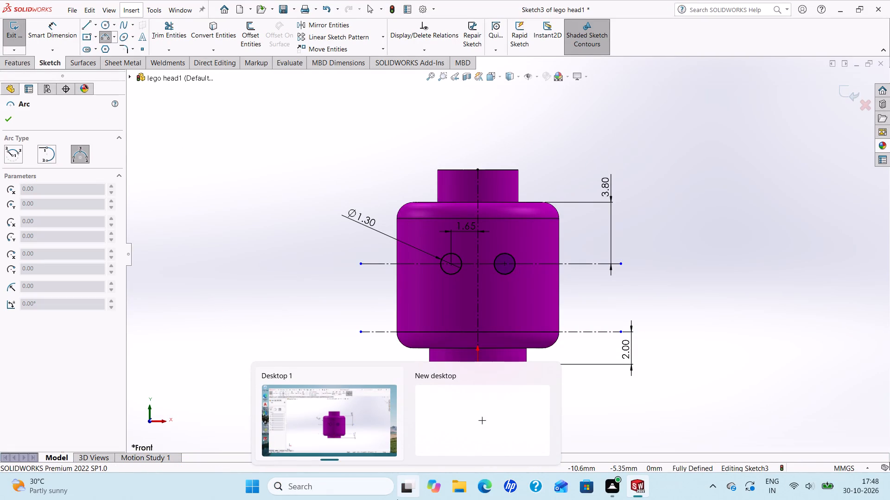
left_click(459, 311)
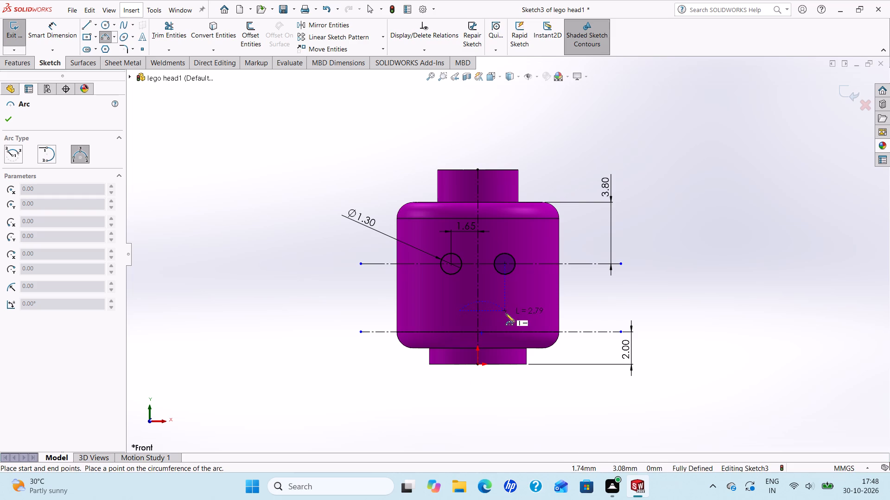
left_click(500, 313)
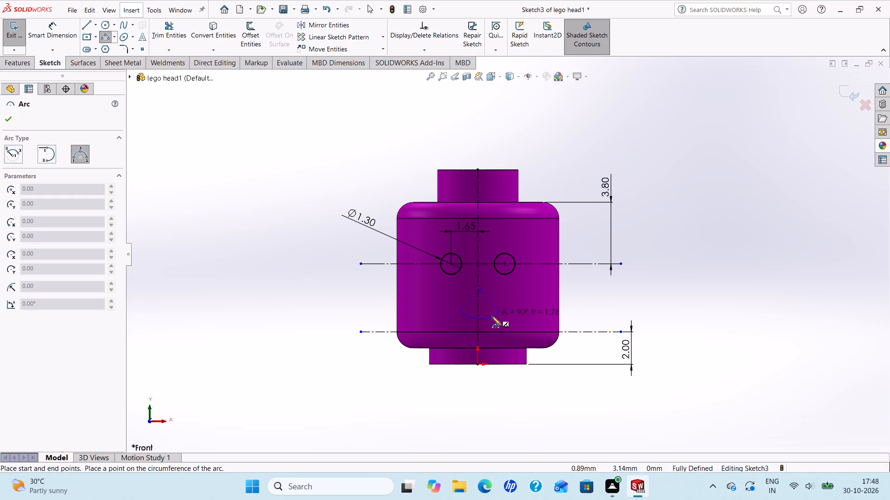
left_click(492, 316)
right_click(492, 316)
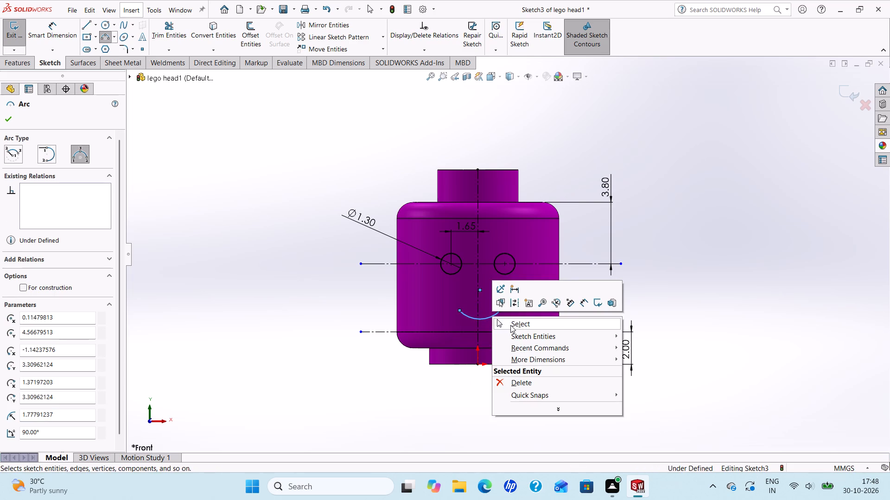
left_click(510, 325)
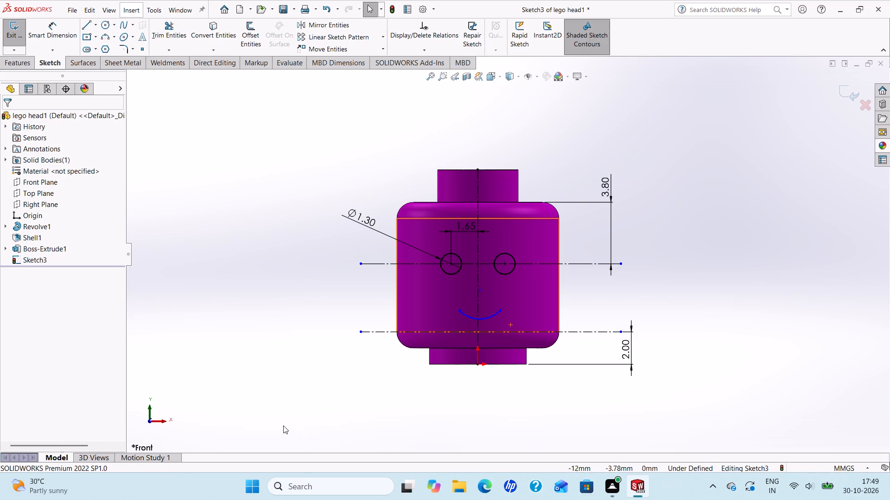
Dimension the mouth arc with a radius of 3.00 mm.
left_click(49, 35)
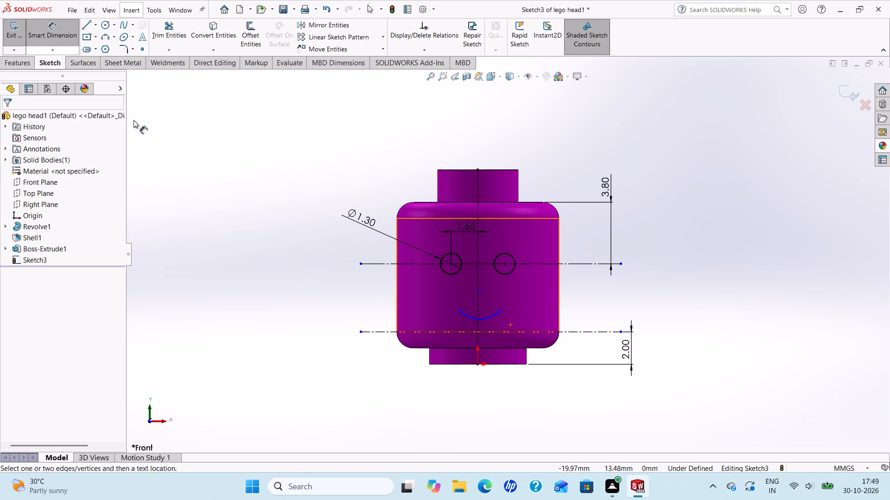
left_click(470, 320)
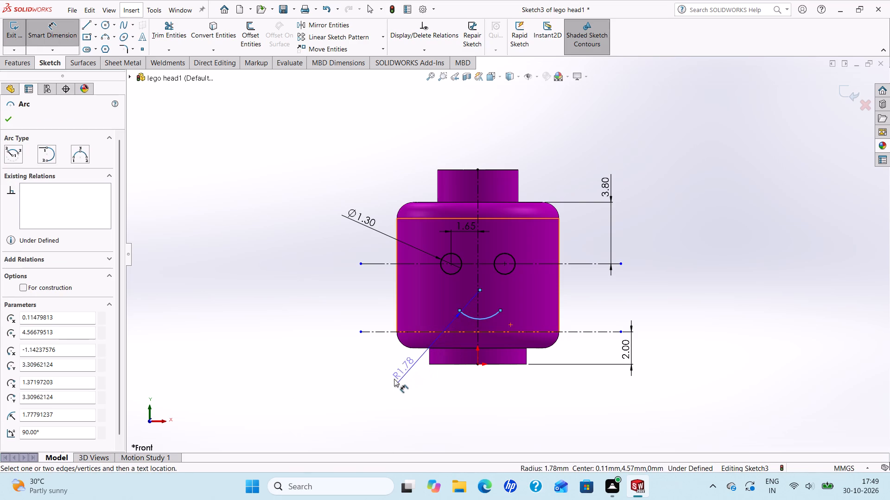
left_click(391, 381)
key("3")
key("Return")
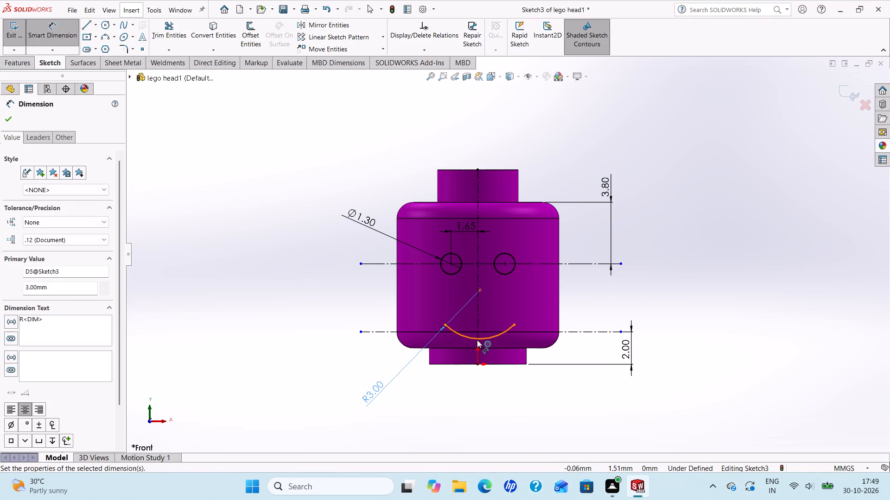
scroll(478, 340, "down", 3)
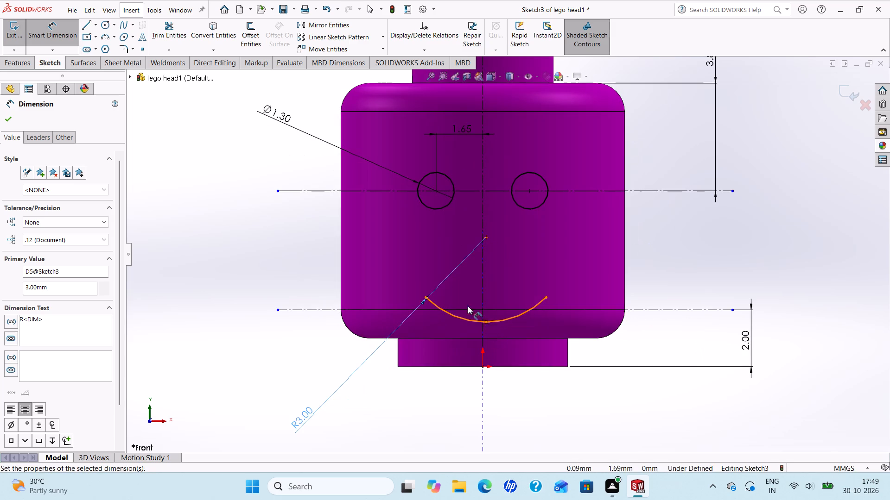
left_click(6, 120)
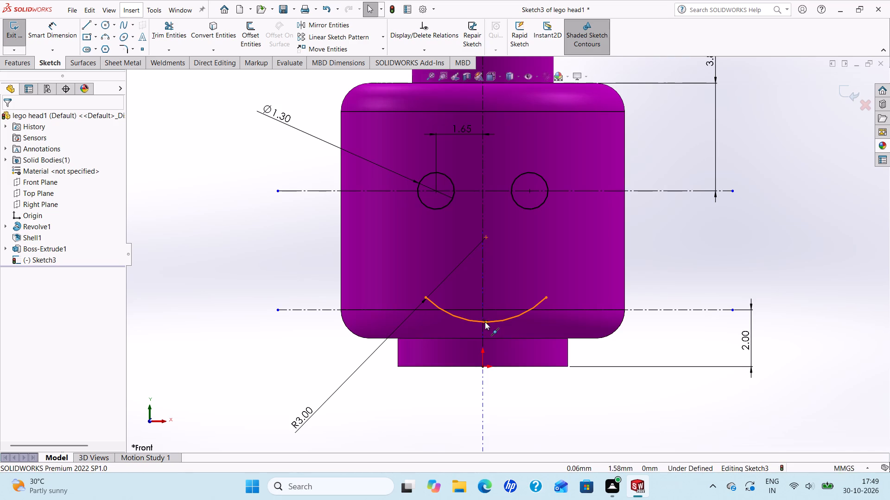
Make the mouth arc's midpoint coincident with the vertical centerline.
left_click(485, 322, "ctrl")
left_click(482, 316, "ctrl")
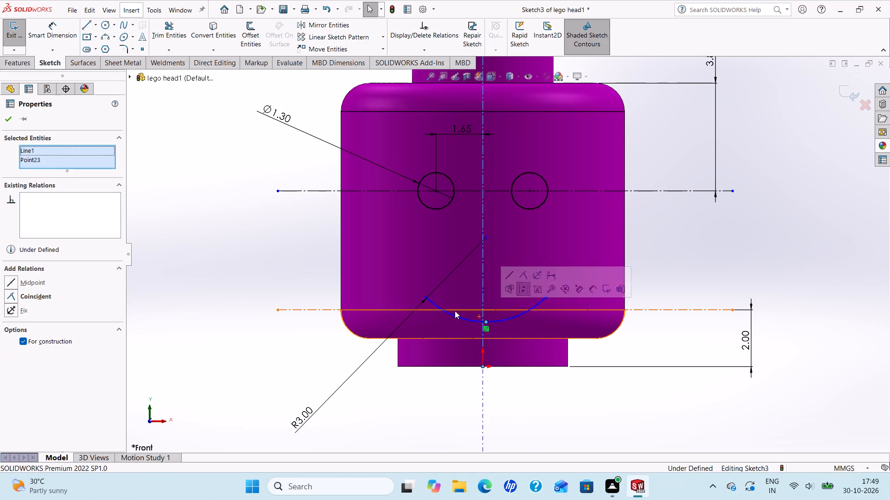
left_click(12, 293)
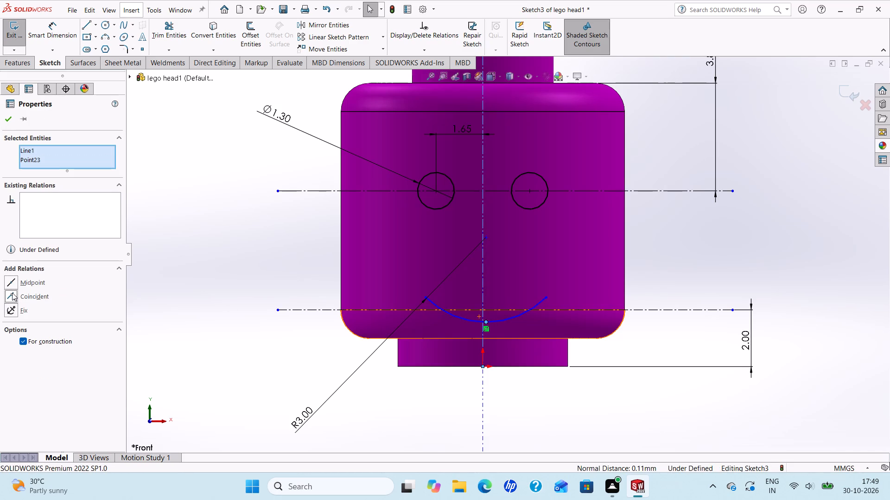
left_click(6, 124)
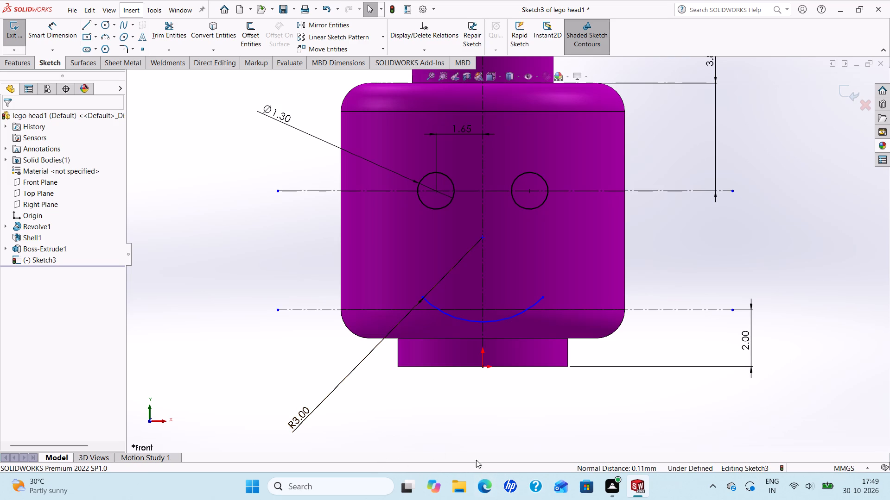
Add a tangent relation between the mouth arc and the lower horizontal centerline.
left_click(488, 324, "ctrl")
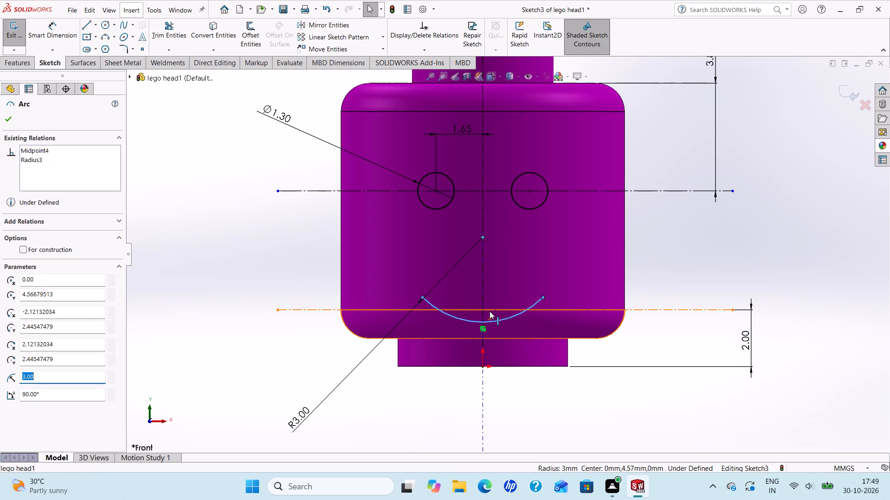
left_click(489, 311, "ctrl")
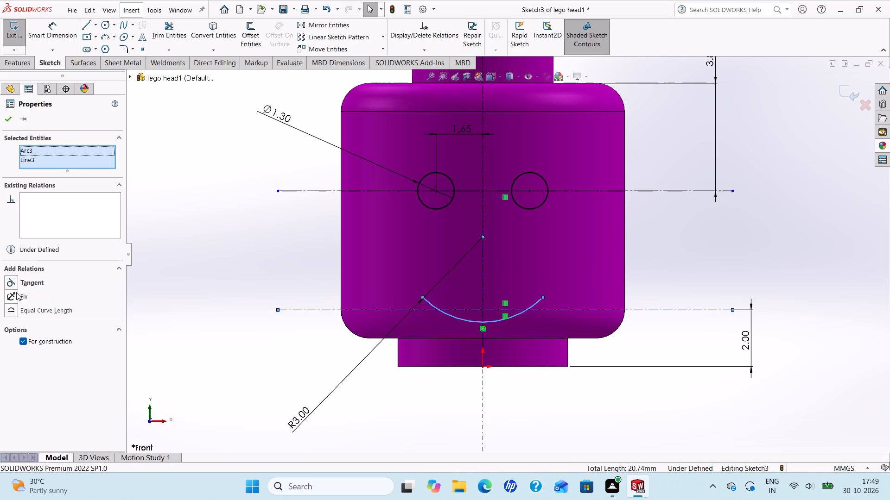
left_click(14, 278)
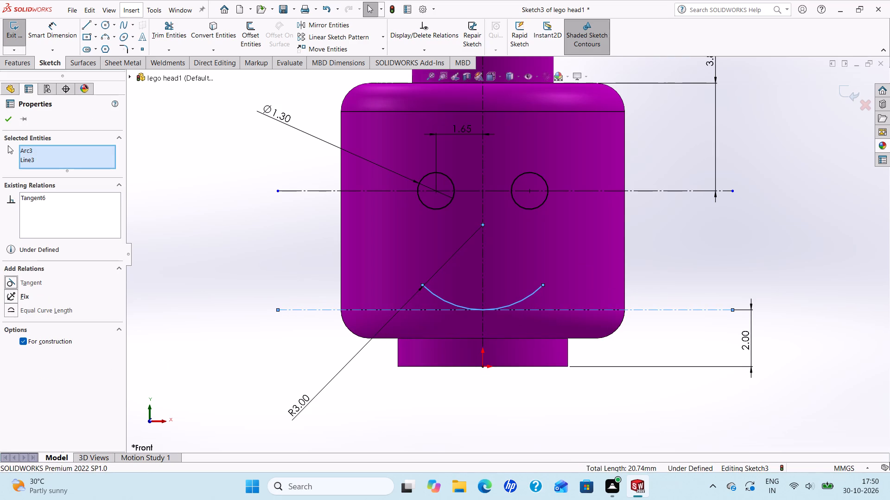
left_click(7, 125)
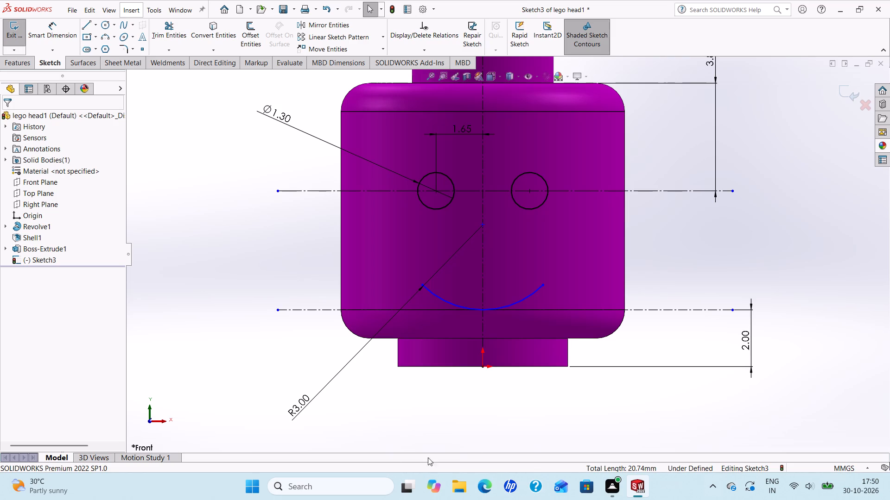
Convert the mouth arc to construction geometry.
left_click(441, 298)
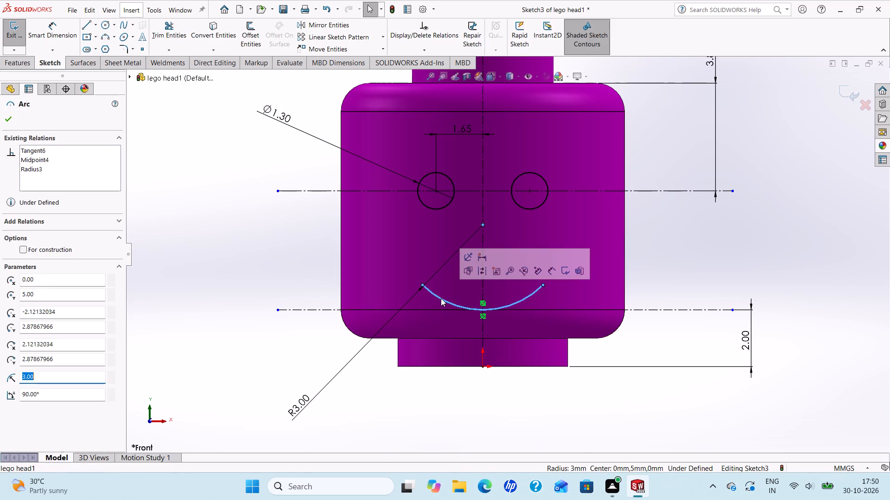
left_click(20, 249)
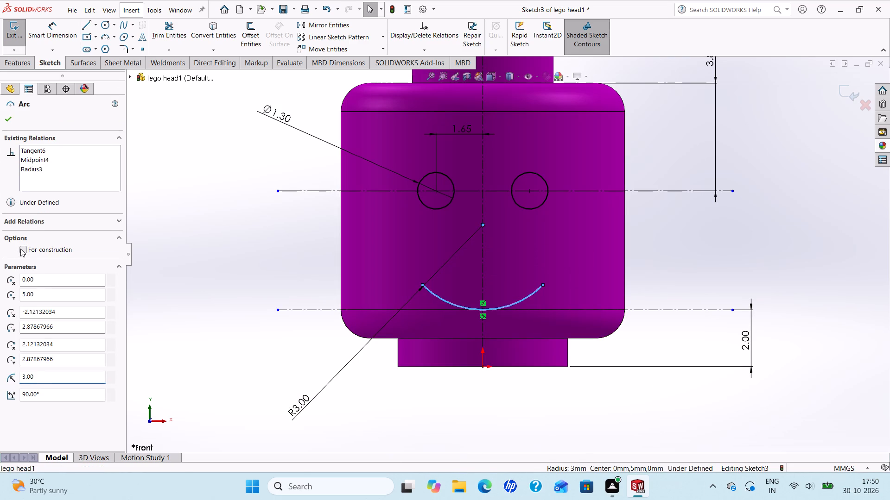
left_click(9, 119)
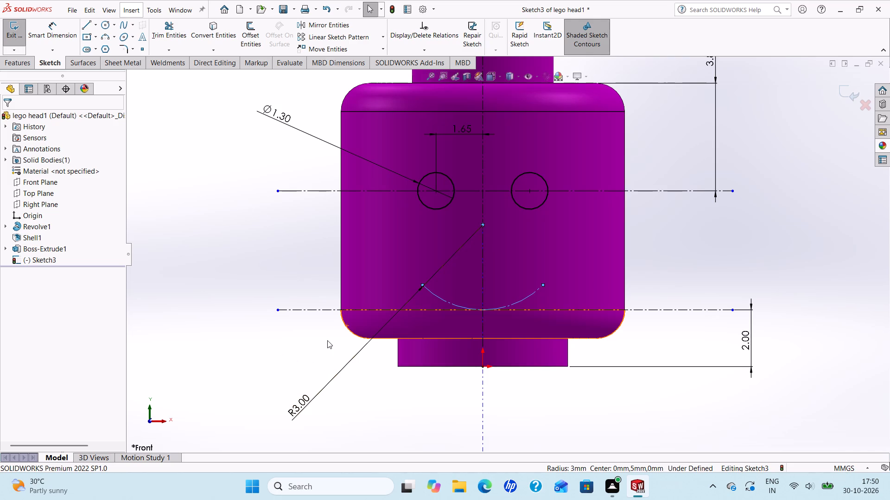
Offset the mouth arc bi-directionally by 0.10 mm, with dimensions added and the ends left uncapped.
left_click(253, 33)
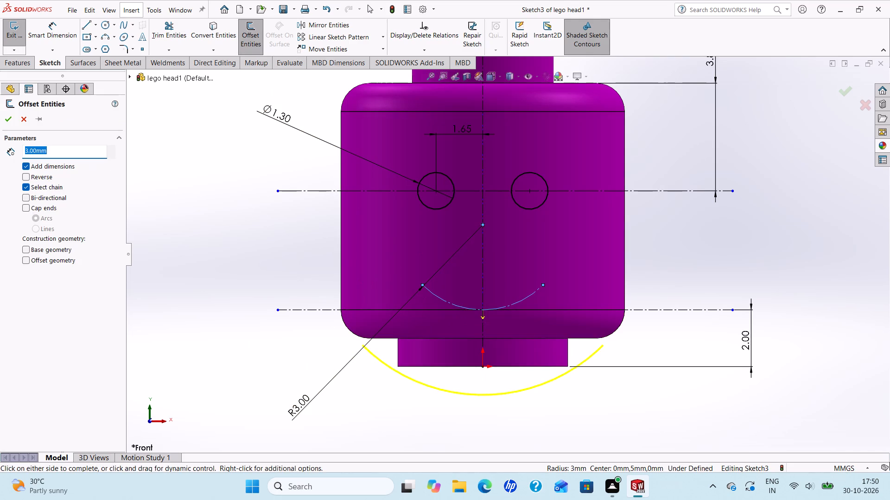
left_click_drag(68, 150, 0, 161)
type("0.")
key("1")
key("Return")
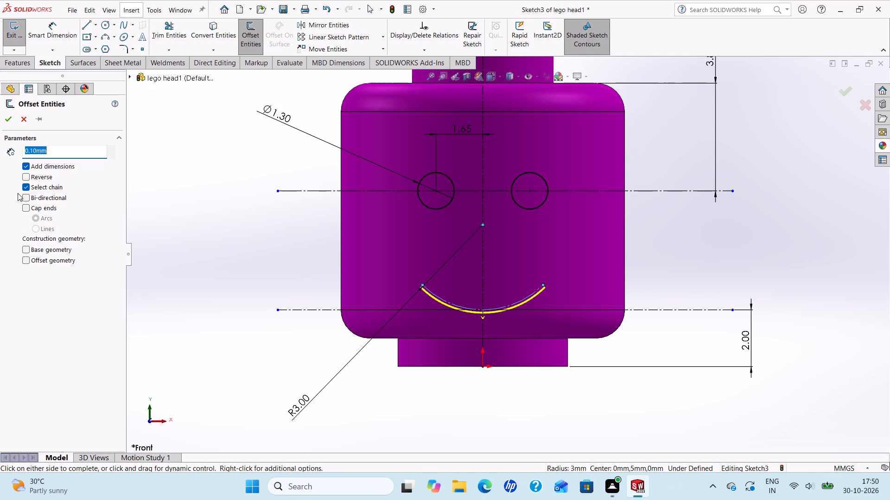
left_click(26, 194)
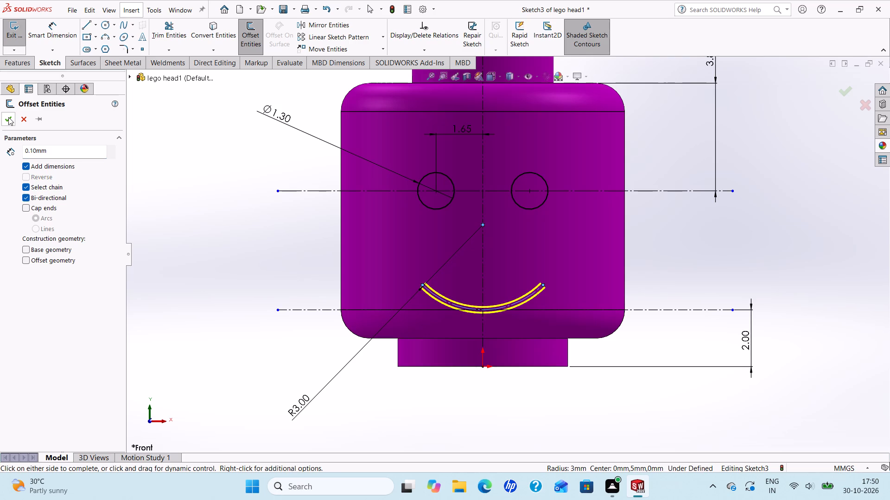
left_click(8, 116)
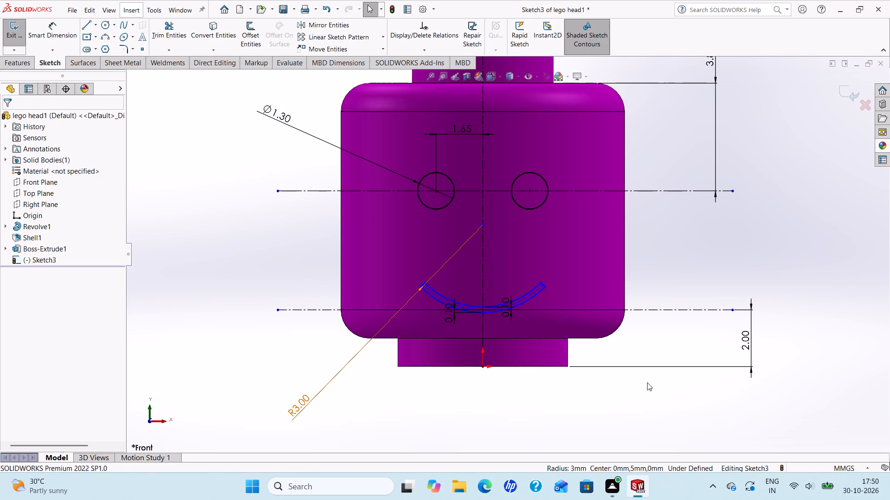
Sketch a circle of about 0.10 mm radius centered on the construction arc's right end, reaching the offset arc's endpoint.
scroll(535, 292, "down", 4)
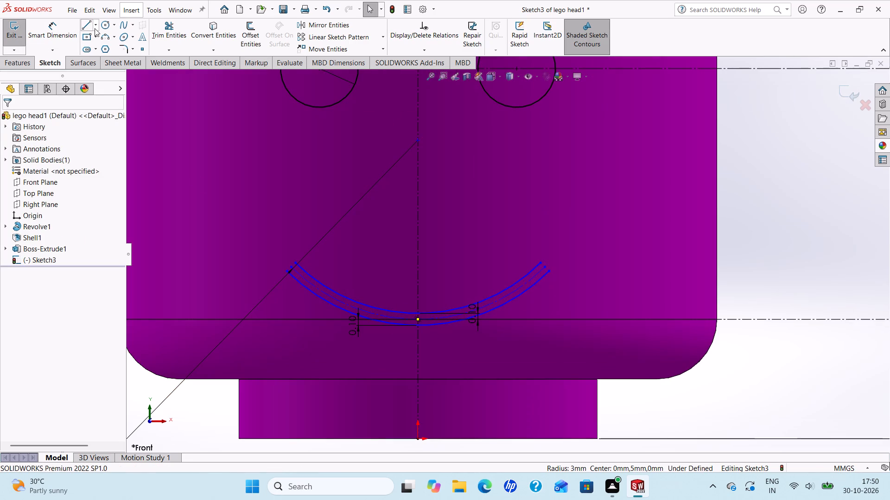
left_click(102, 23)
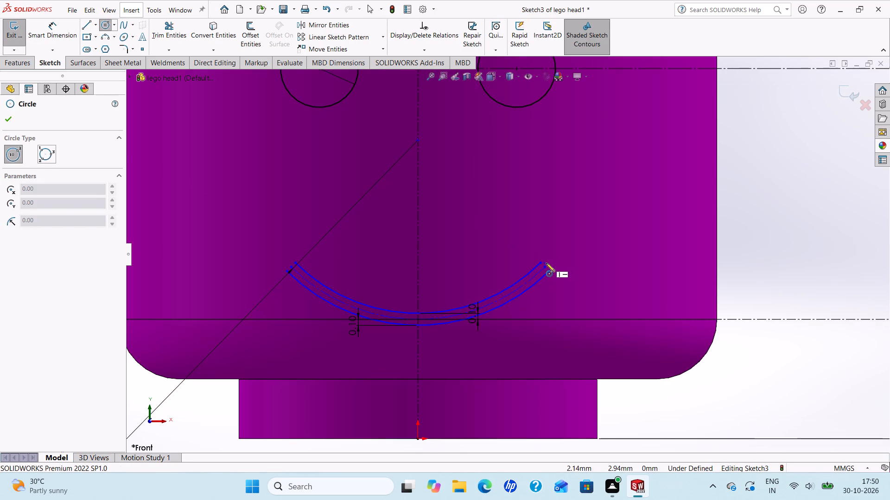
scroll(546, 269, "down", 4)
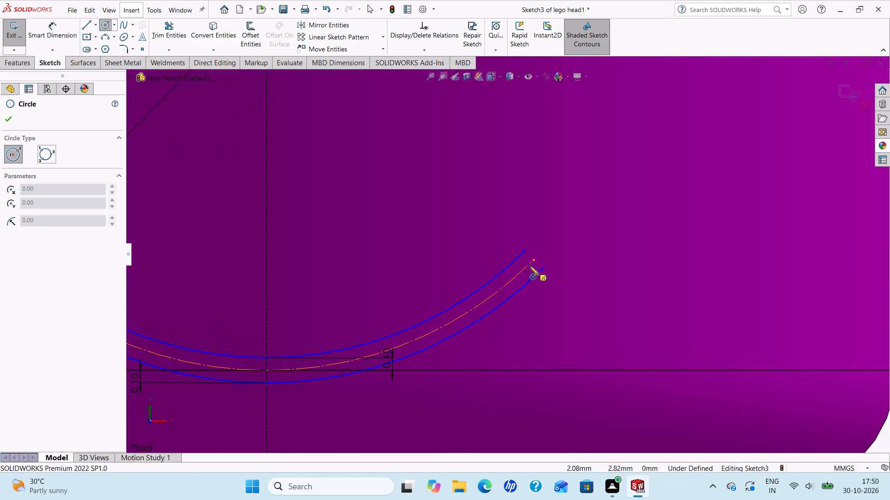
left_click(535, 262)
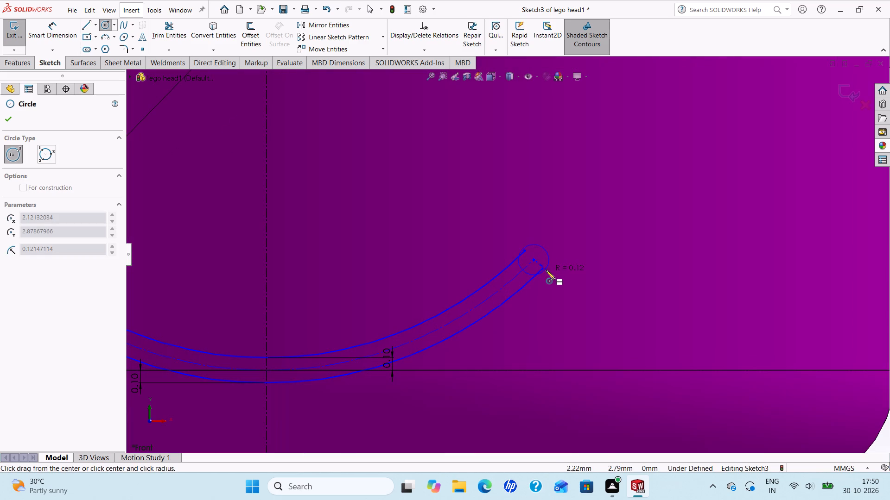
left_click(543, 269)
right_click(543, 269)
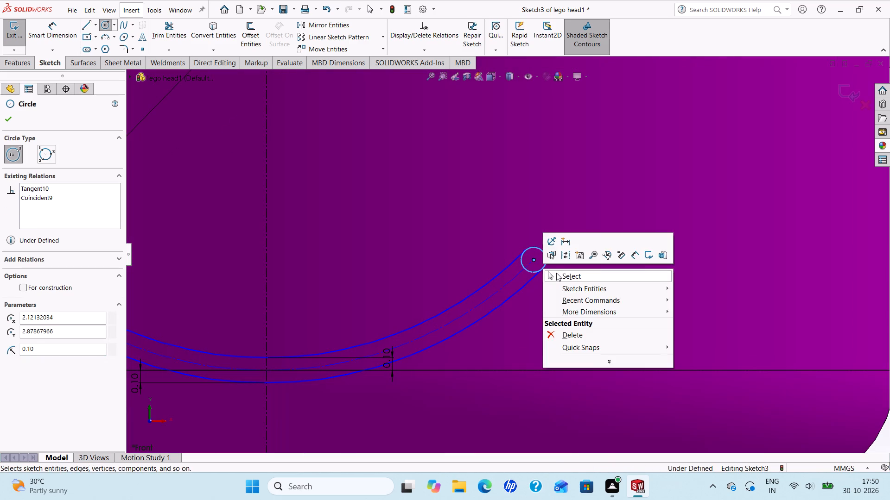
left_click(556, 273)
scroll(538, 264, "up", 5)
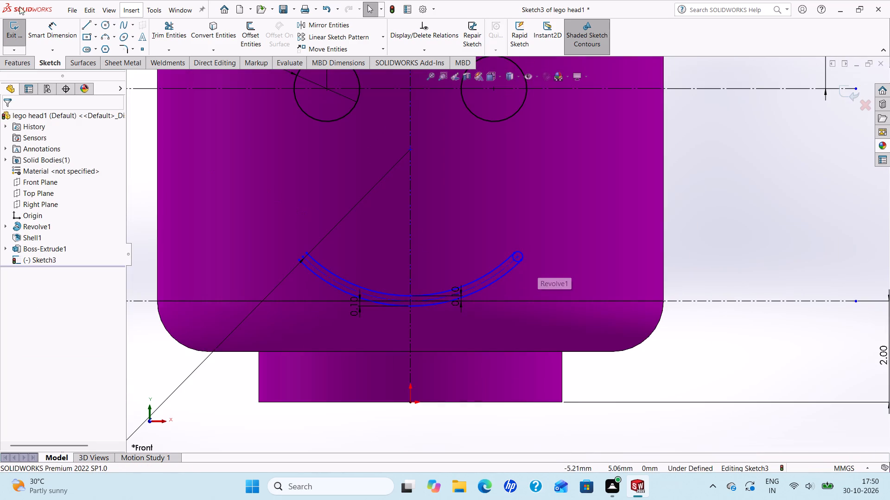
Sketch a circle of about 0.10 mm radius centered on the construction arc's left end, reaching the inner offset arc's endpoint.
left_click(106, 19)
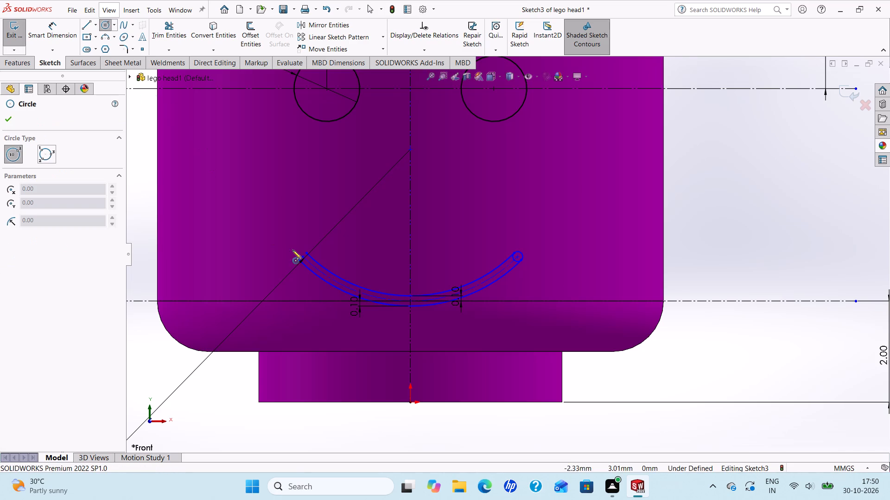
scroll(292, 250, "down", 6)
scroll(371, 274, "down", 7)
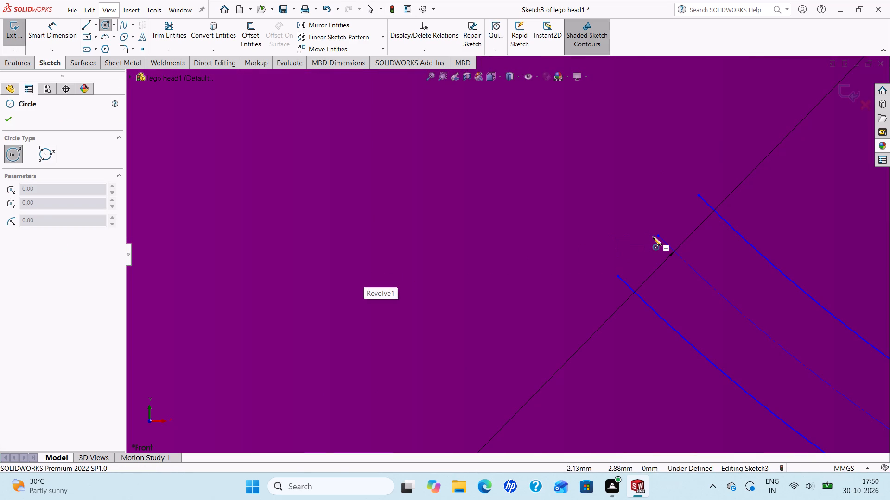
left_click(657, 236)
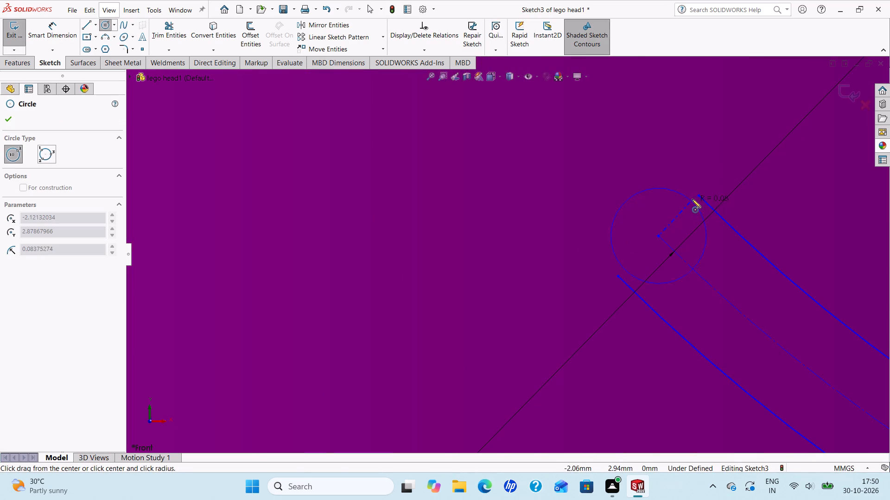
left_click(701, 196)
right_click(701, 196)
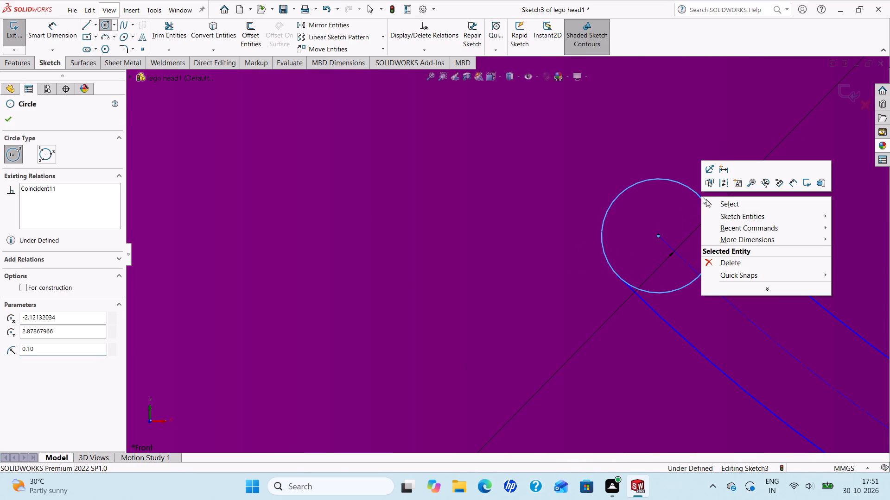
left_click(718, 207)
scroll(709, 207, "up", 6)
scroll(632, 209, "up", 2)
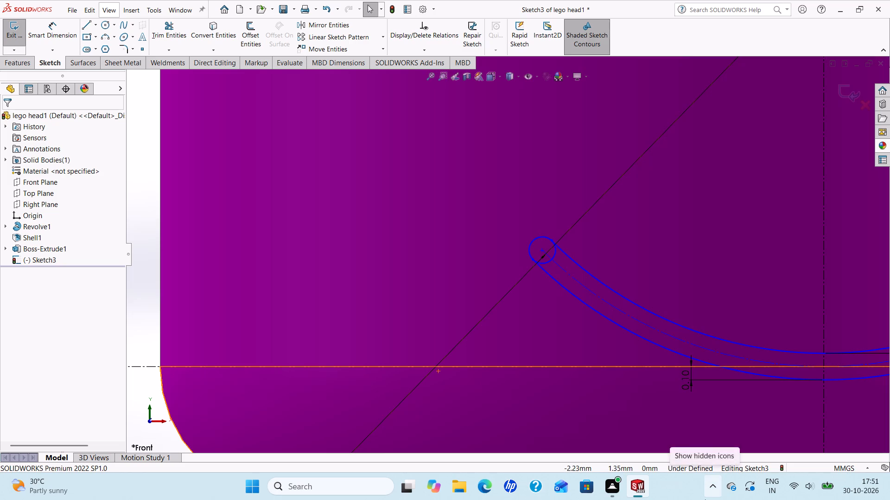
Power trim the portion of the left end circle lying between the two offset mouth arcs.
left_click(167, 31)
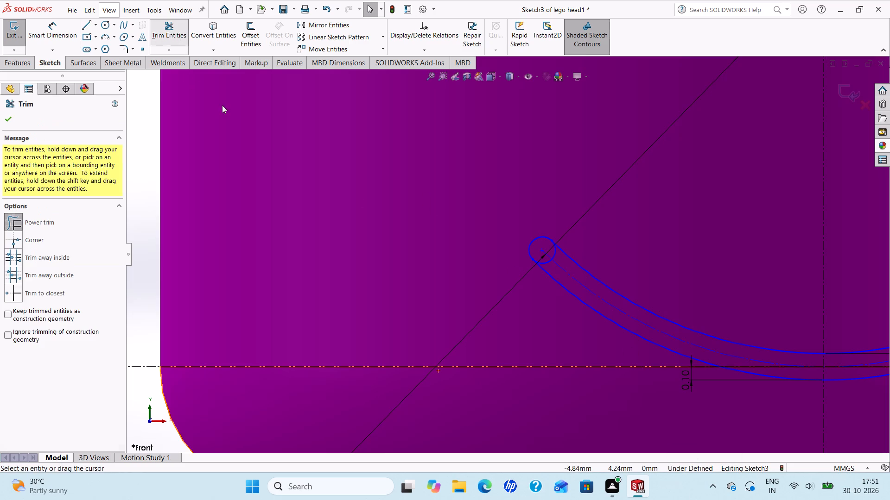
scroll(587, 284, "down", 4)
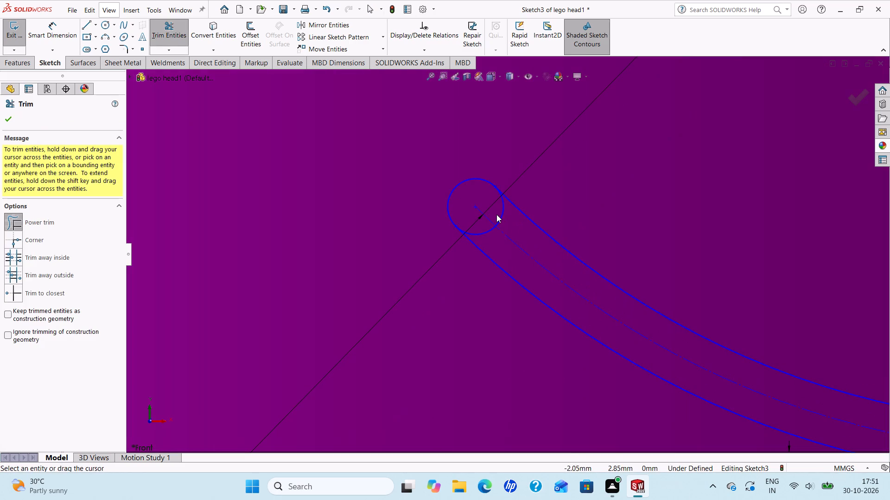
left_click_drag(496, 214, 514, 224)
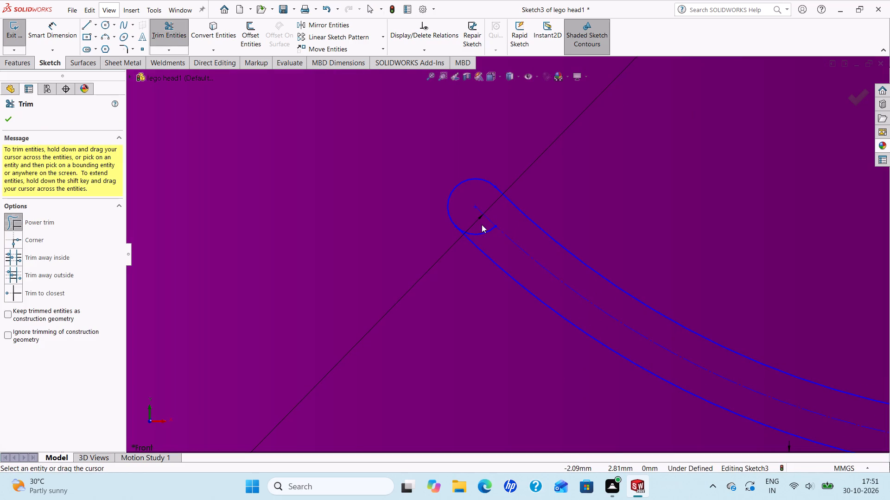
left_click_drag(482, 225, 496, 244)
scroll(500, 245, "up", 6)
scroll(660, 285, "up", 1)
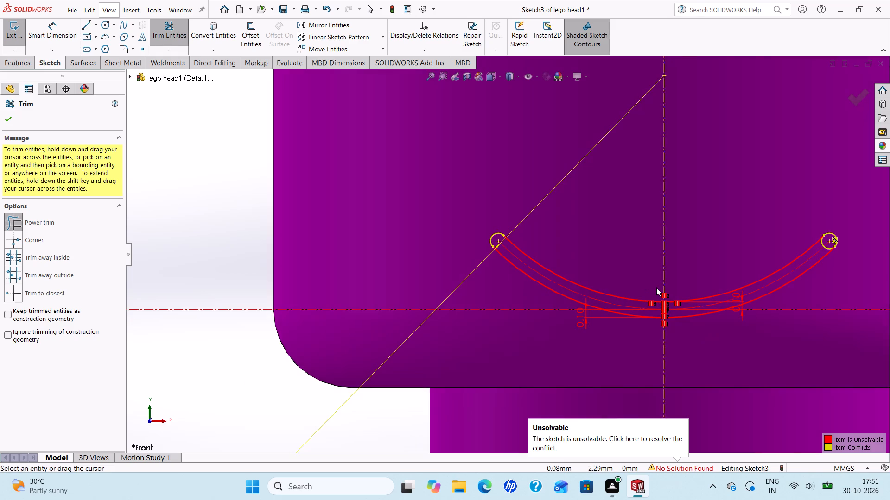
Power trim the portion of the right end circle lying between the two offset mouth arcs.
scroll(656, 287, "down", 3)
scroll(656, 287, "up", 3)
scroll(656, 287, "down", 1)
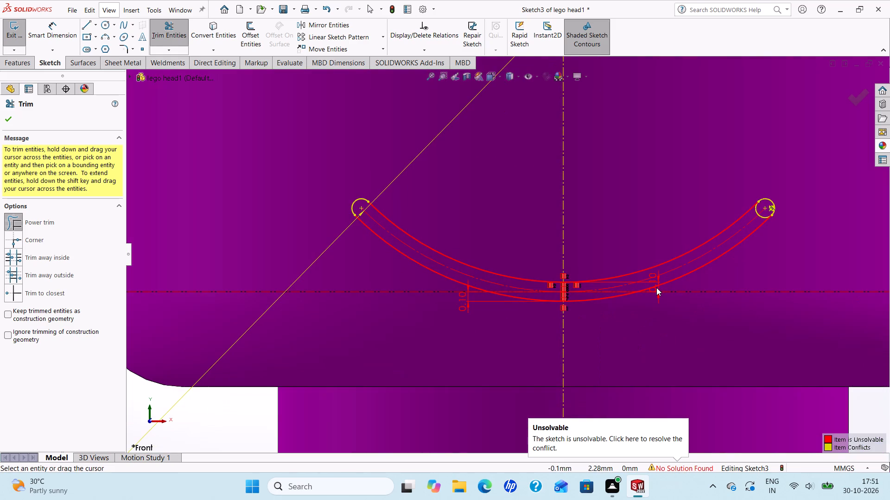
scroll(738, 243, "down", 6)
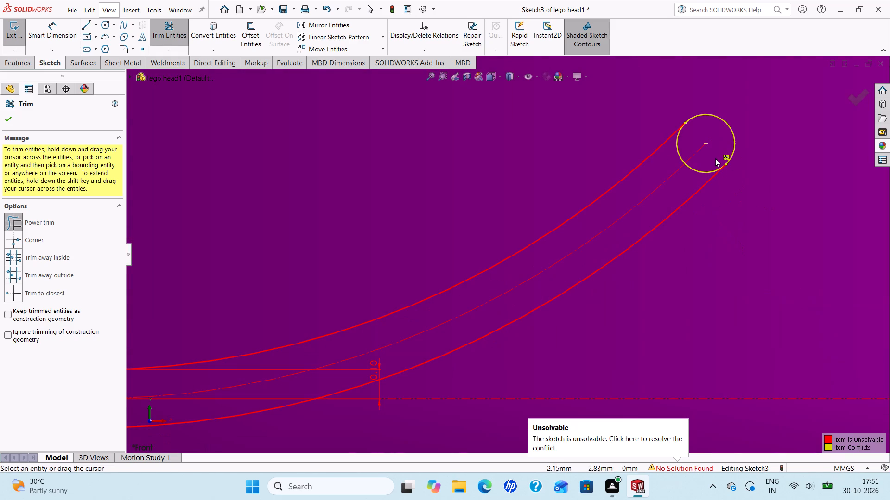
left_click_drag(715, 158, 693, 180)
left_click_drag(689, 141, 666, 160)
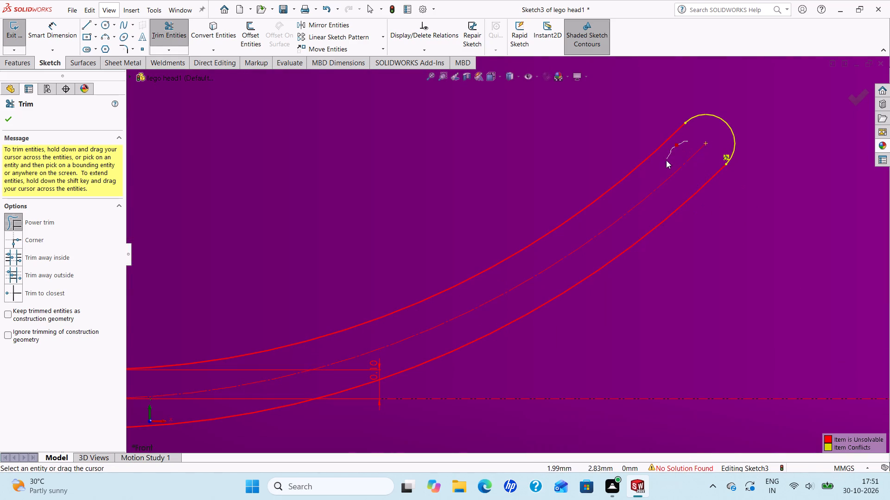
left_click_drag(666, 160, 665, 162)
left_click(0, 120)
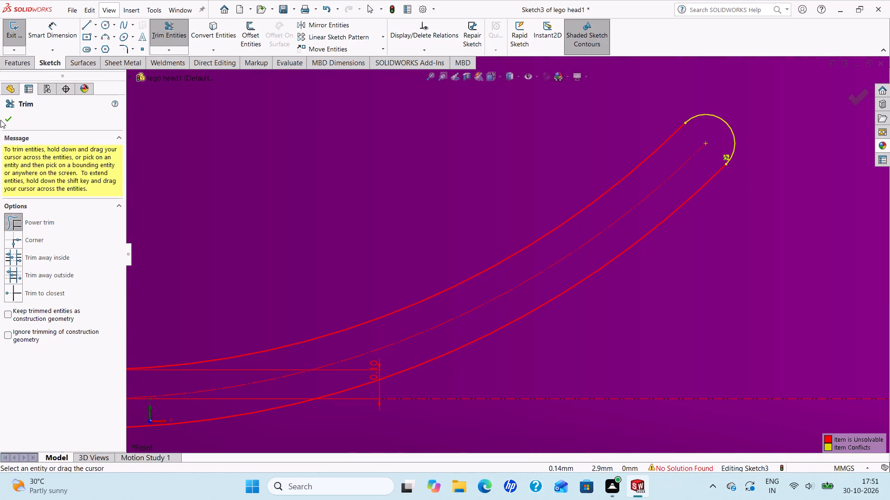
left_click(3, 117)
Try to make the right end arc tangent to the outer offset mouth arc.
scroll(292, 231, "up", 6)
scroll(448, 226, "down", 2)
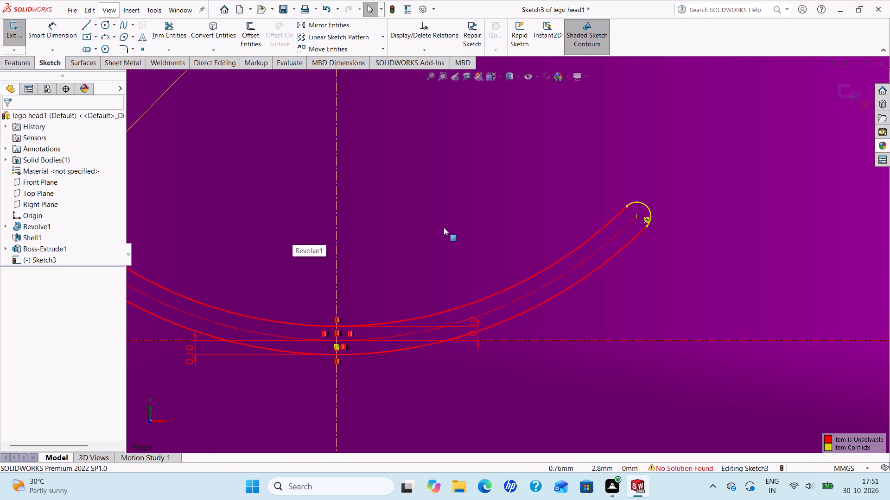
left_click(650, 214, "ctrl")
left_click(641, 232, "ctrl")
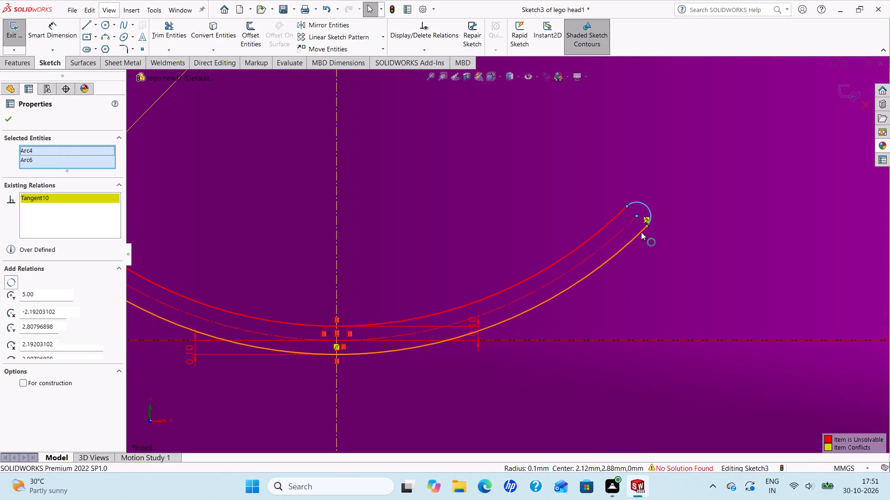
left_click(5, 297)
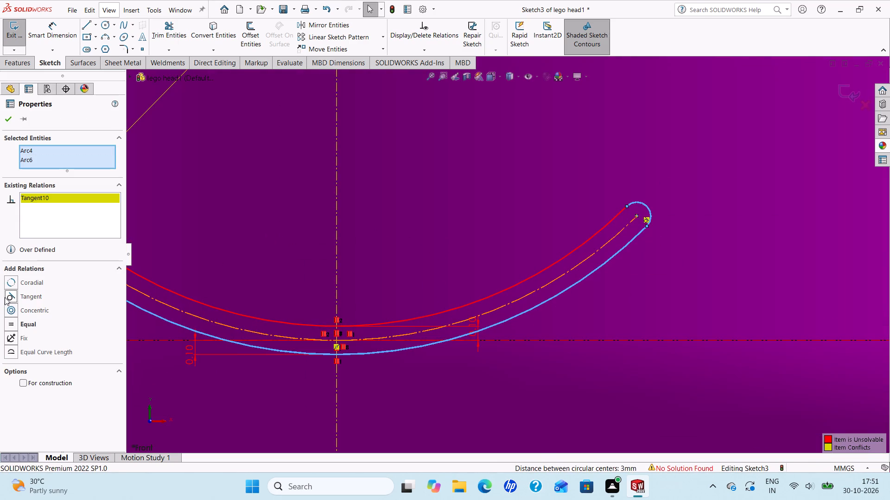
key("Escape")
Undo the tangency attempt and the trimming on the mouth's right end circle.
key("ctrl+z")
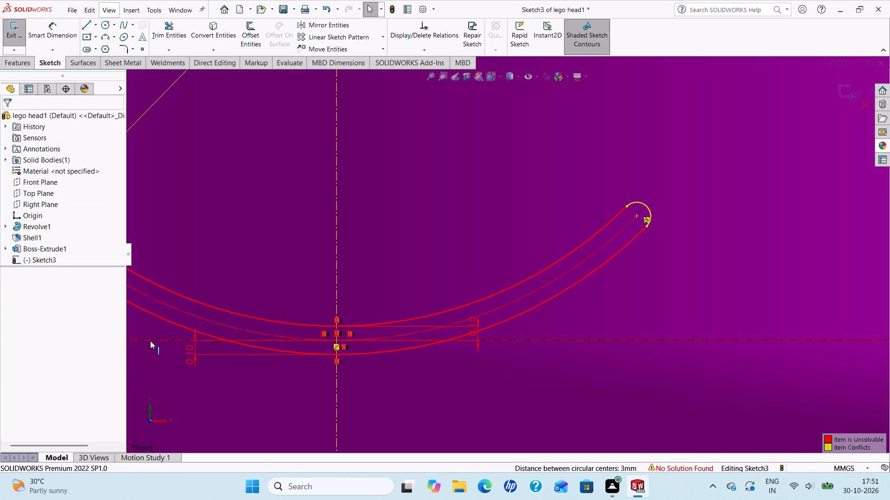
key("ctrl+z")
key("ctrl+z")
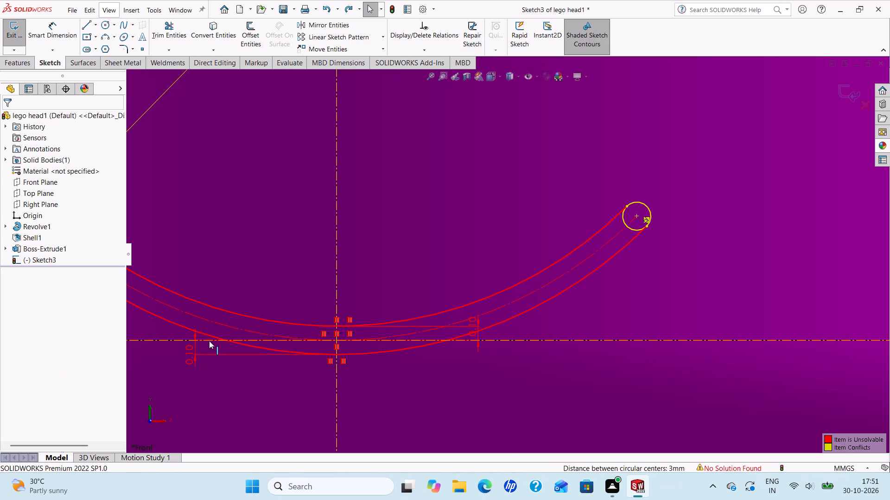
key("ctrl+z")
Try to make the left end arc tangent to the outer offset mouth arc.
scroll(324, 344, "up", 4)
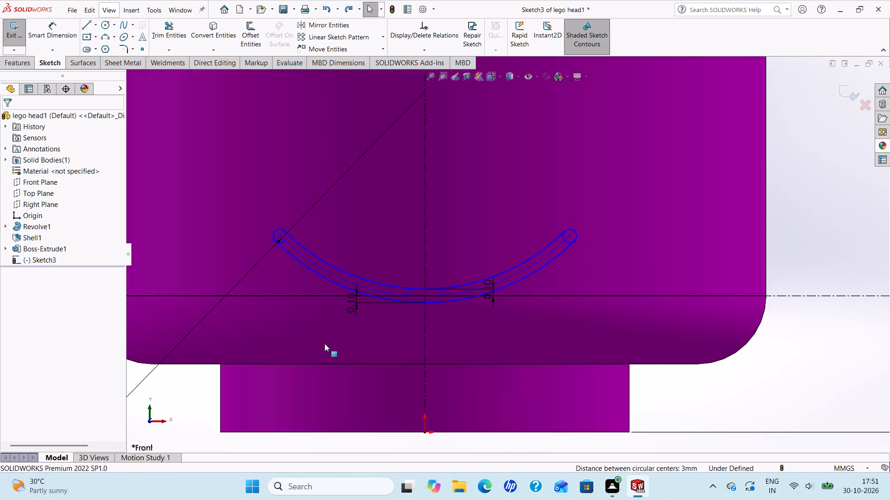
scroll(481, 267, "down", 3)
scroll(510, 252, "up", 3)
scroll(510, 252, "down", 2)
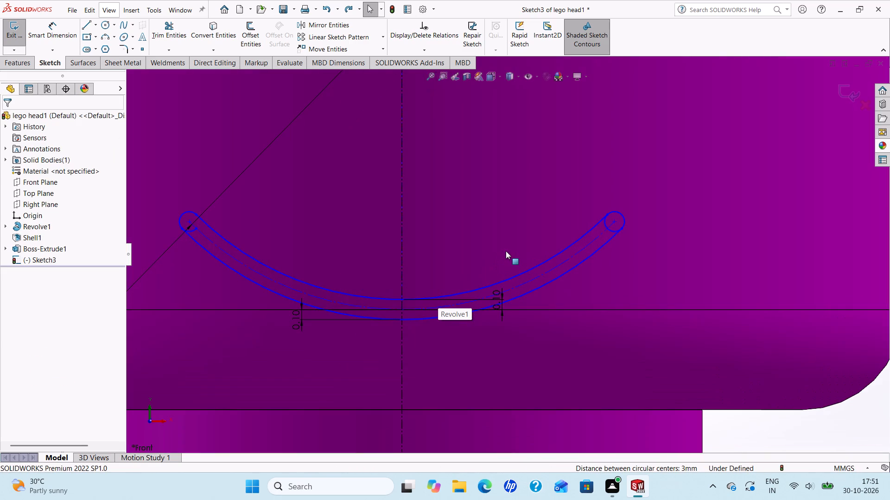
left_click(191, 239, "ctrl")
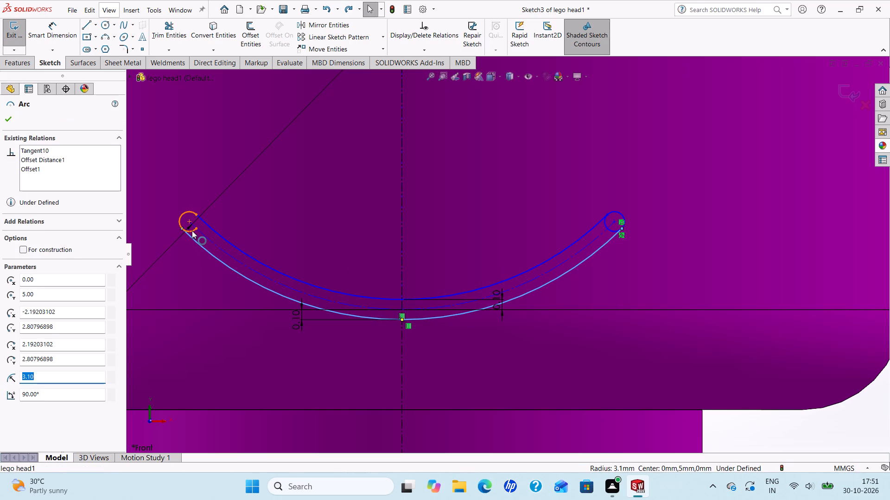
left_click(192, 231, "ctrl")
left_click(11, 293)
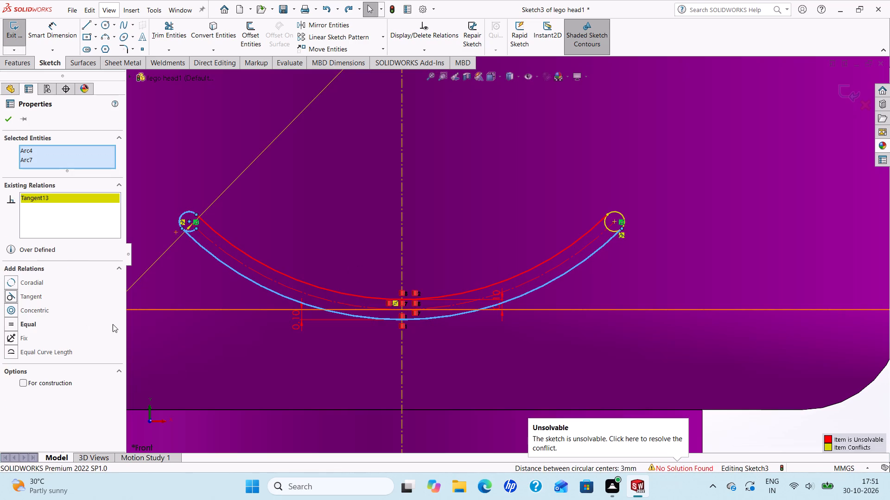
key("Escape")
Undo the left end tangency, the left circle's trimming and both mouth end circles.
key("ctrl+z")
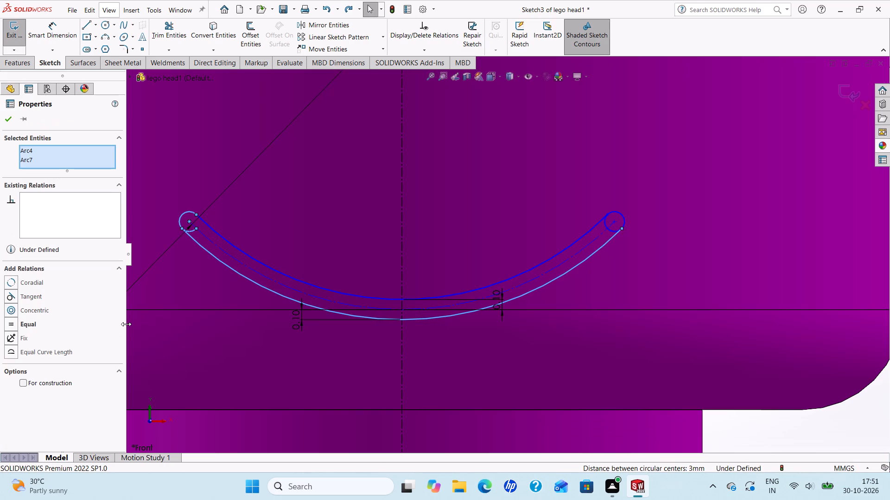
key("ctrl+z")
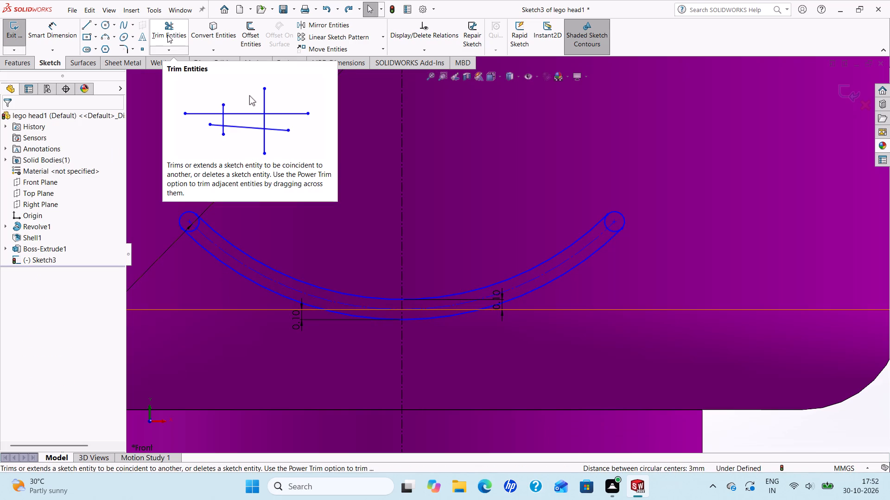
key("ctrl+z")
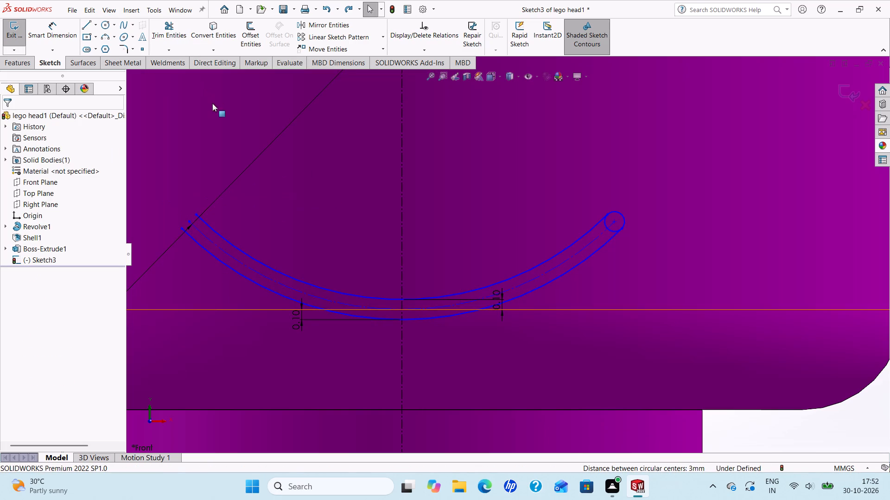
key("ctrl+z")
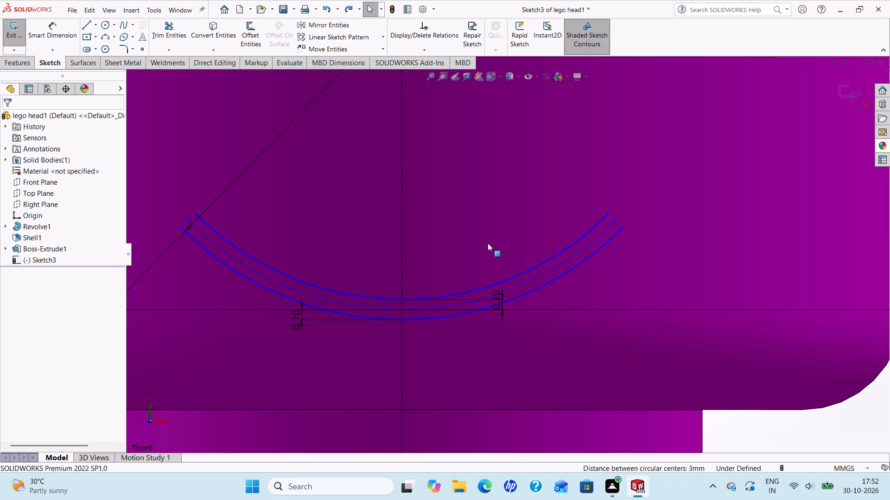
Close the mouth's left end with a 3 point arc of about 0.14 mm radius joining the two offset arcs' endpoints.
left_click(108, 37)
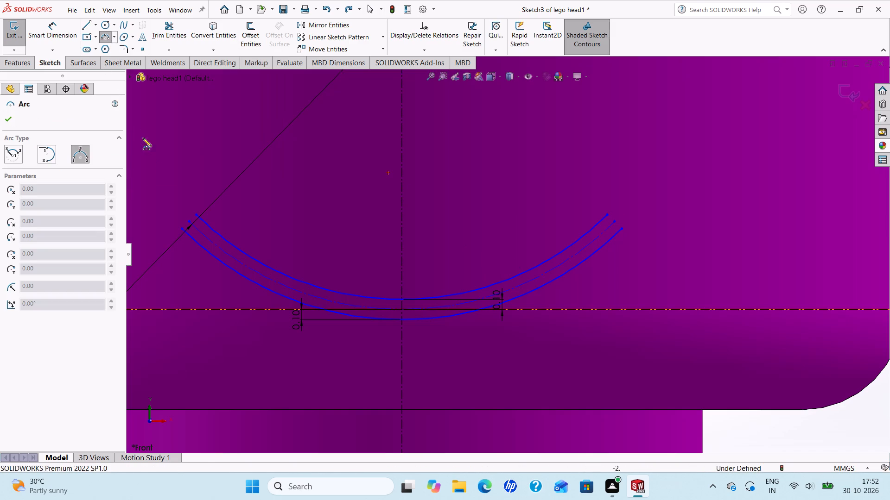
left_click(181, 228)
left_click(197, 213)
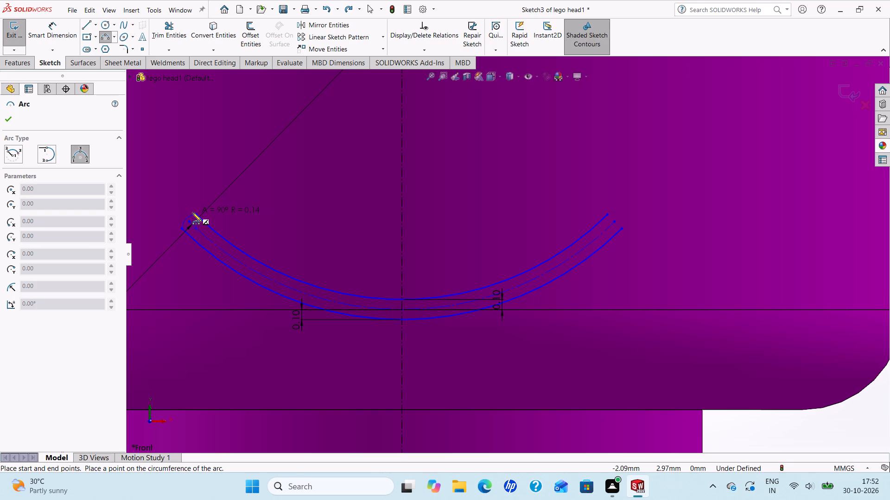
left_click(192, 212)
right_click(192, 212)
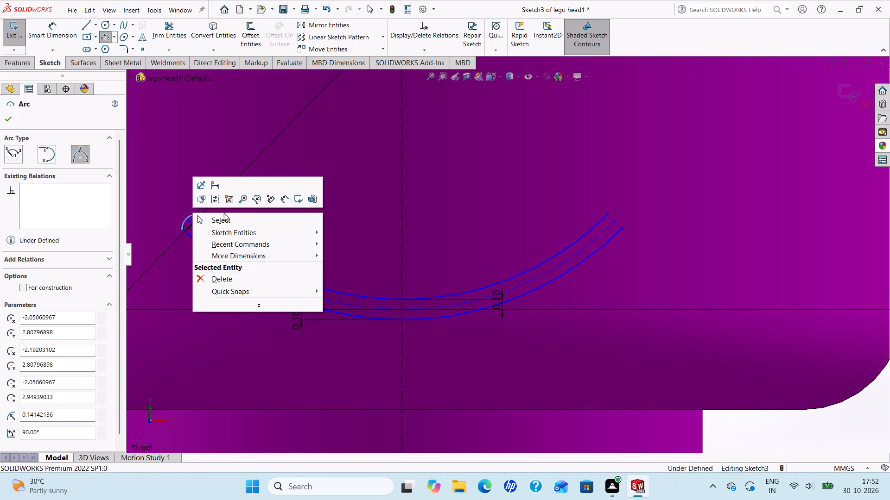
left_click(222, 218)
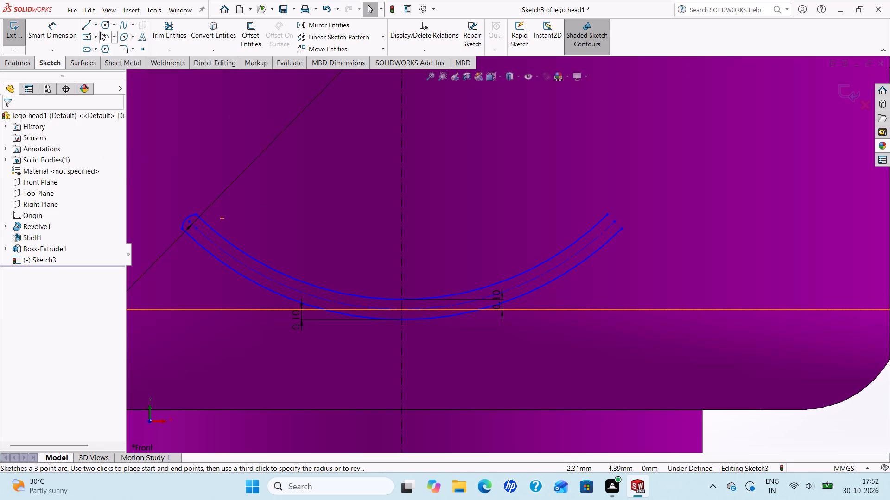
Close the mouth's right end with a 3 point arc of about 0.14 mm radius joining the two offset arcs' endpoints.
left_click(104, 35)
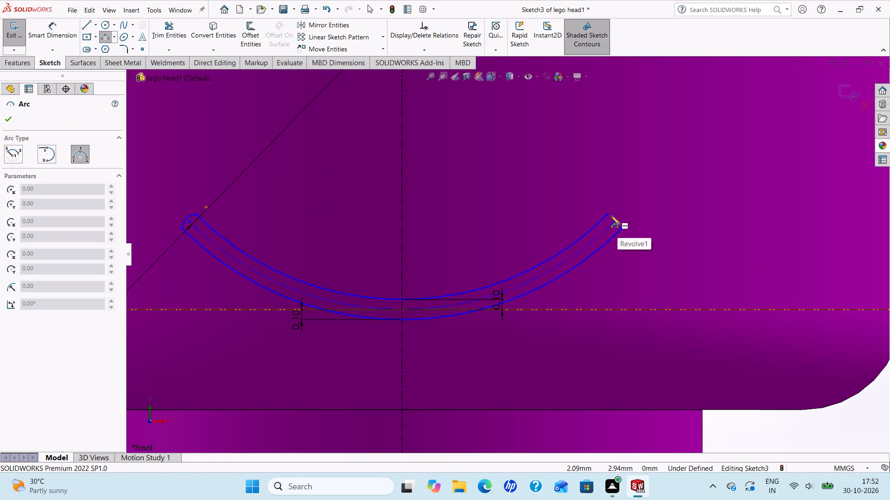
left_click(608, 214)
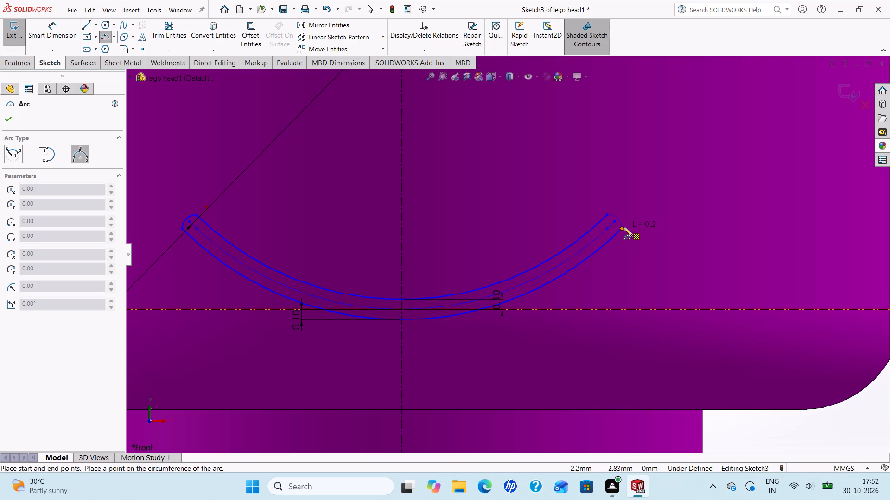
left_click(623, 227)
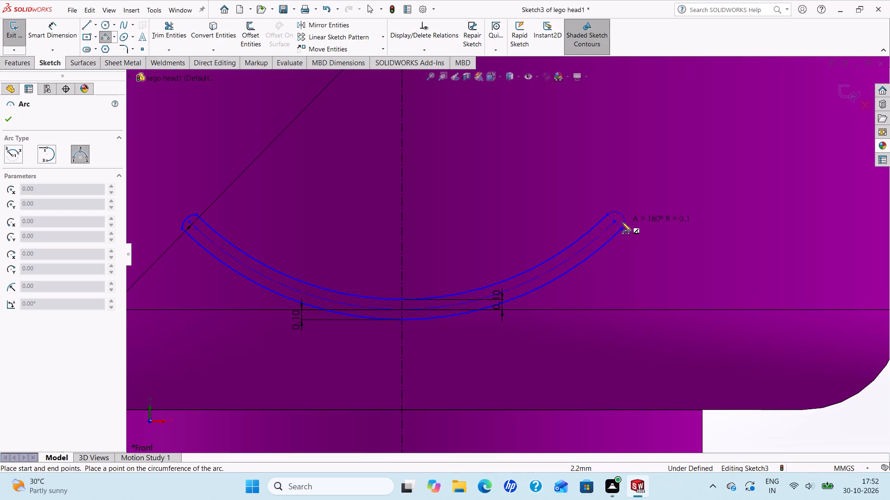
left_click(622, 222)
right_click(622, 222)
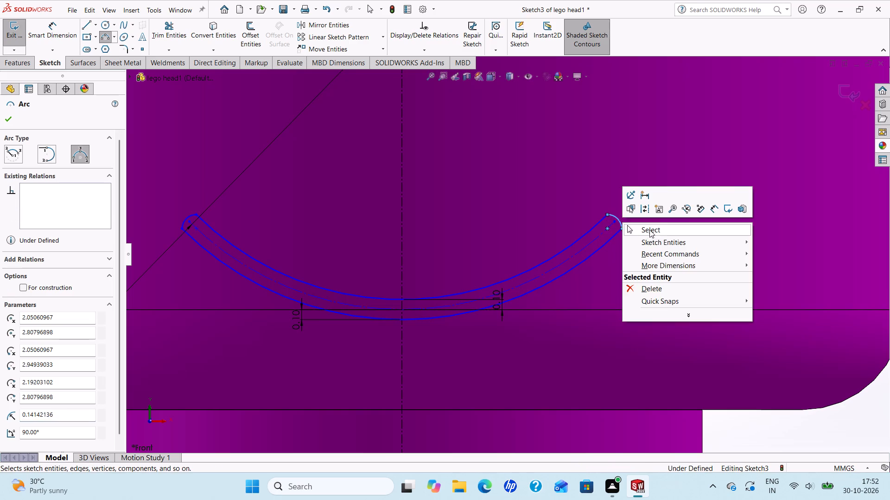
left_click(649, 230)
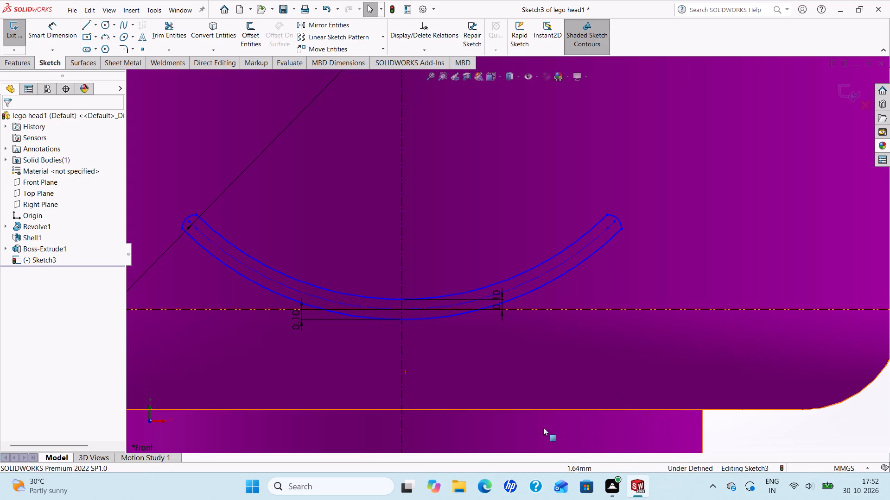
Create a projection Split Line from the current face sketch onto the head's main cylindrical face.
scroll(557, 332, "up", 5)
scroll(533, 253, "up", 3)
scroll(553, 181, "down", 2)
scroll(553, 181, "up", 3)
scroll(553, 181, "down", 1)
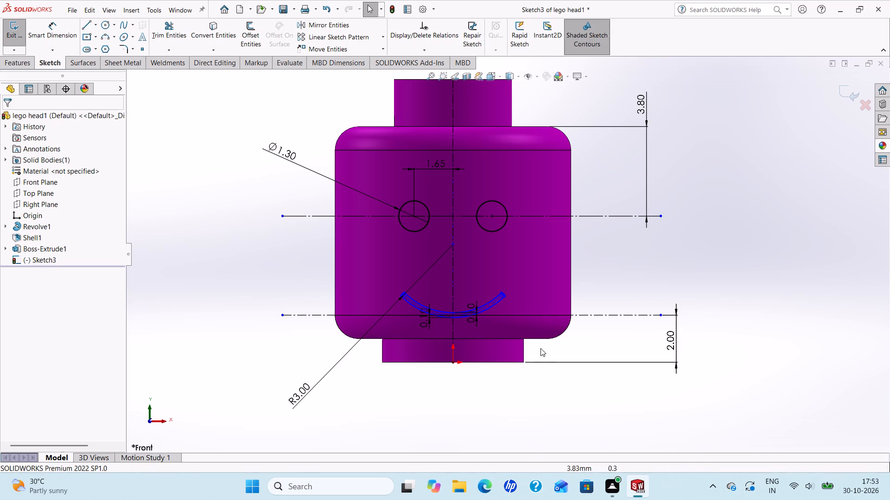
left_click(13, 57)
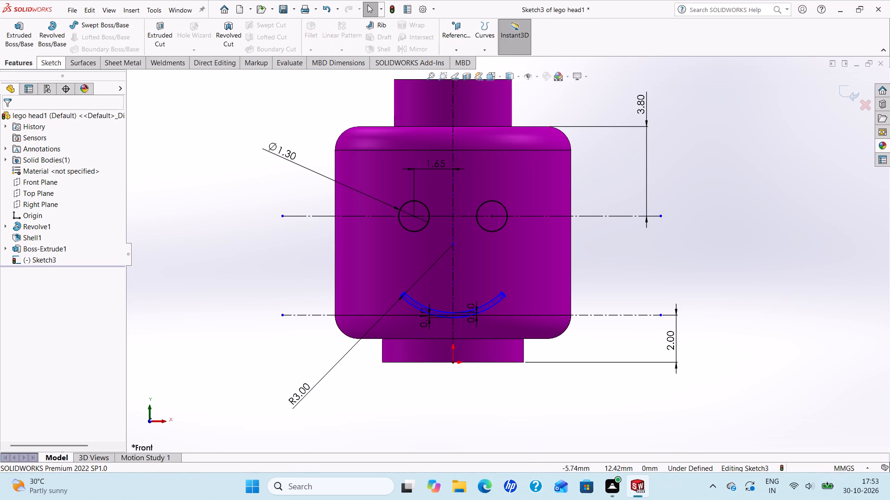
left_click(478, 51)
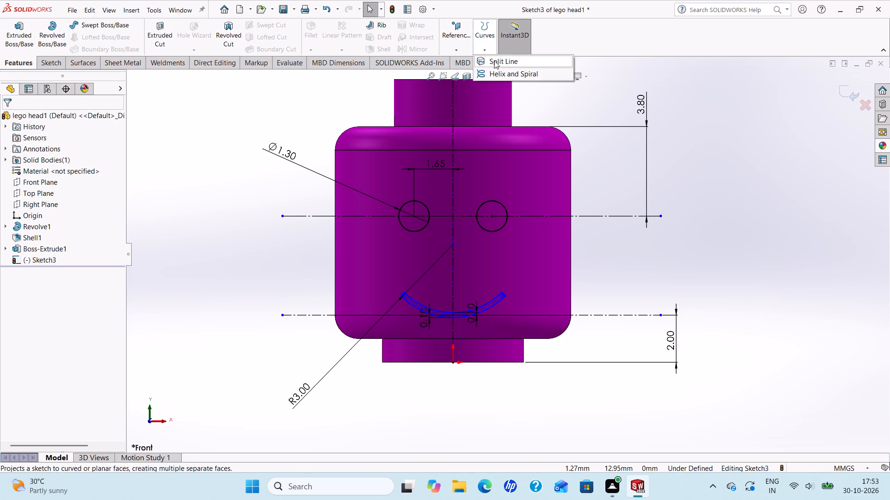
left_click(494, 61)
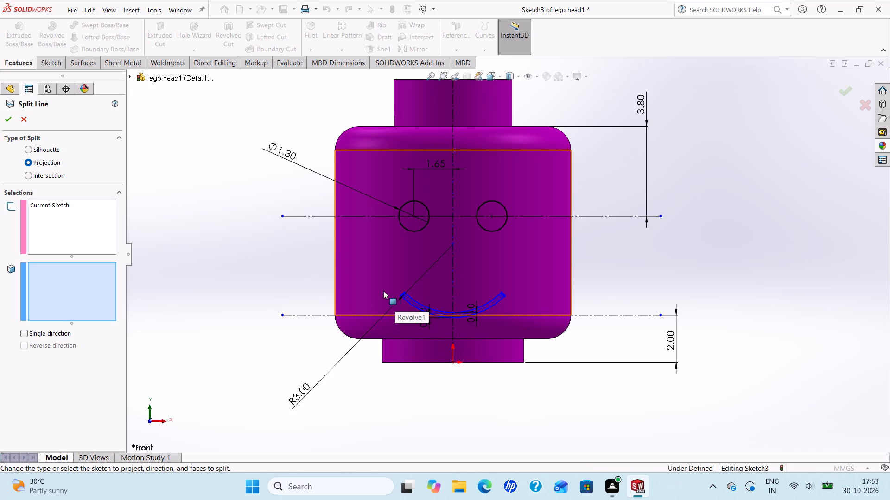
left_click(352, 267)
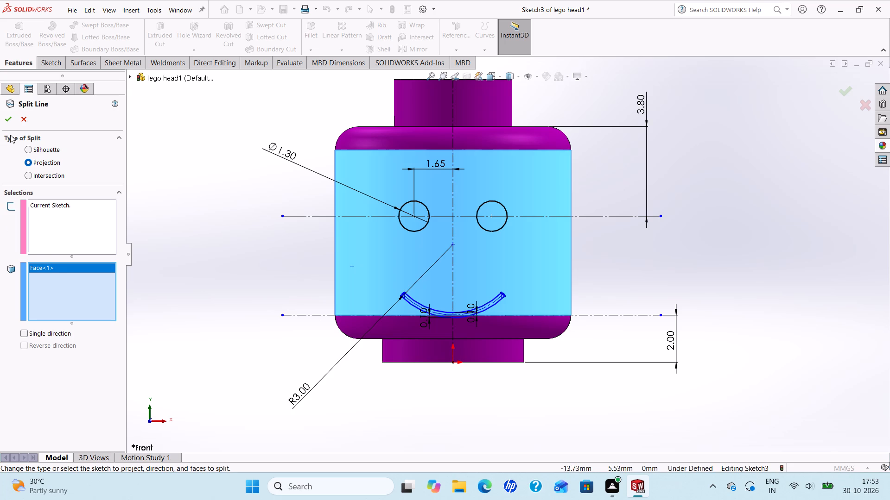
left_click(7, 121)
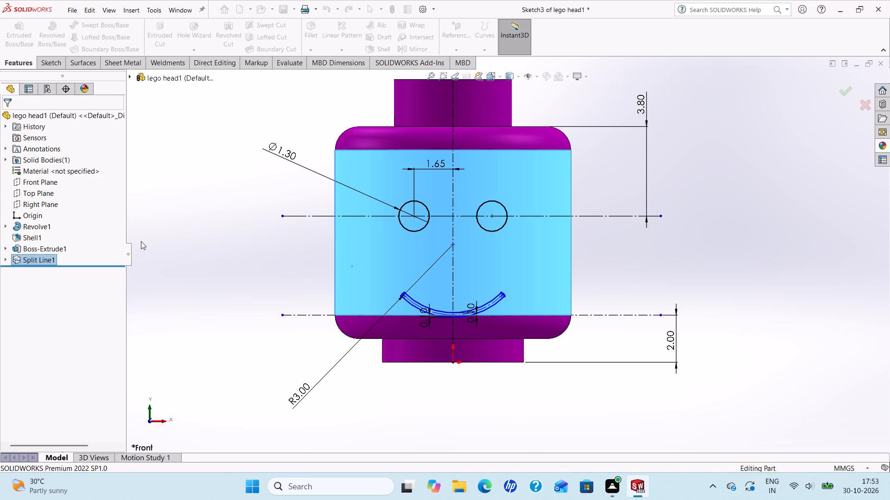
Open the new split line feature's options for editing.
middle_click_drag(255, 287, 196, 304)
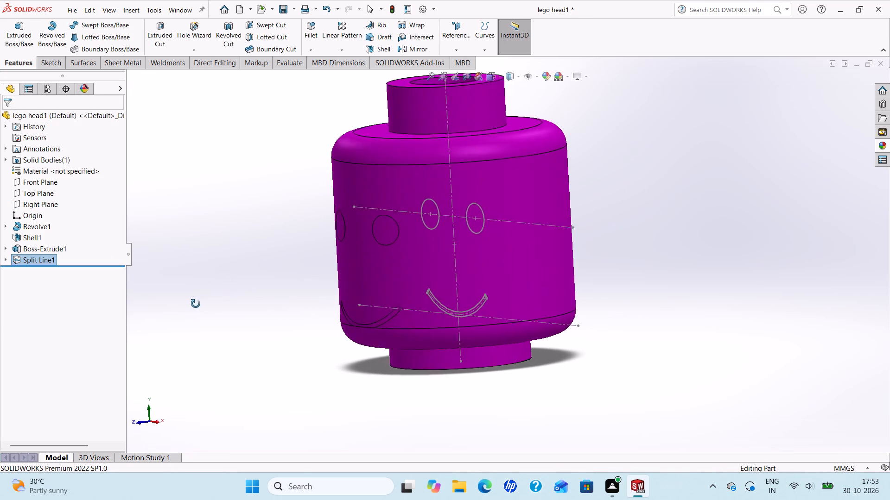
middle_click_drag(196, 304, 143, 329)
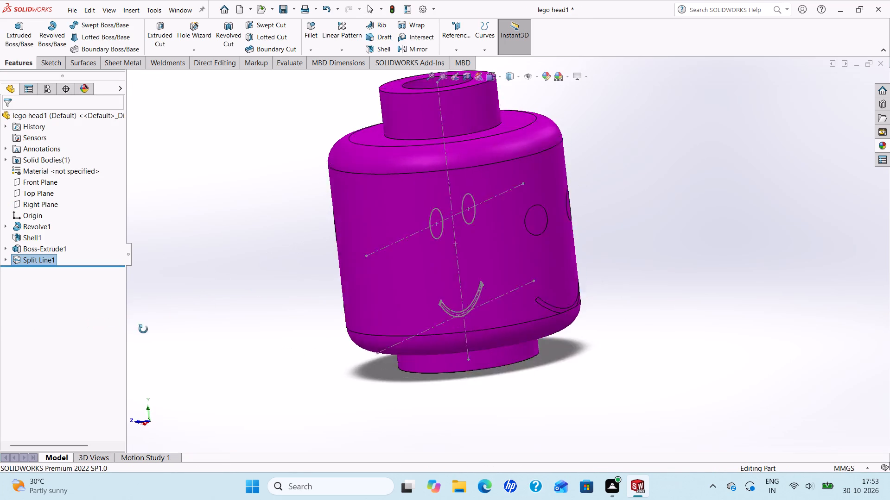
middle_click_drag(143, 329, 253, 328)
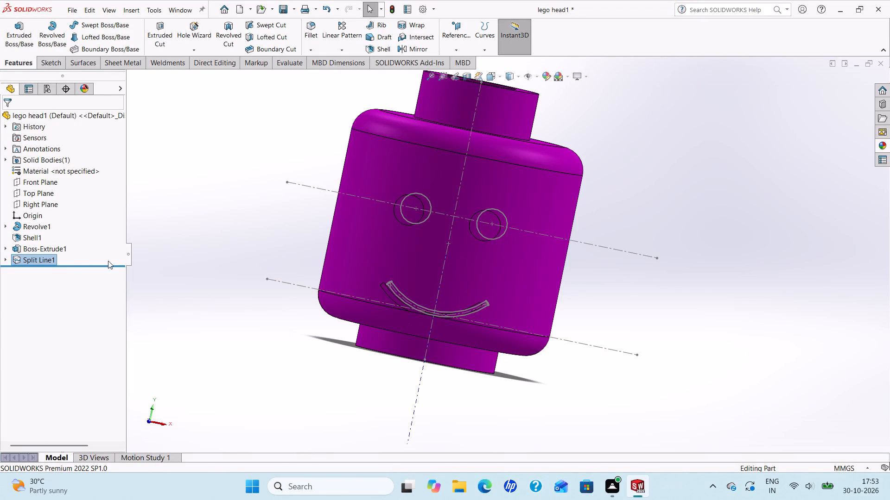
right_click(44, 261)
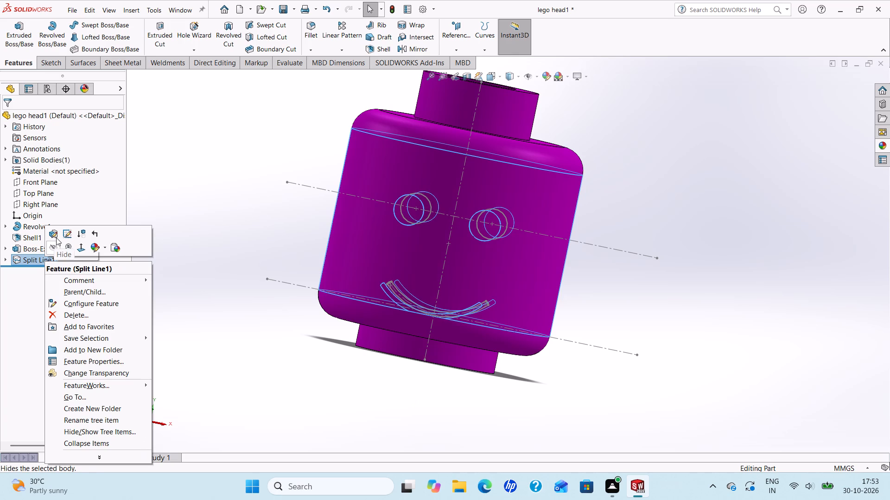
Set the head's split line feature to project in a single direction only.
left_click(56, 237)
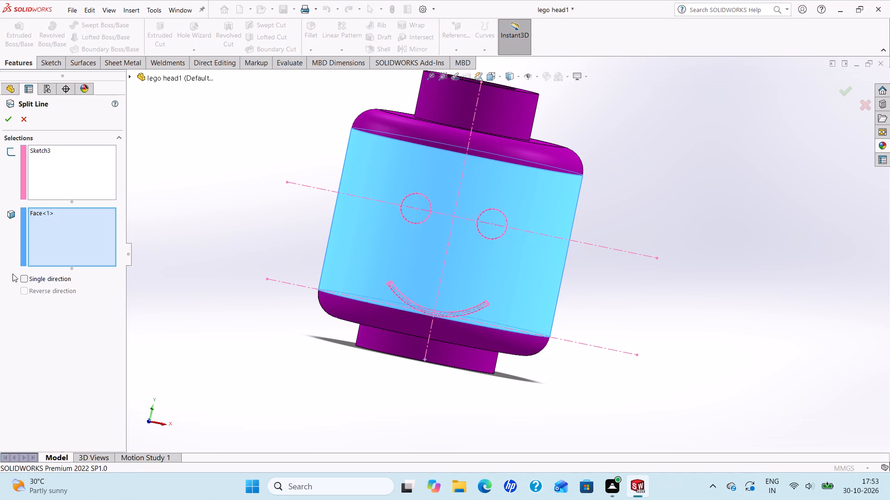
left_click(21, 276)
left_click(8, 125)
Examine the projected eyes and smile on the head's cylindrical face from several angles.
middle_click_drag(268, 295, 227, 295)
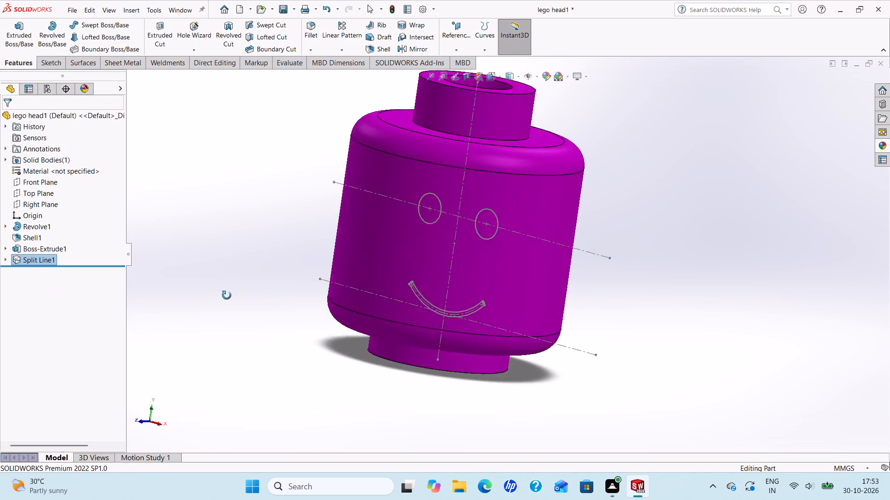
middle_click_drag(227, 295, 101, 293)
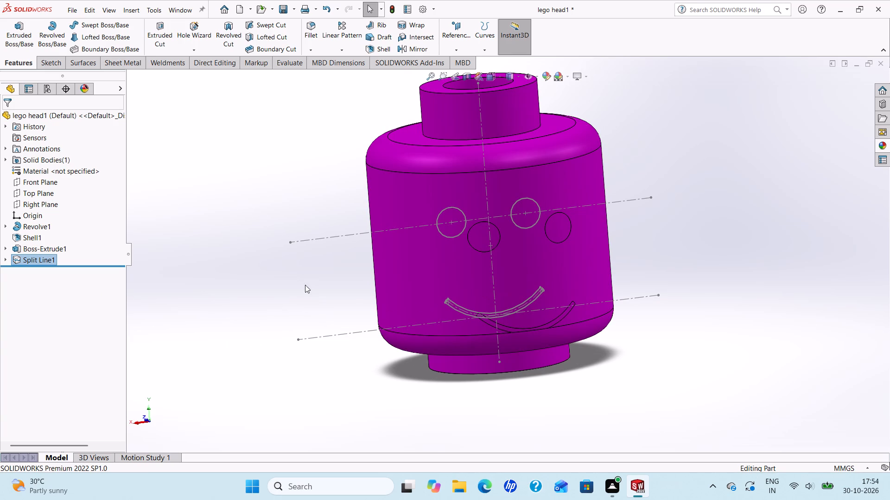
key("Escape")
scroll(461, 278, "up", 3)
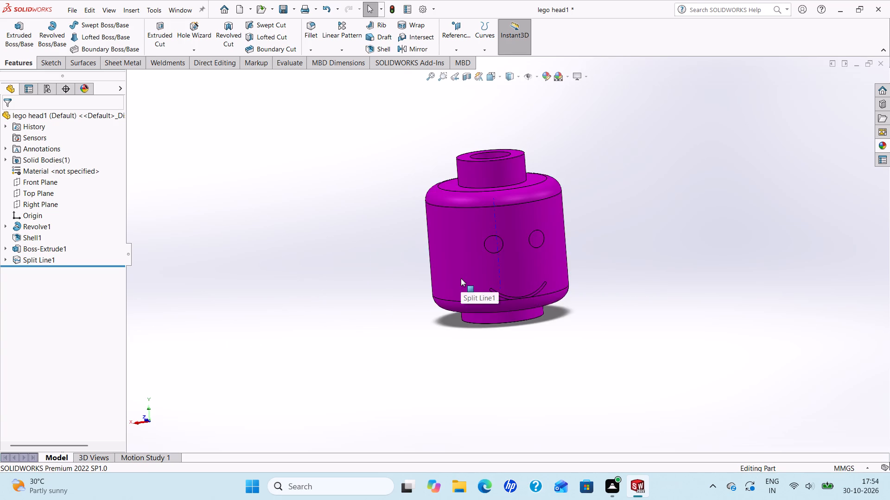
scroll(461, 278, "down", 2)
middle_click_drag(450, 272, 430, 263)
scroll(430, 263, "up", 1)
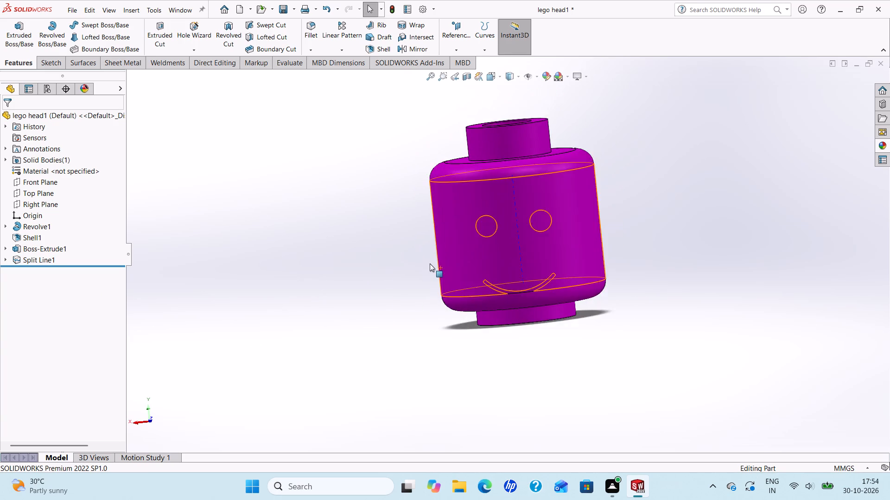
scroll(430, 263, "up", 1)
scroll(521, 260, "down", 2)
scroll(521, 260, "up", 2)
scroll(529, 249, "down", 2)
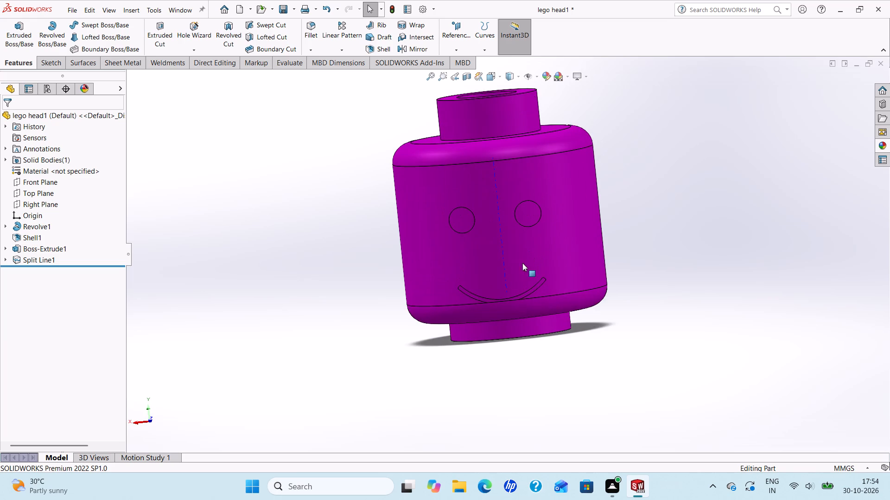
scroll(543, 328, "down", 1)
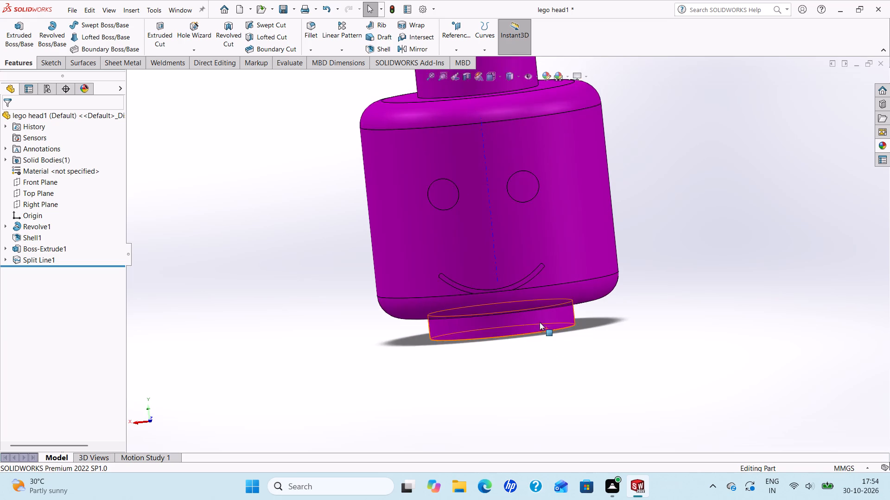
scroll(527, 311, "up", 2)
scroll(536, 252, "down", 2)
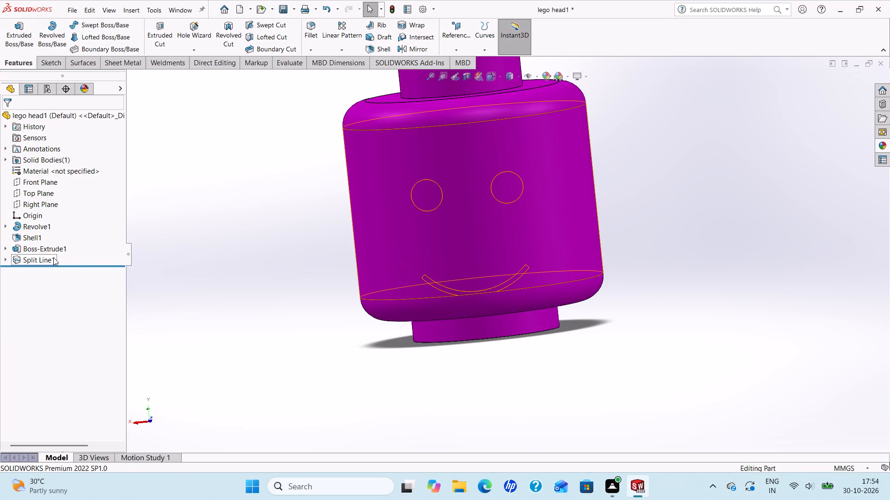
Reopen the split line's face sketch and set the smile construction line's height above the head's bottom edge to 3 mm.
right_click(51, 258)
left_click(73, 233)
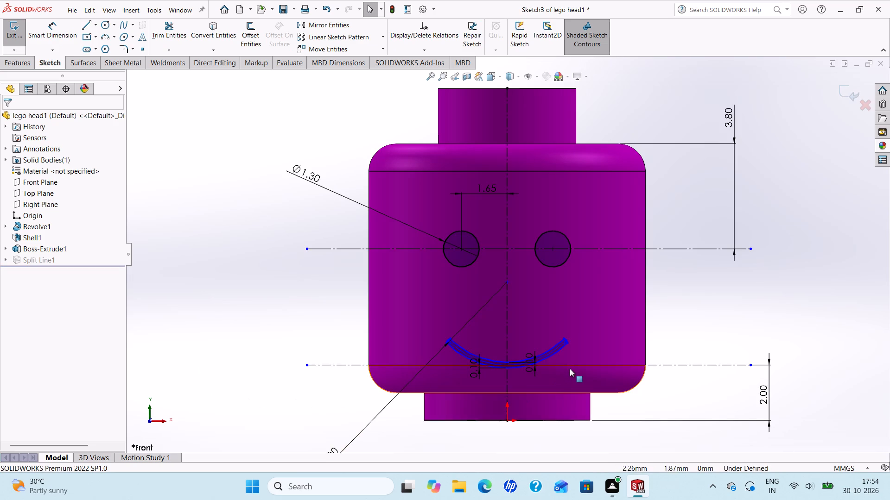
scroll(572, 362, "down", 2)
scroll(572, 362, "up", 2)
scroll(521, 331, "down", 4)
scroll(498, 298, "down", 4)
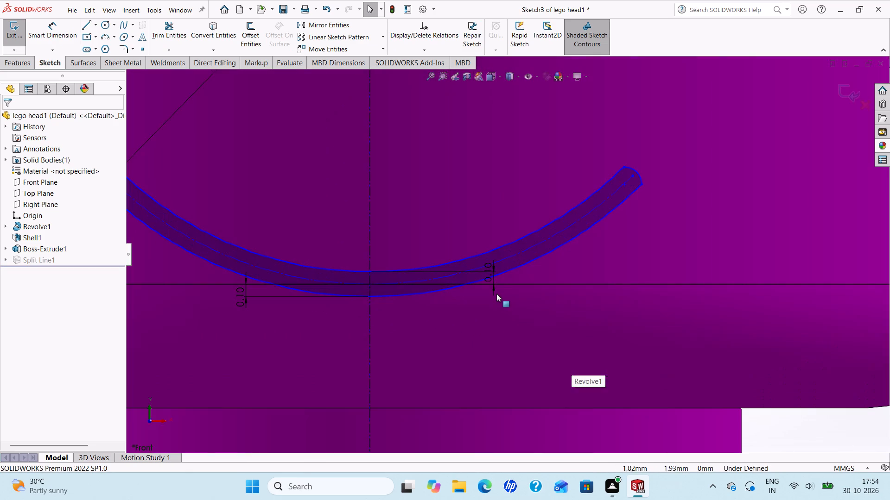
scroll(496, 292, "up", 5)
scroll(497, 249, "down", 3)
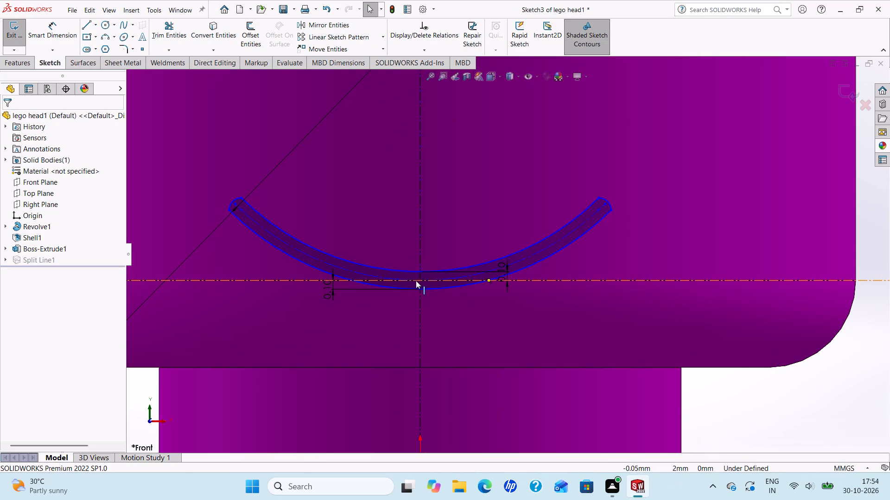
scroll(449, 277, "up", 6)
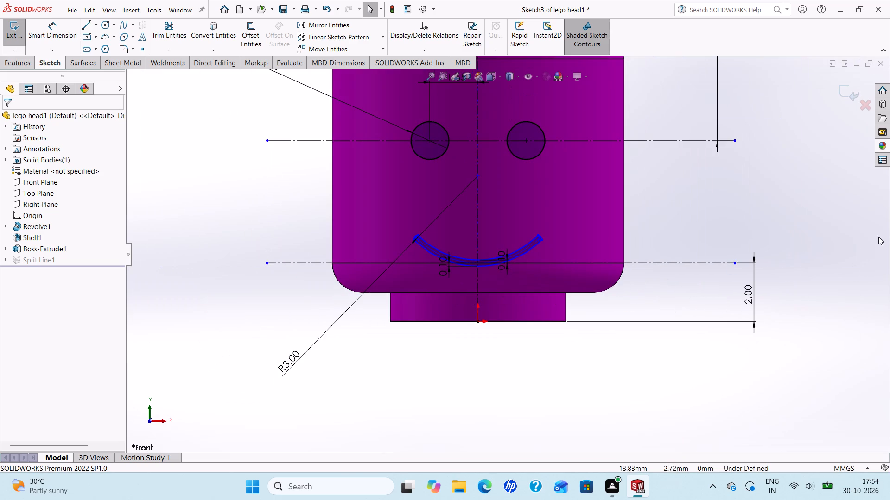
left_click(741, 292)
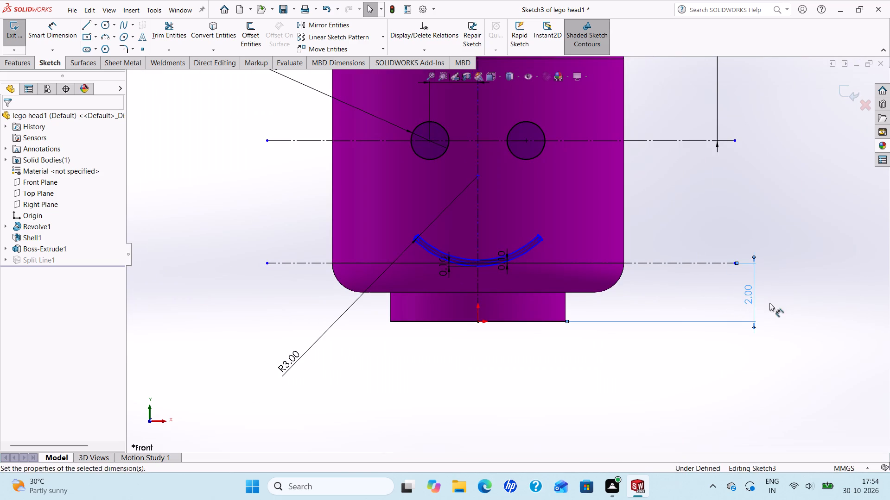
left_click_drag(61, 289, 0, 286)
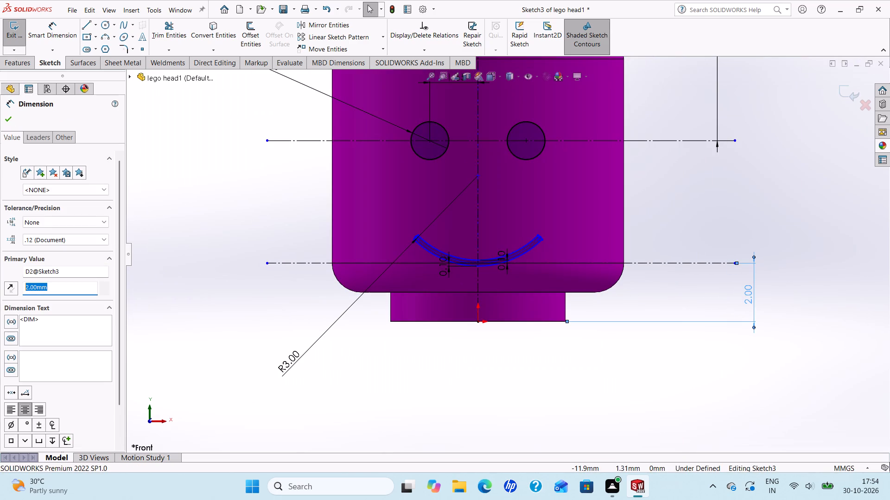
left_click_drag(0, 286, 0, 287)
key("3")
key("Return")
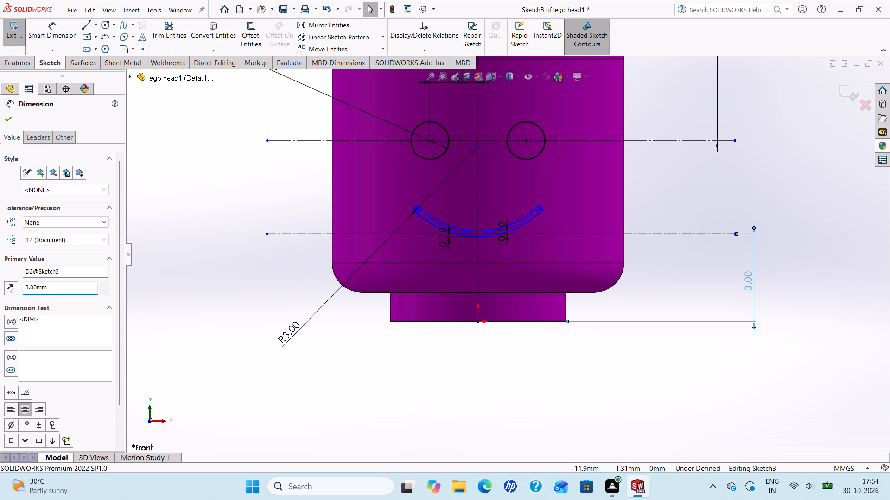
Set the smile construction line's height above the head's bottom edge to 2.5 mm and finish the sketch.
left_click_drag(48, 287, 9, 286)
type("2.5")
key("Return")
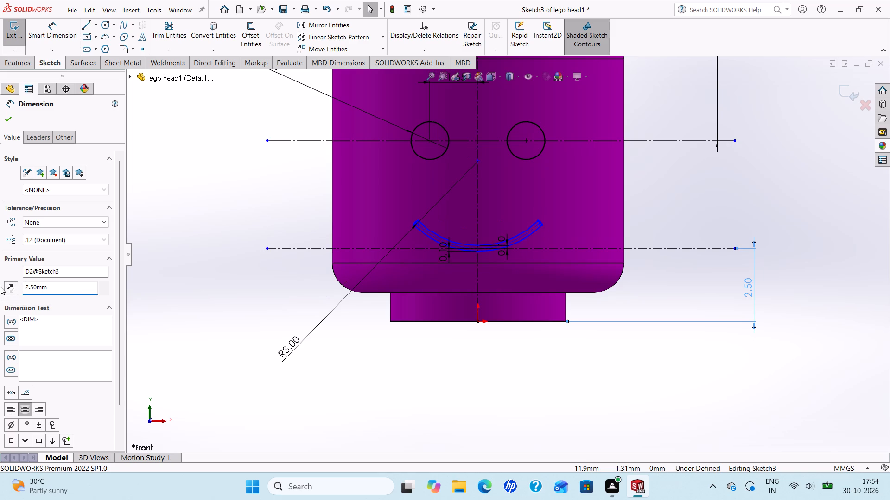
left_click(6, 123)
left_click(14, 31)
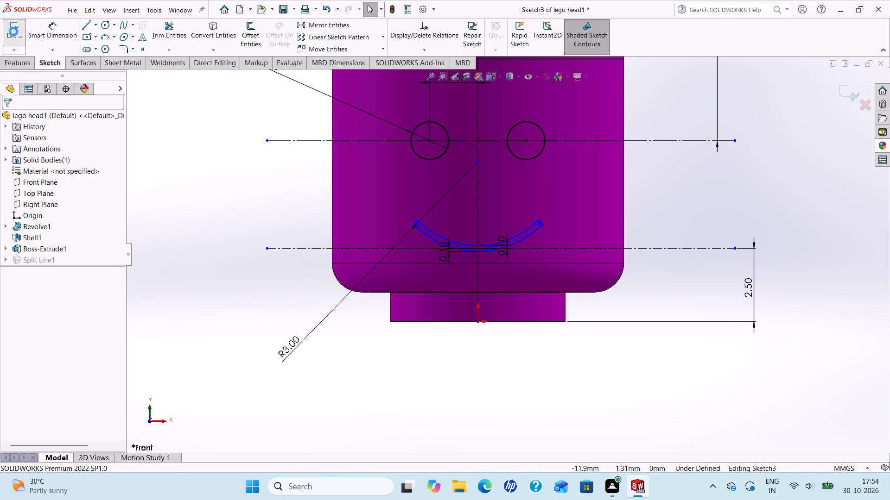
Check the repositioned smile on the head's face and save the lego head1 part.
scroll(381, 343, "up", 3)
middle_click_drag(388, 339, 353, 329)
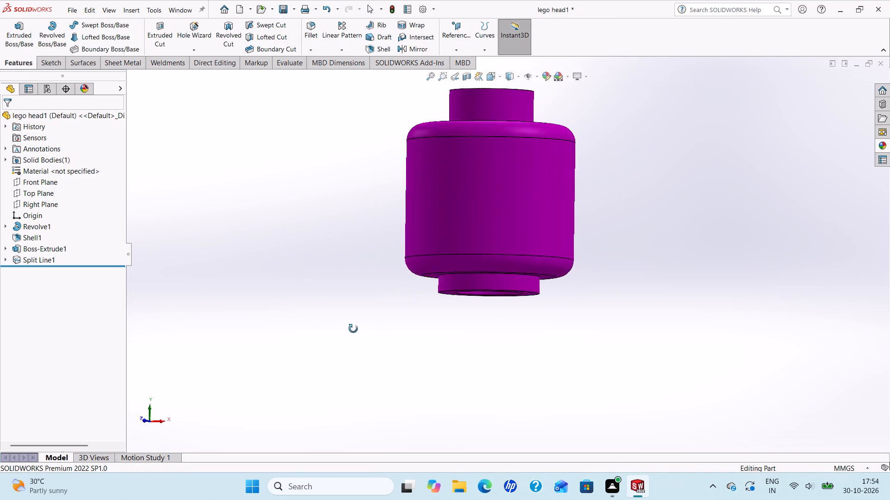
middle_click_drag(353, 329, 182, 315)
scroll(476, 248, "down", 1)
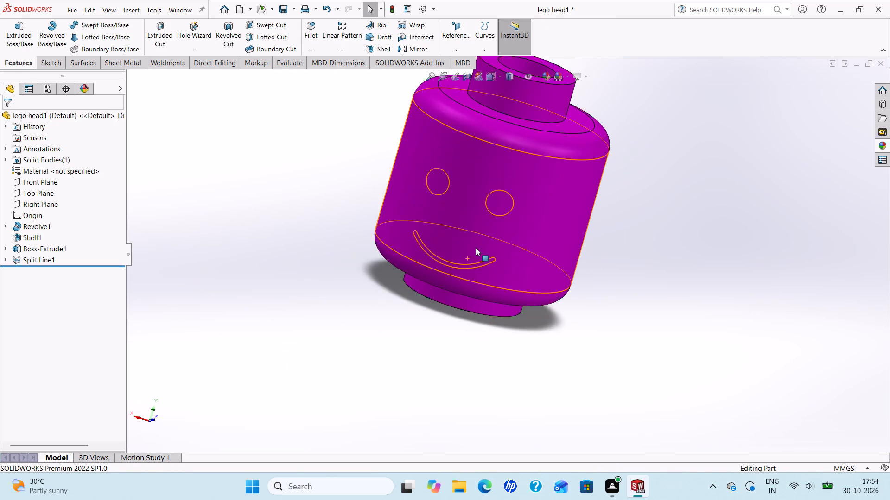
scroll(476, 248, "up", 2)
scroll(582, 218, "down", 1)
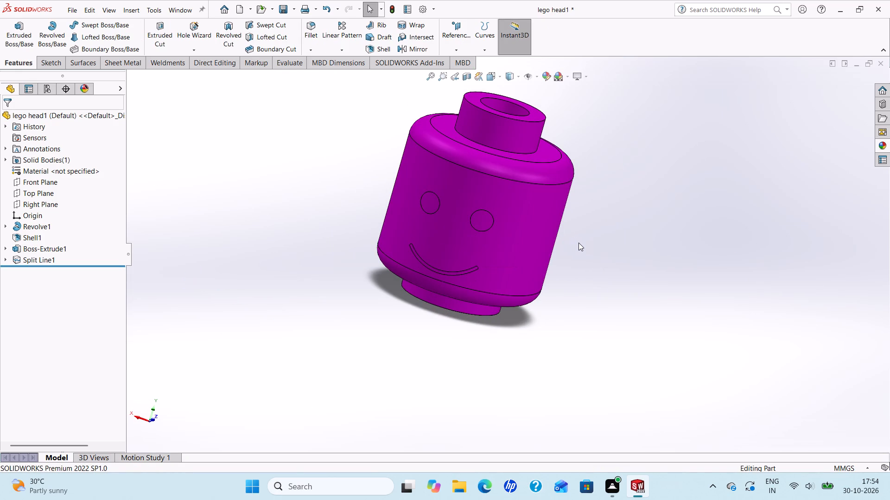
key("ctrl+s")
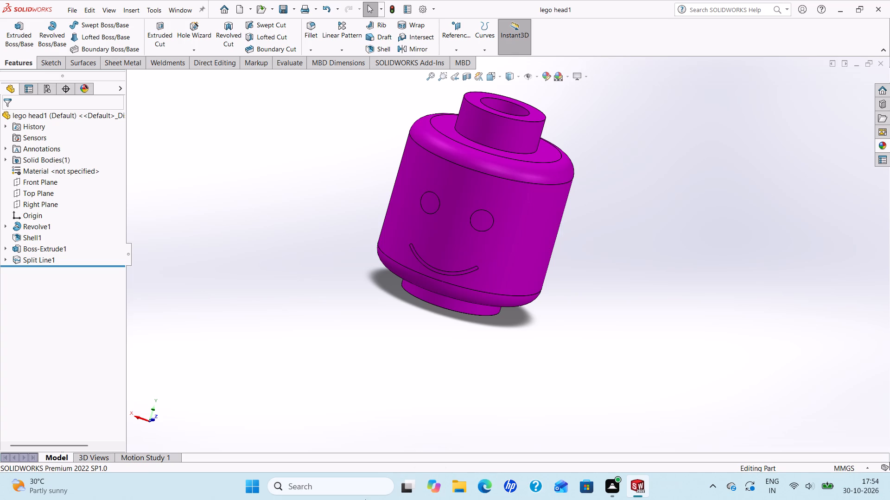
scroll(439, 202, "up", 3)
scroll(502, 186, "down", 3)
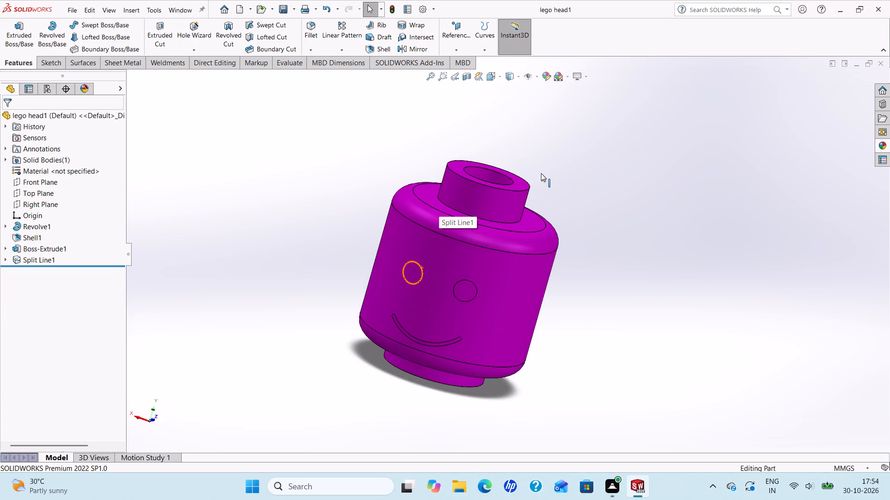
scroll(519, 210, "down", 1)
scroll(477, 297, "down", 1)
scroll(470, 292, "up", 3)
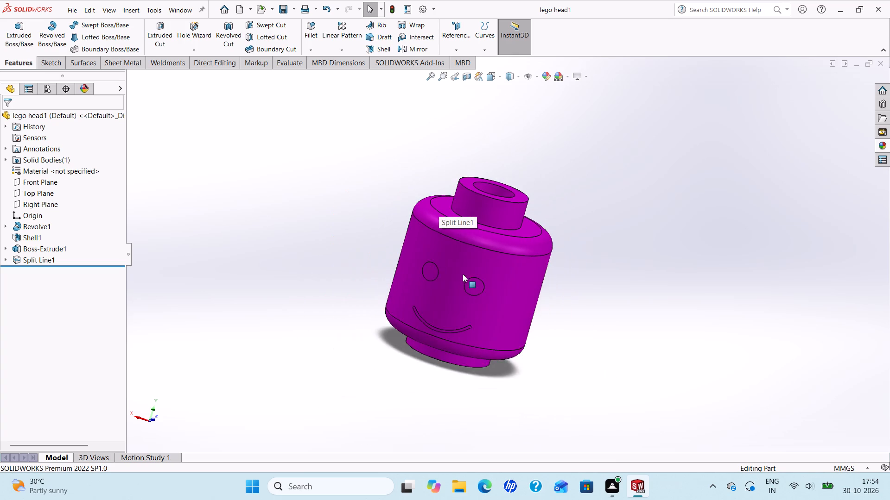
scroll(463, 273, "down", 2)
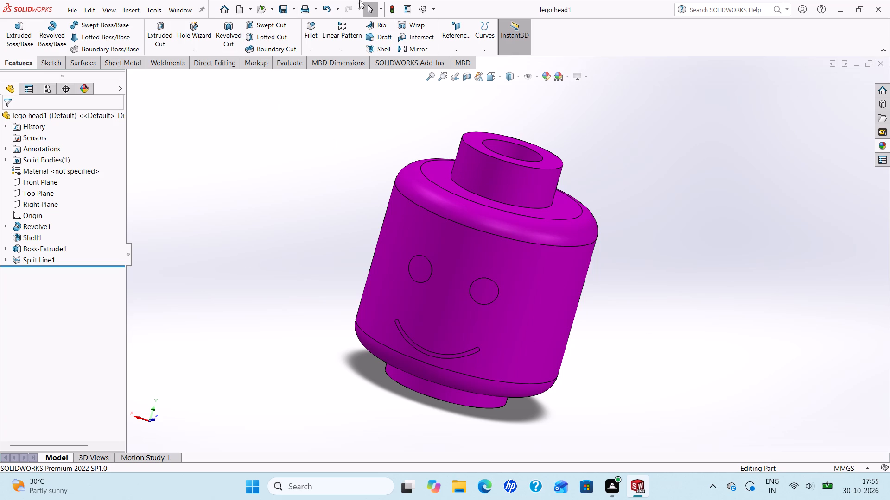
Create a new part document.
left_click(240, 16)
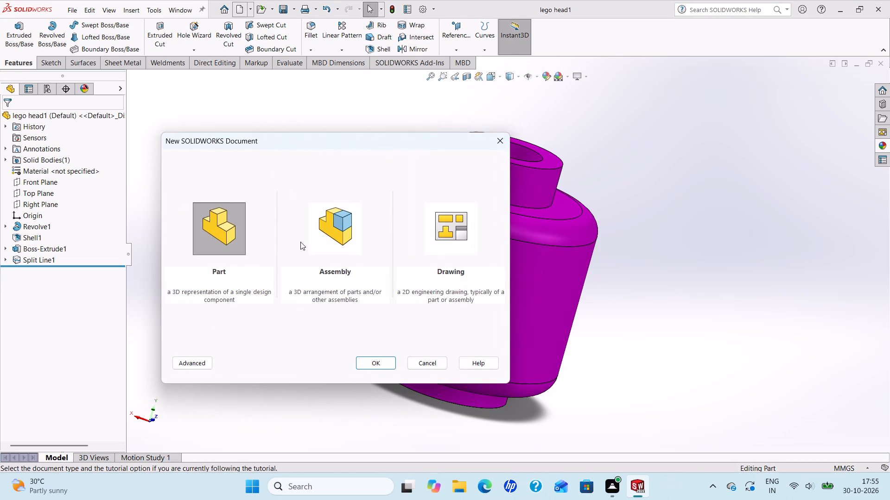
left_click(368, 363)
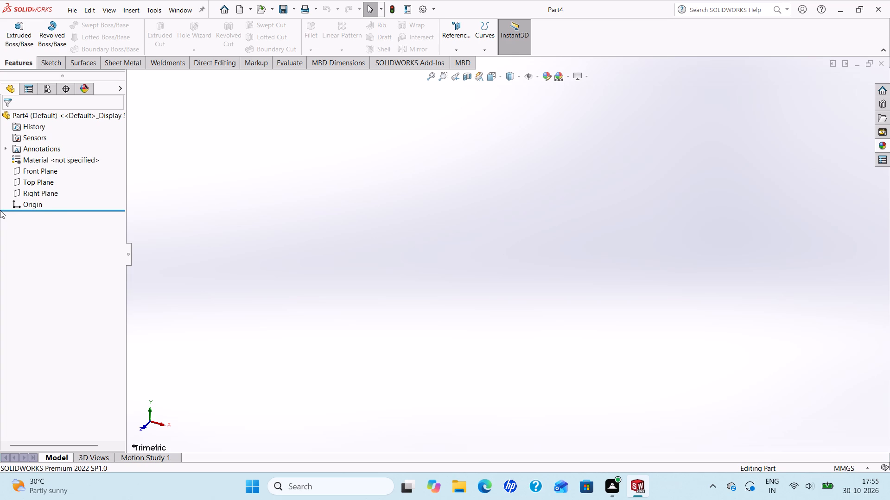
Sketch a closed rectangle of lines on the Front Plane, about 83.4 mm wide and 16.8 mm high, its top edge through the origin.
left_click(26, 174)
left_click(31, 165)
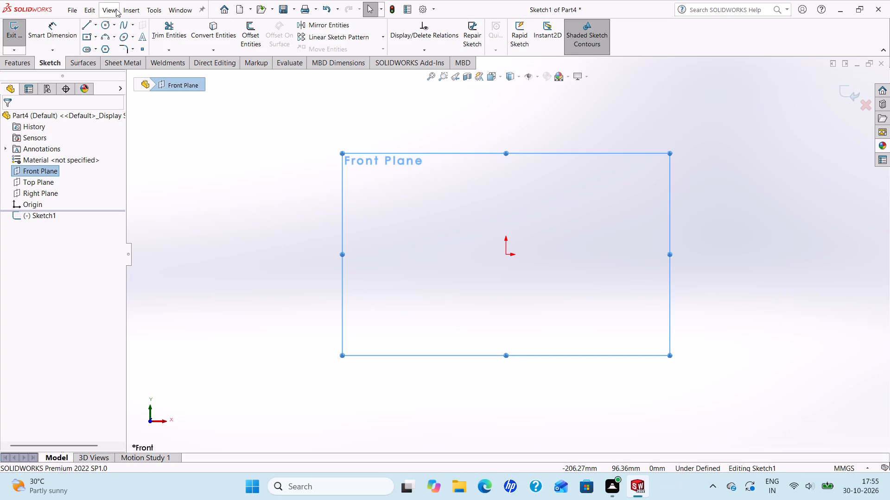
left_click(87, 29)
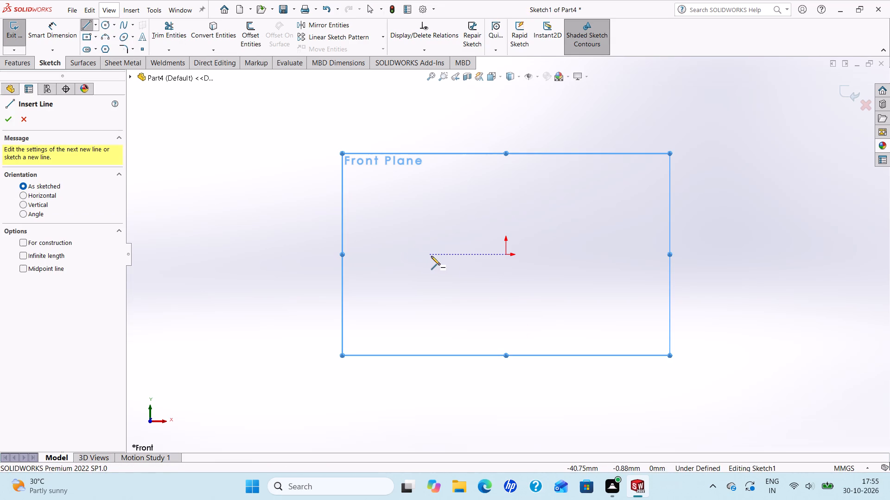
left_click_drag(431, 256, 441, 257)
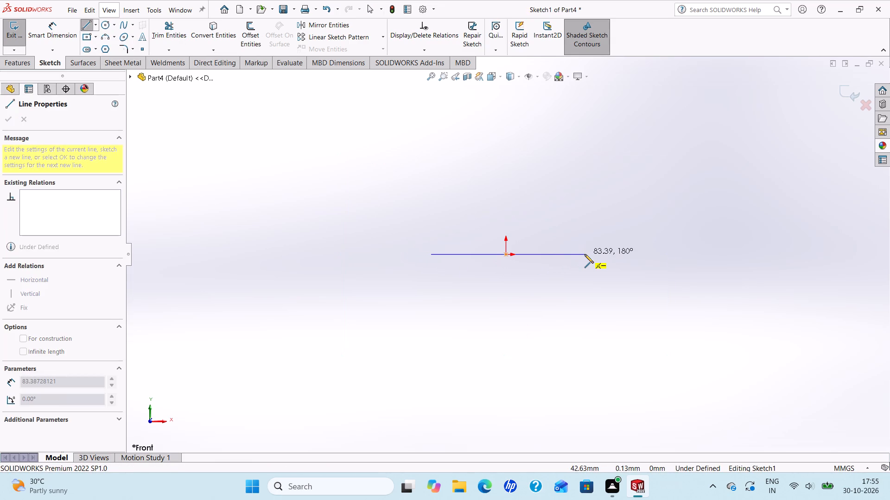
left_click(585, 254)
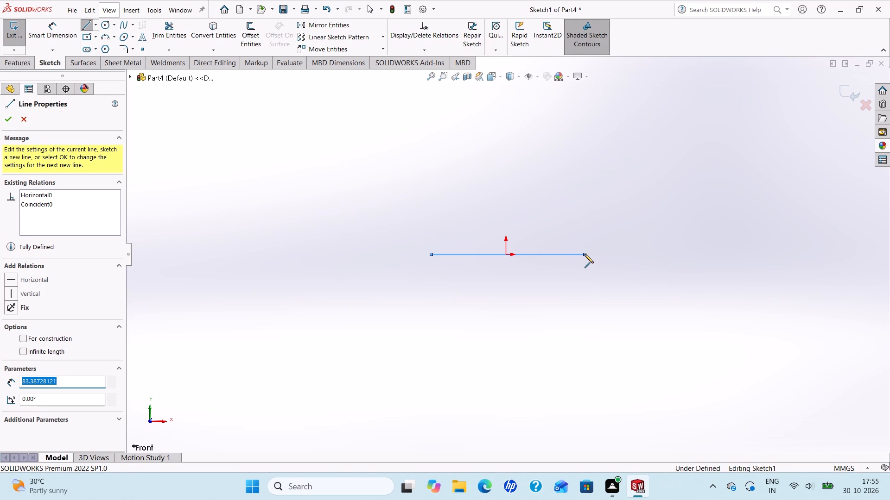
left_click(587, 285)
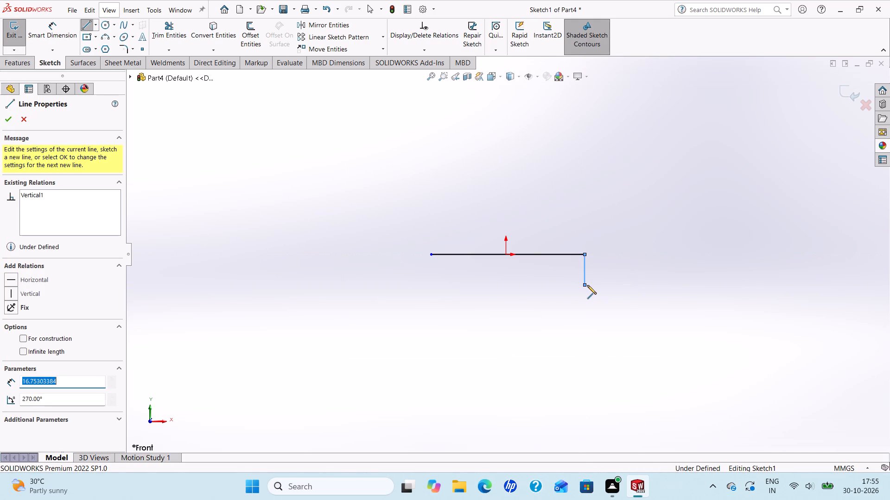
left_click(433, 286)
left_click(431, 256)
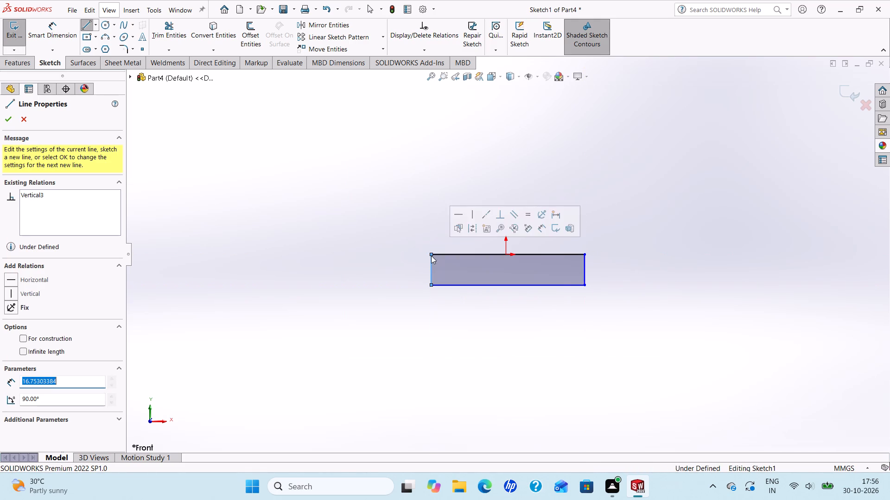
right_click(431, 256)
left_click(458, 259)
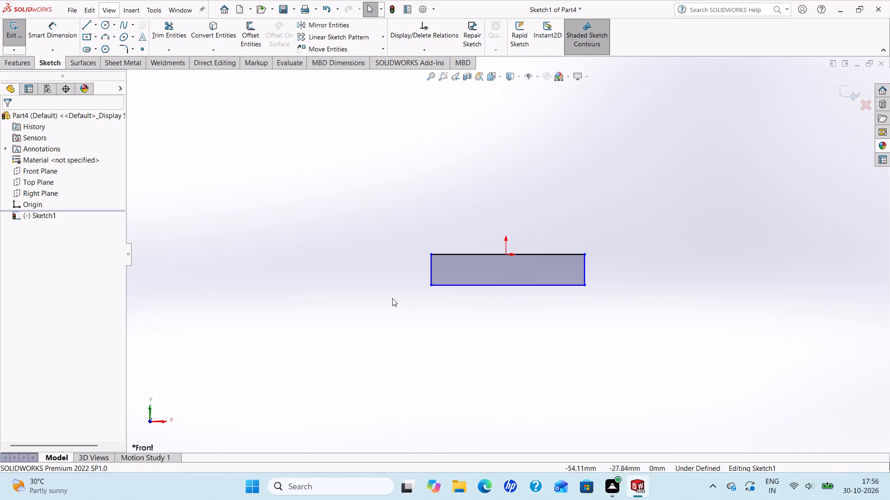
Dimension the rectangle to 7.80 mm wide and 2.10 mm high.
left_click(65, 32)
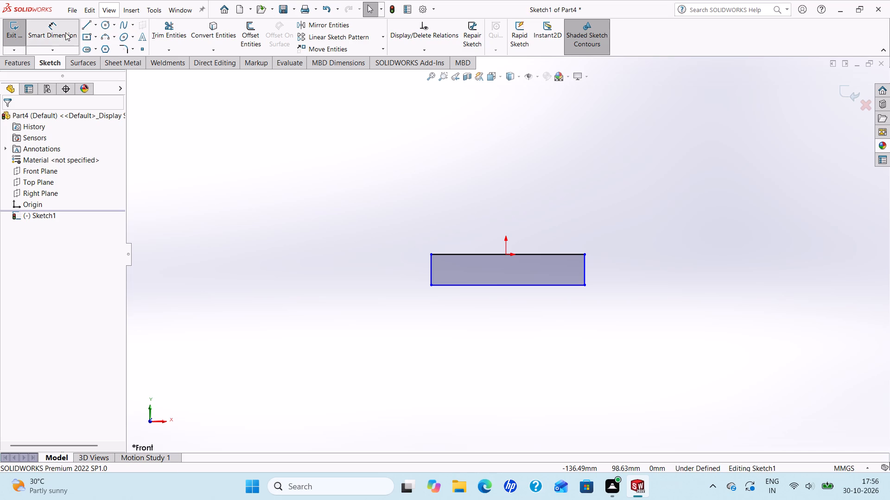
left_click(481, 253)
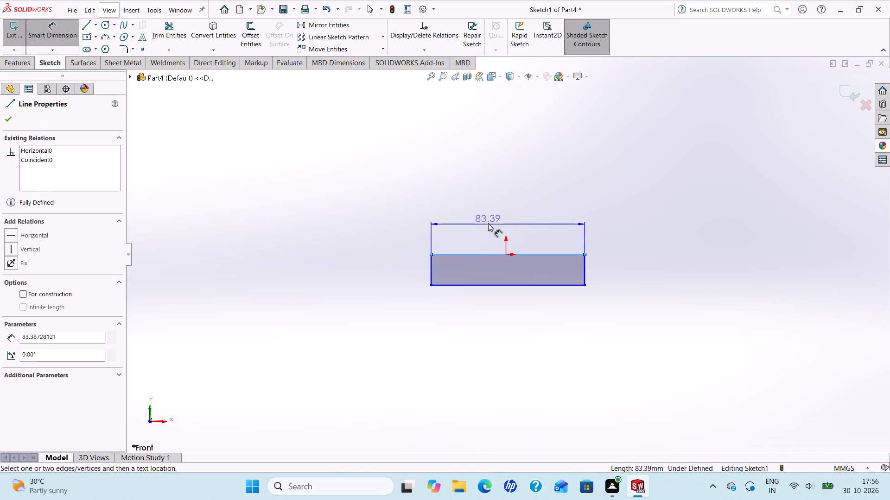
left_click(488, 223)
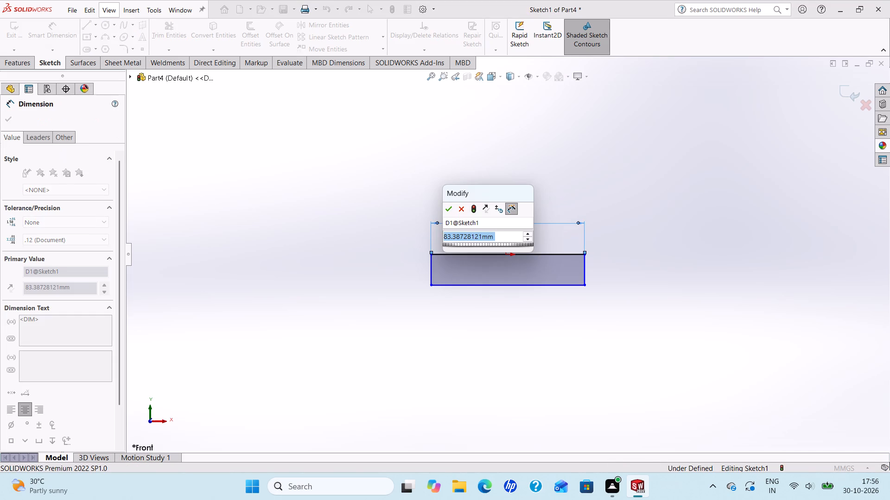
type("7.80")
key("Return")
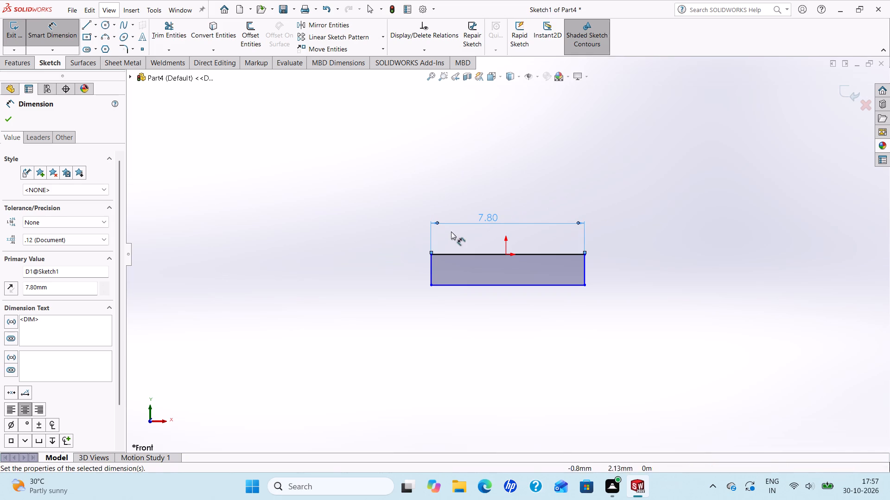
left_click(430, 266)
left_click(395, 262)
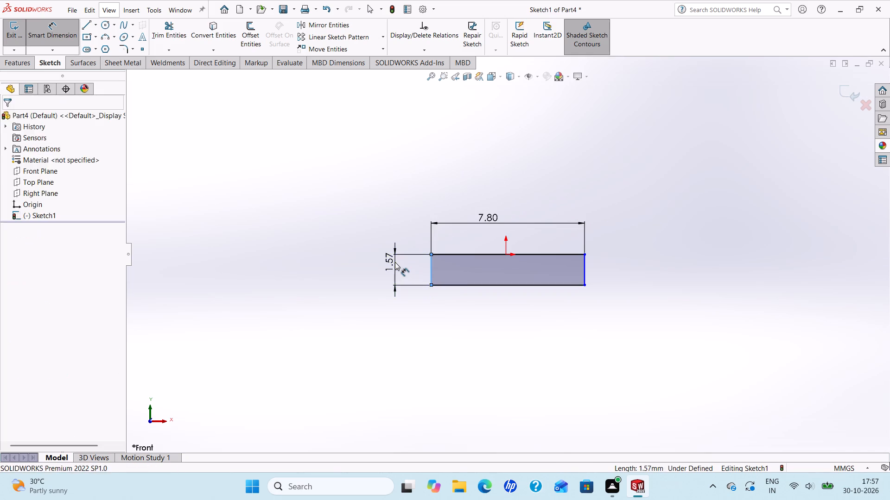
type("2.10")
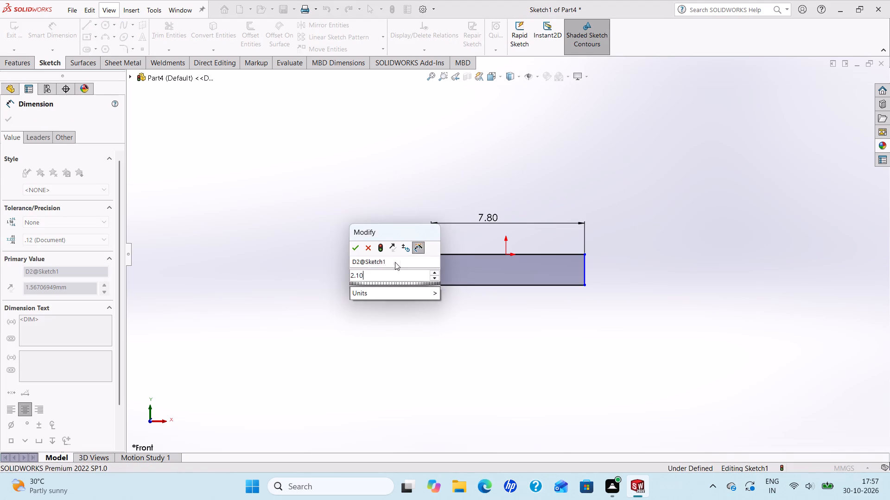
key("Return")
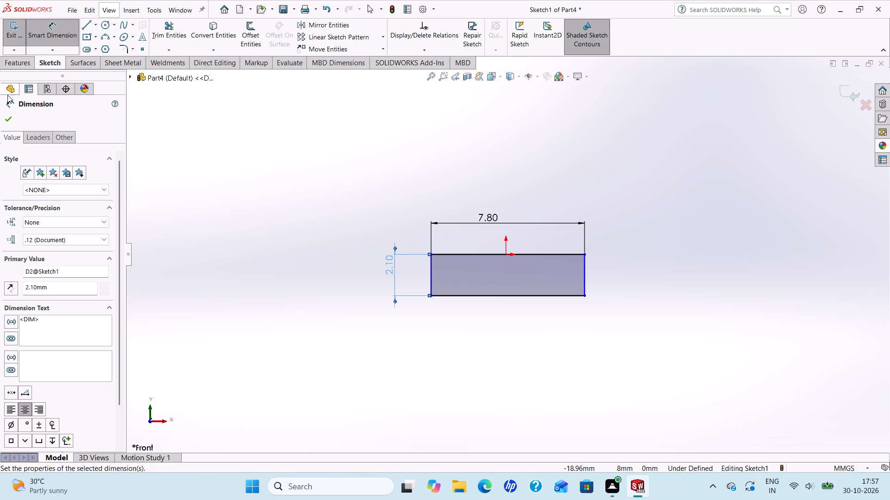
left_click(7, 122)
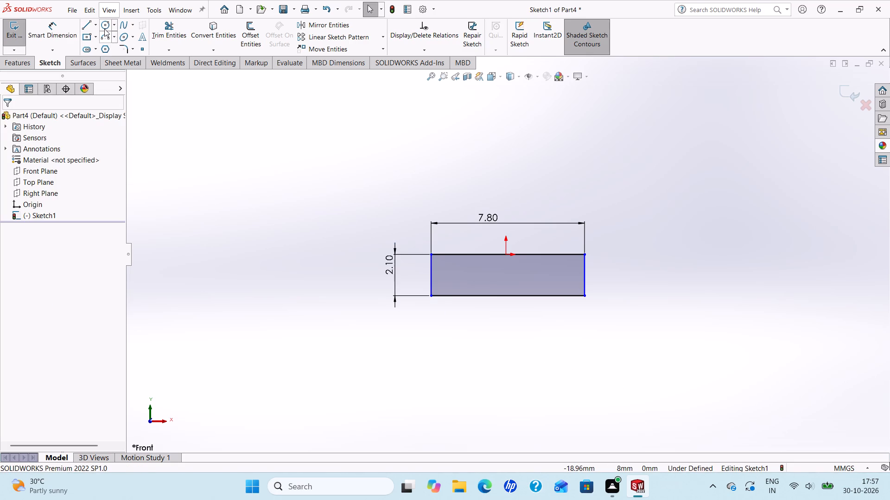
Draw a vertical centerline about 3.3 mm long downward from the midpoint of the rectangle's bottom edge.
left_click(93, 27)
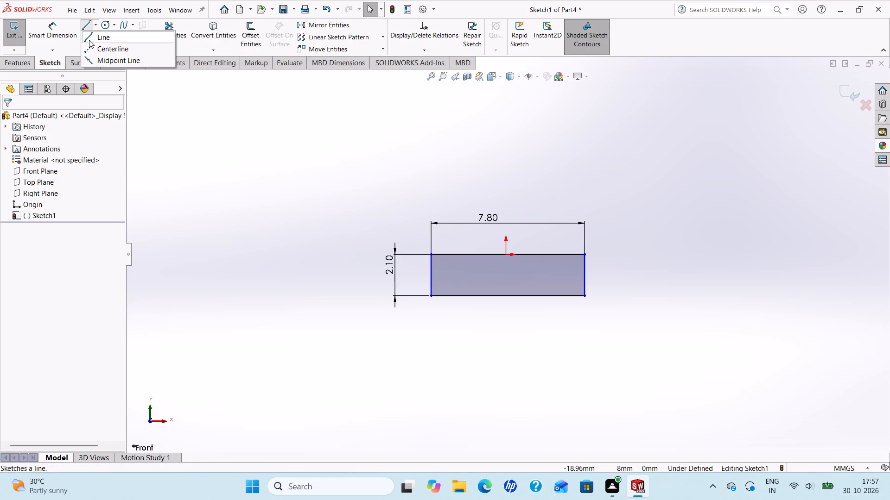
left_click(89, 46)
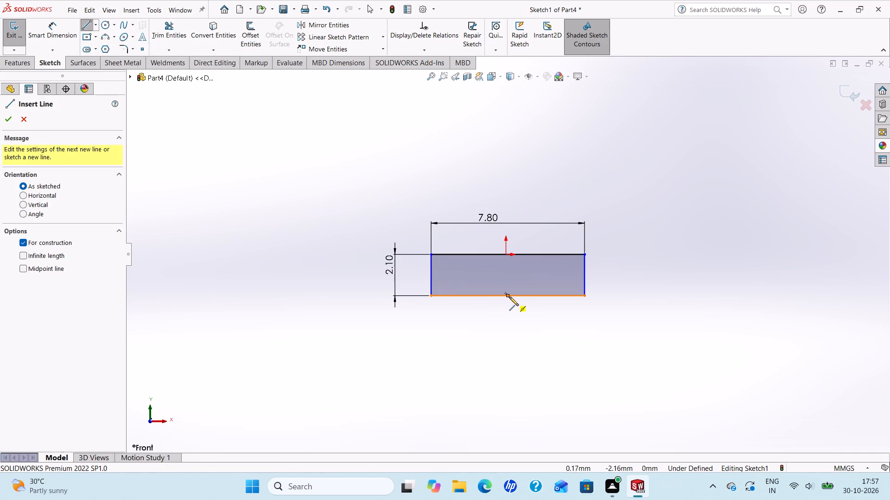
left_click(508, 296)
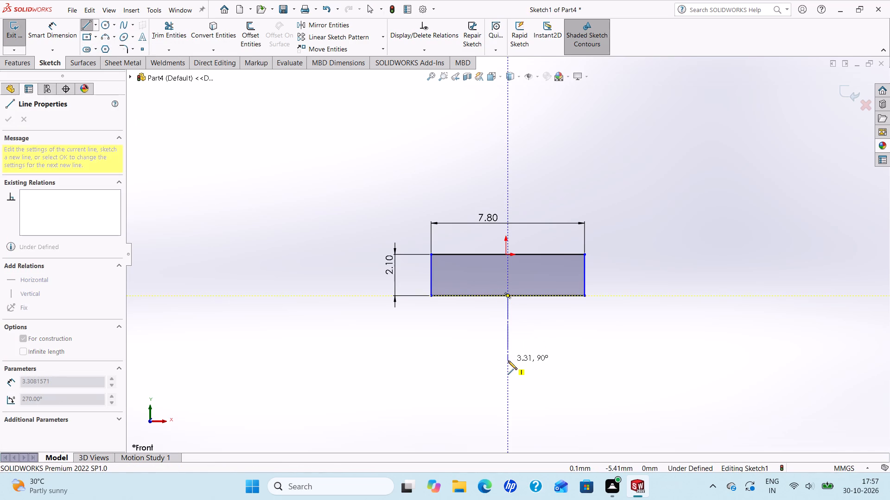
left_click(508, 361)
right_click(508, 361)
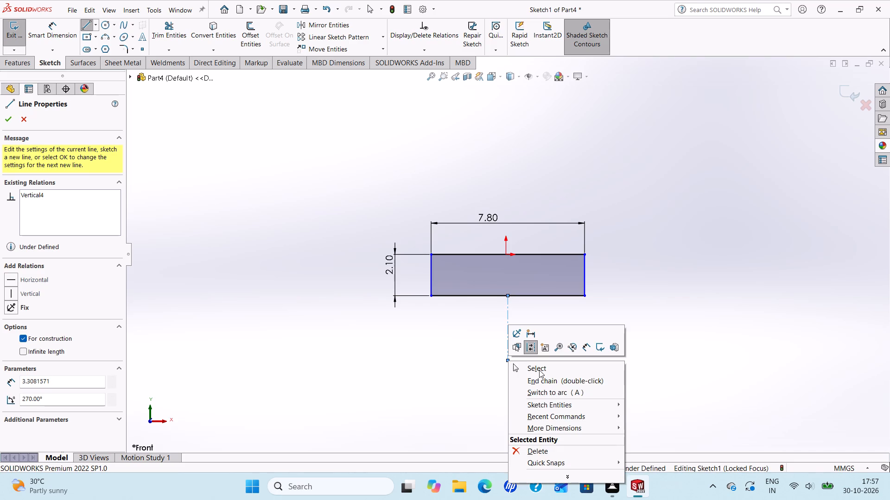
left_click(539, 370)
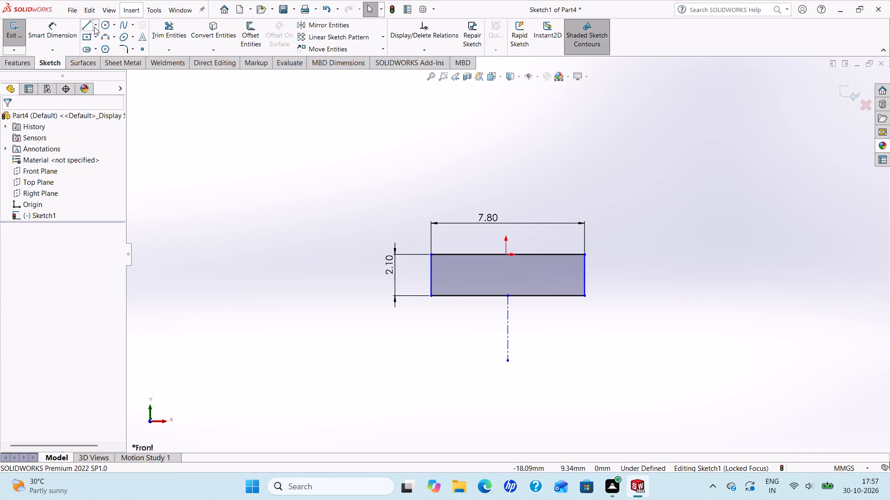
Sketch a circle of about 3.86 mm radius centred on the centerline's lower endpoint.
left_click(101, 25)
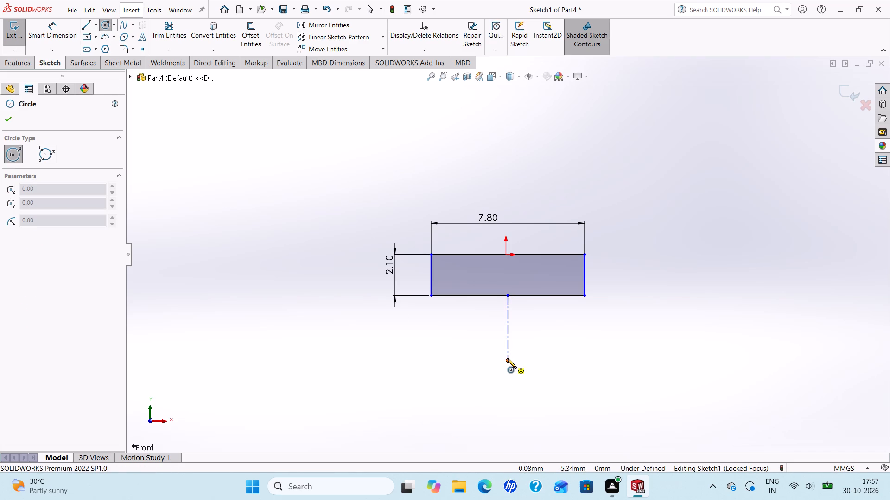
left_click(508, 359)
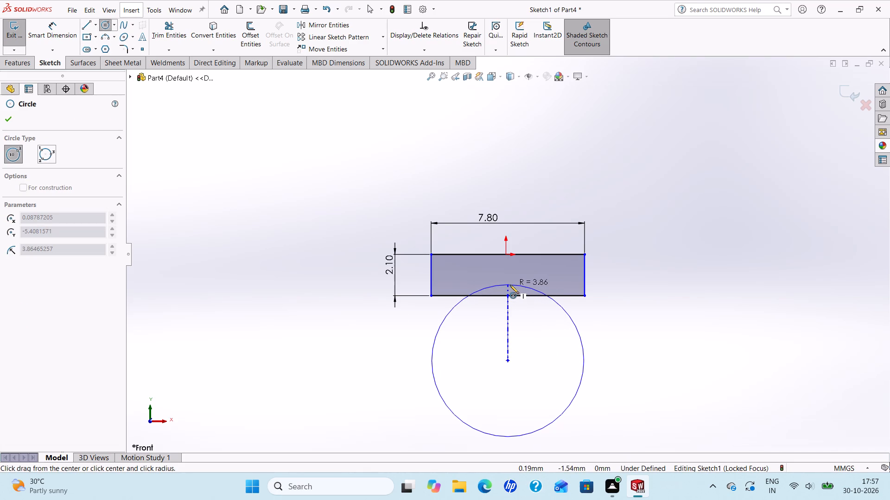
left_click(510, 285)
right_click(510, 285)
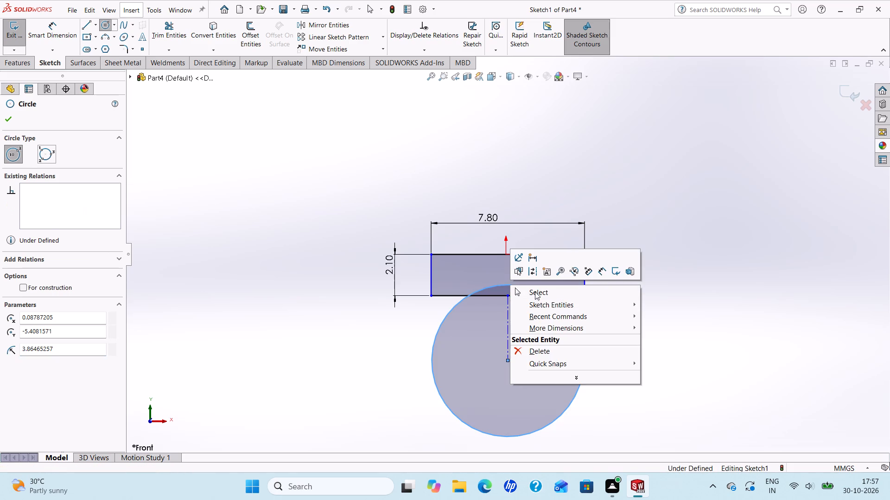
left_click(535, 291)
Dimension the circle's centre 2.60 mm below the rectangle's bottom edge.
scroll(531, 298, "up", 1)
left_click(58, 35)
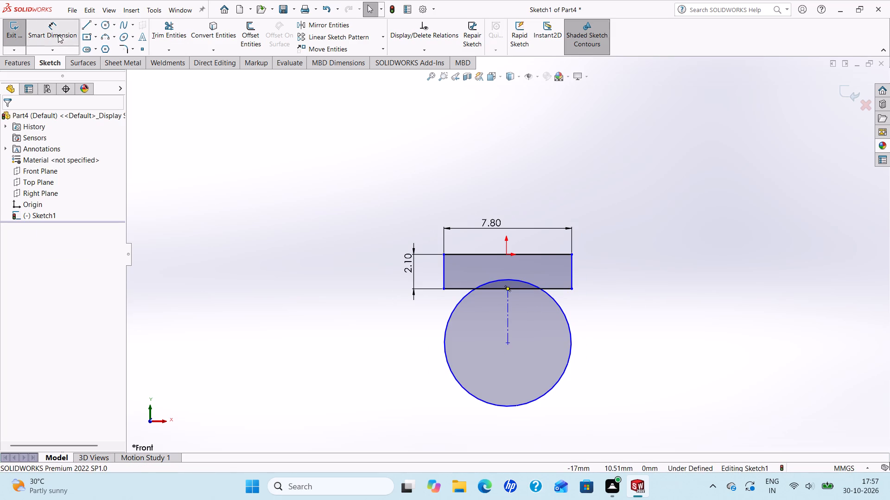
left_click(506, 342)
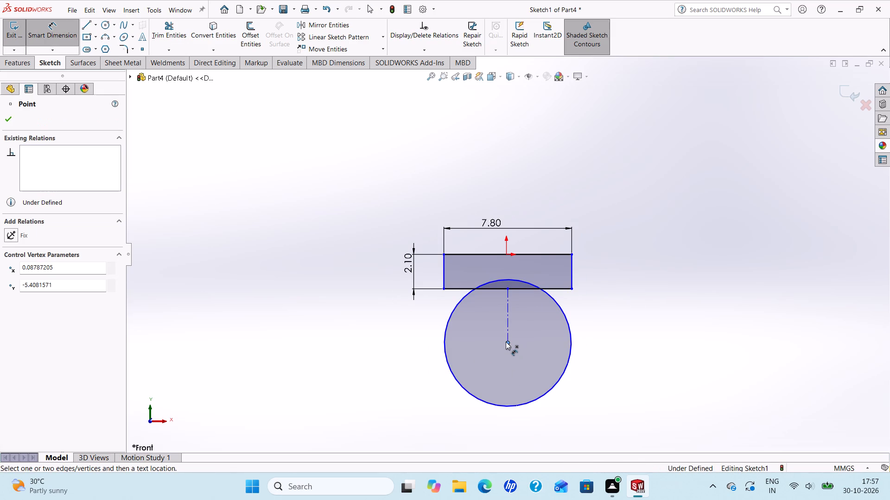
left_click(560, 290)
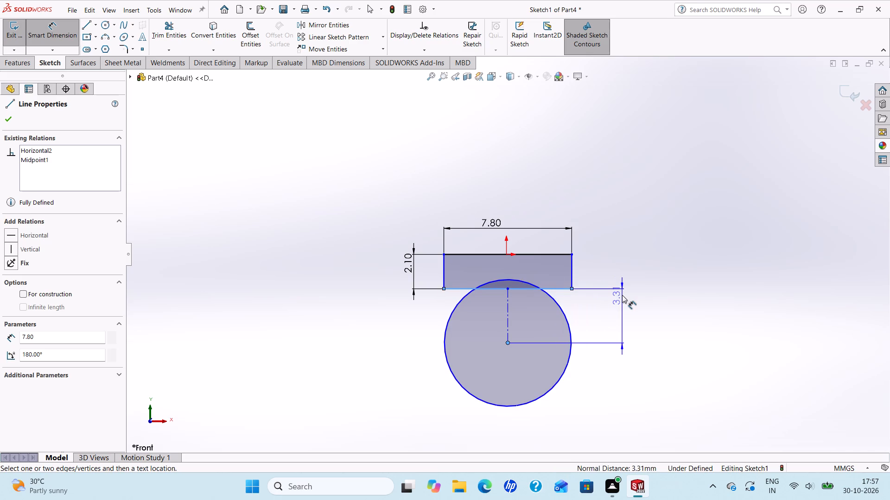
left_click(622, 295)
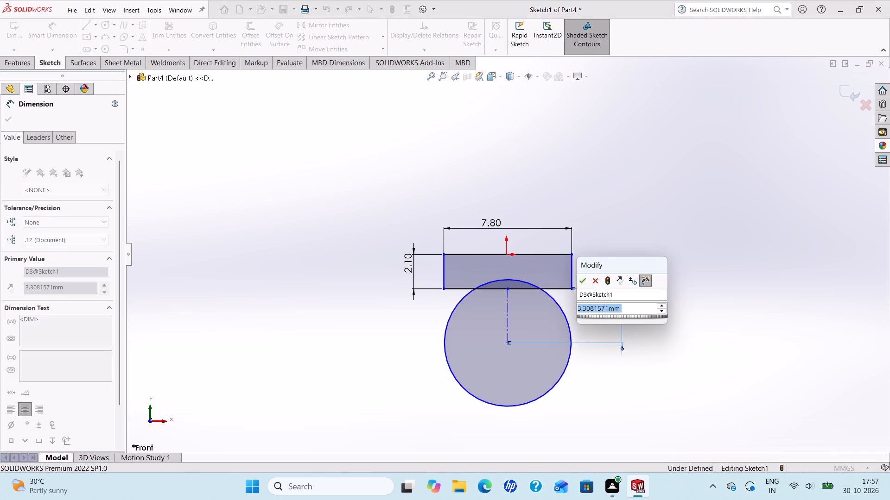
type("2.60")
key("Return")
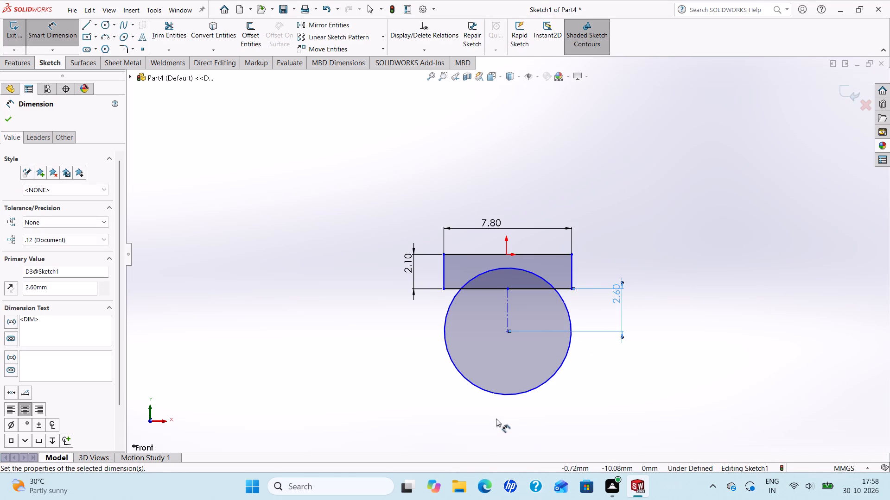
Dimension the circle's diameter to 7 mm.
left_click(506, 397)
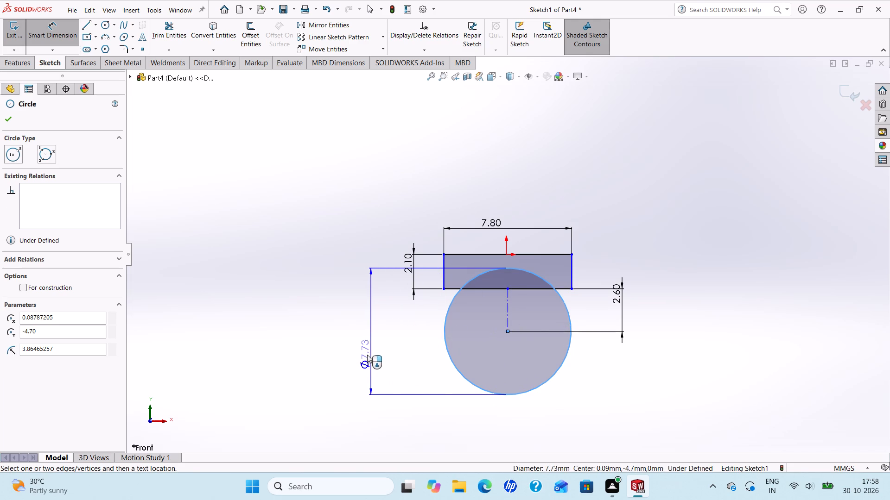
left_click(367, 355)
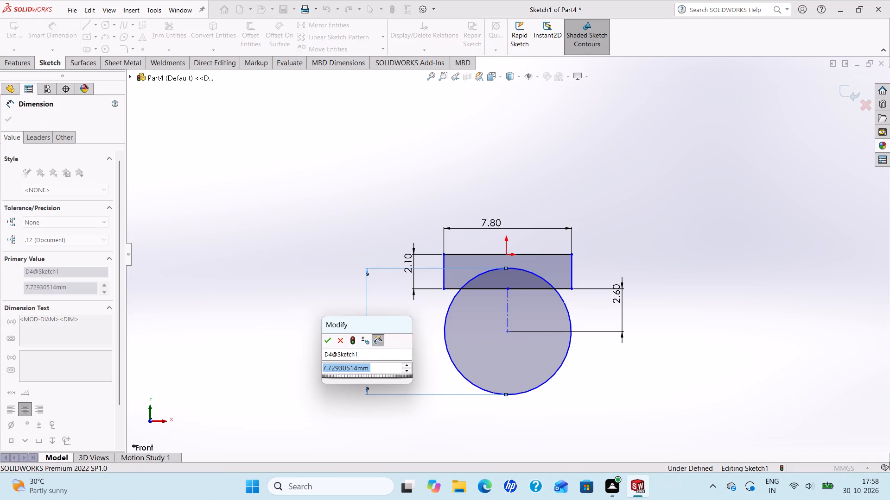
key("7")
key("Return")
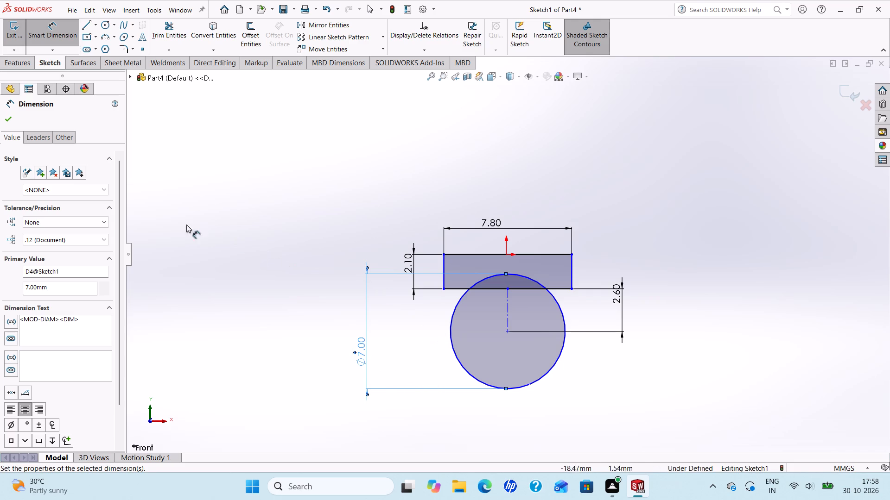
left_click(6, 114)
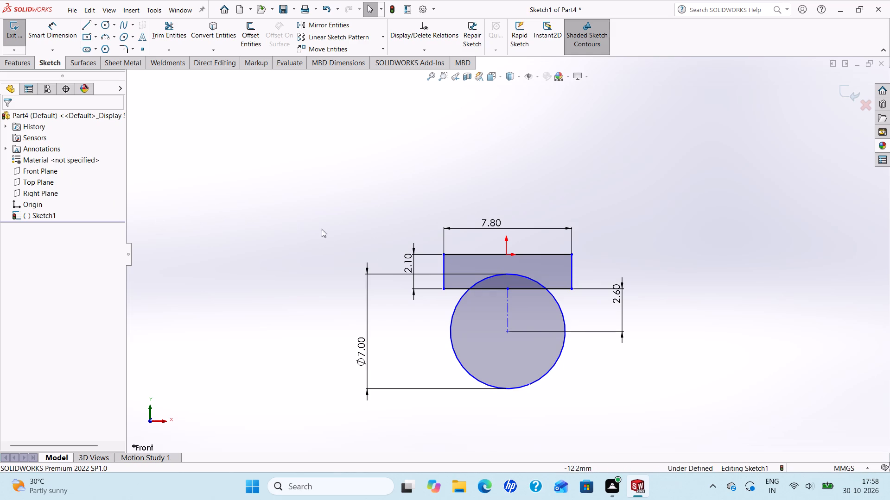
Add a vertical relation between the circle's centre point and the origin.
left_click(508, 333, "ctrl")
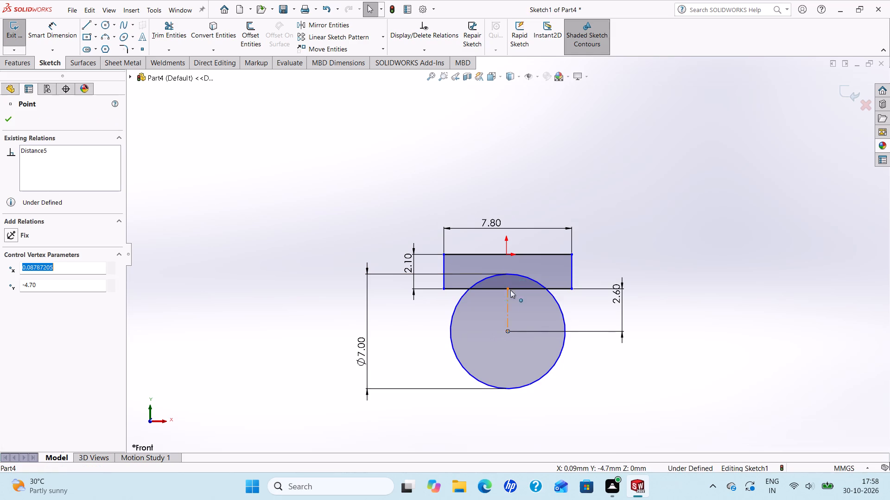
left_click(506, 257, "ctrl")
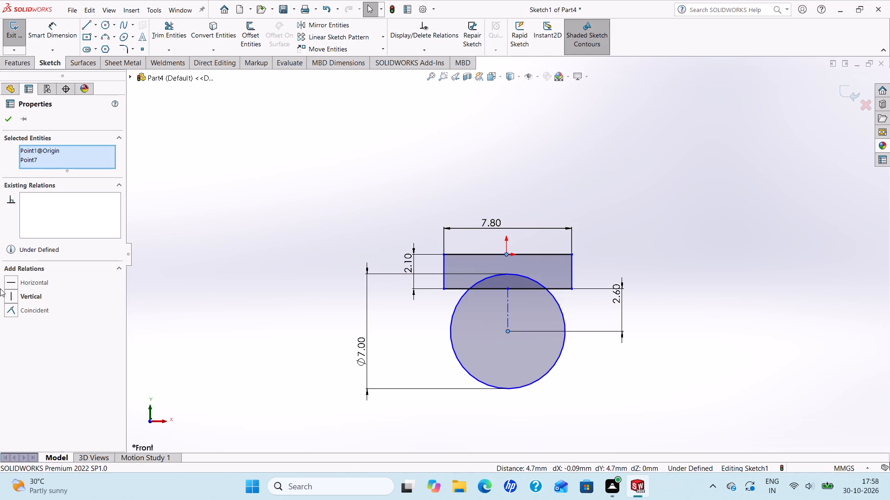
left_click(6, 294)
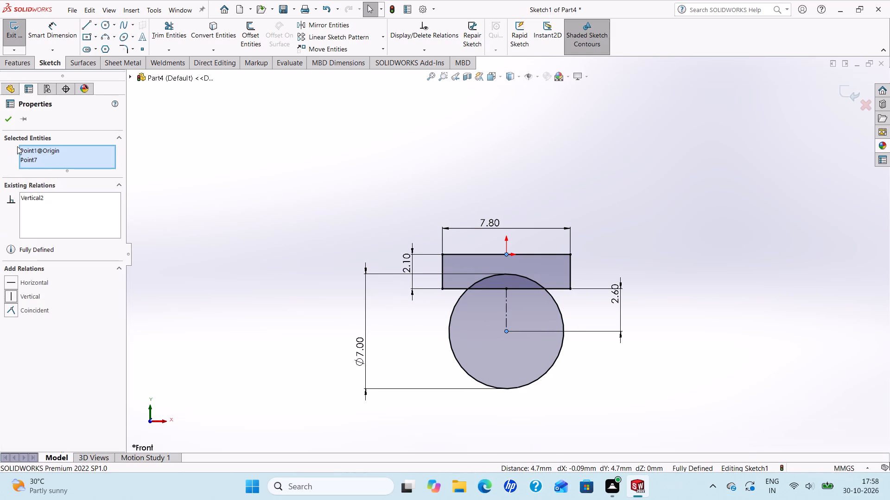
left_click(9, 124)
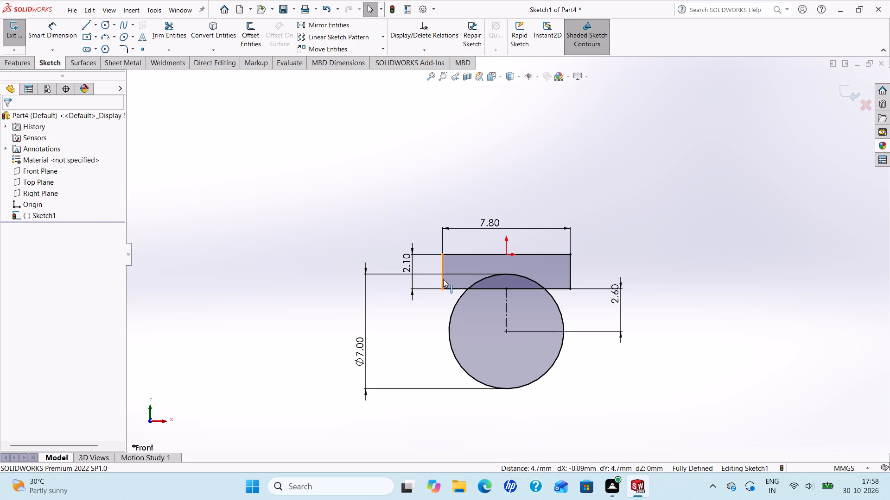
Make the rectangle's two vertical side lines symmetric about the centerline.
left_click(443, 279, "ctrl")
left_click(571, 266, "ctrl")
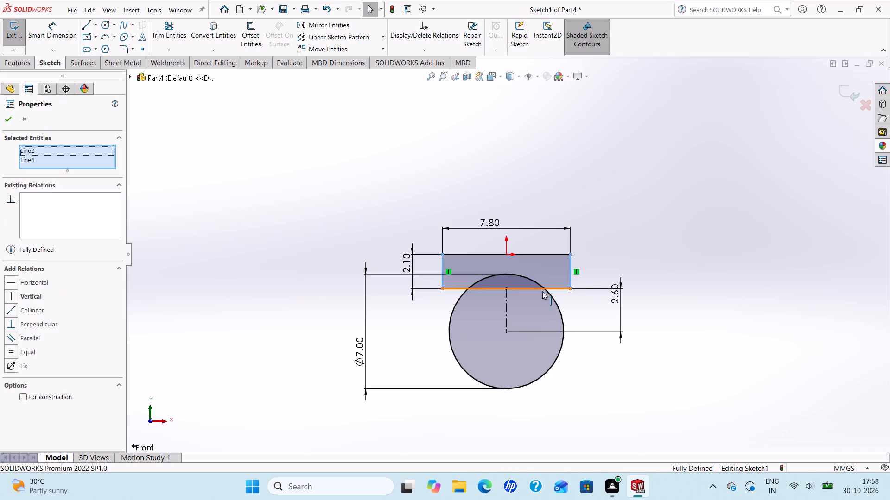
left_click(506, 303, "ctrl")
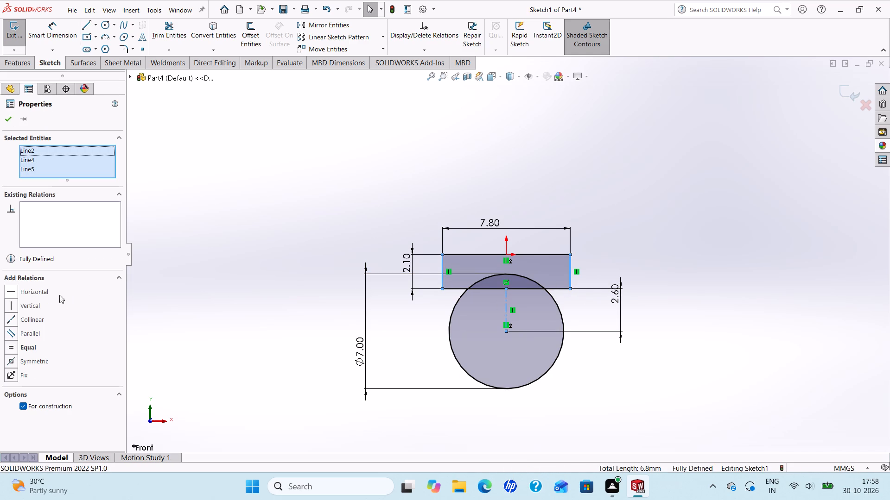
left_click(9, 361)
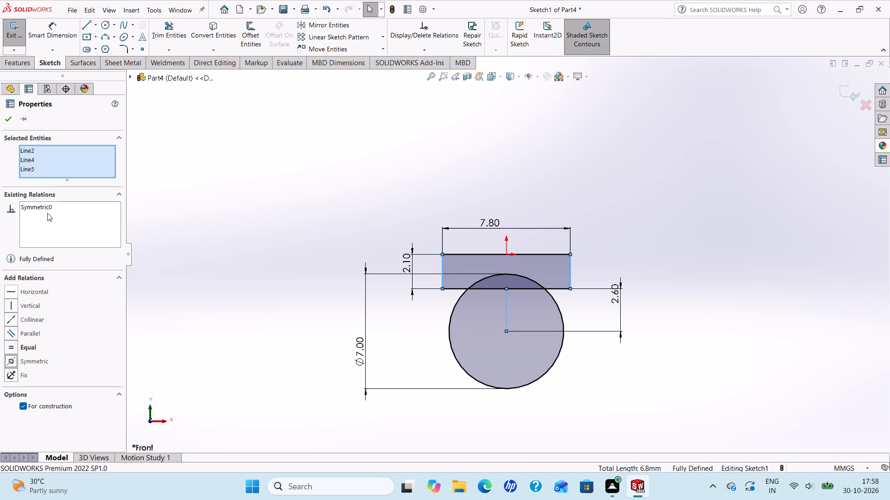
left_click(8, 123)
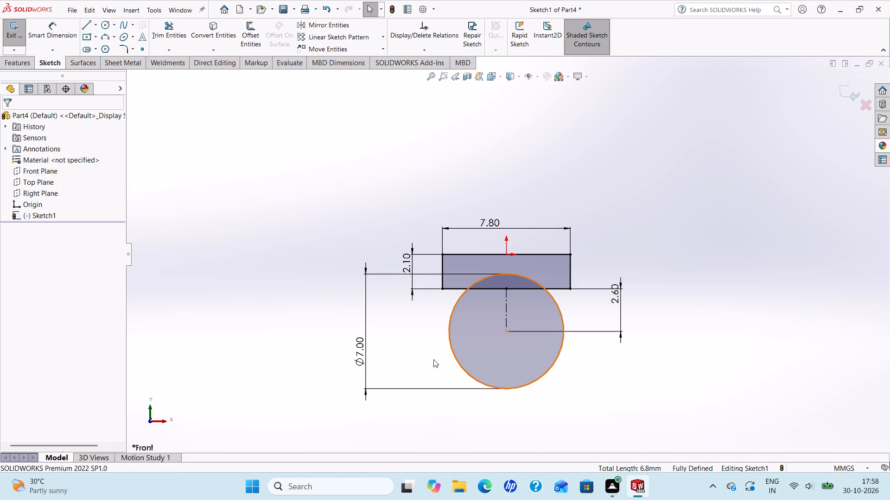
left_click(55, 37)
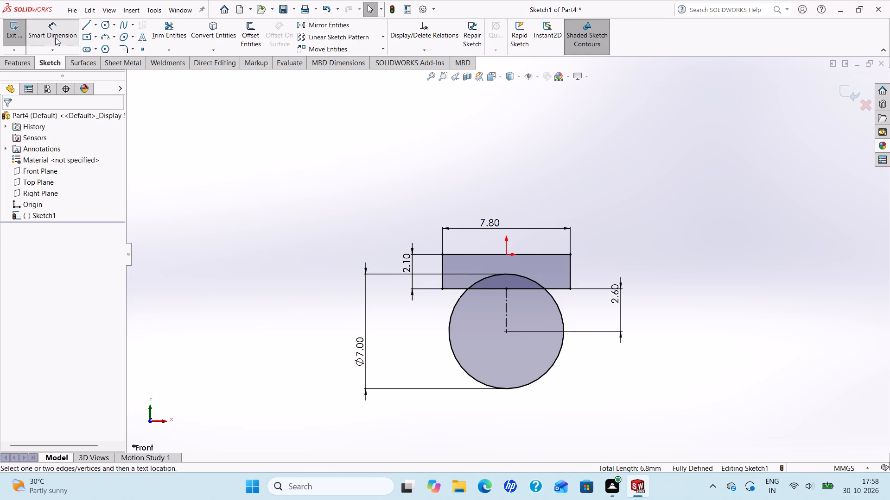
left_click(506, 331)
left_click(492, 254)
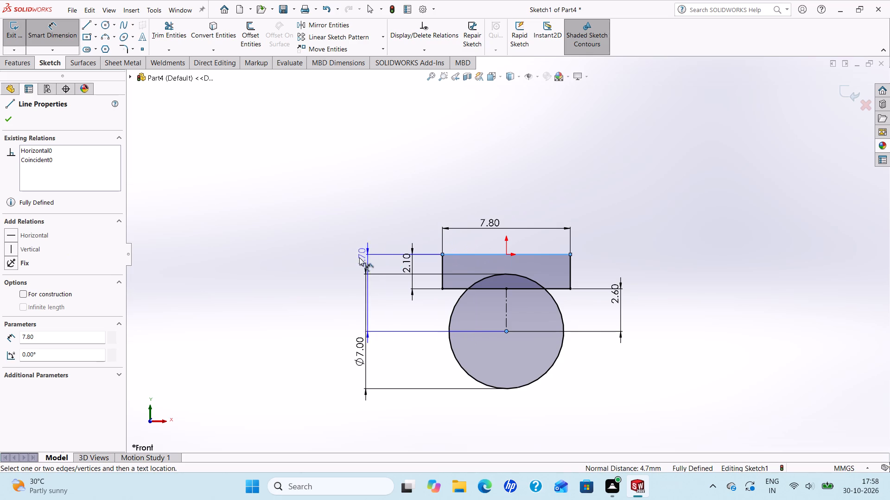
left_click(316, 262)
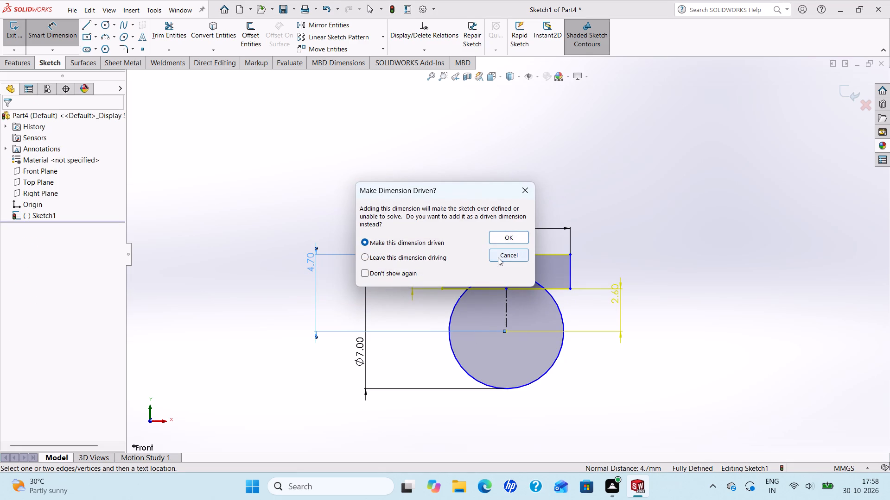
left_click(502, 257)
Trim away the circle's lower portion and the rectangle's bottom edge beneath the remaining arc, leaving a closed block profile with an arched notch.
left_click(159, 31)
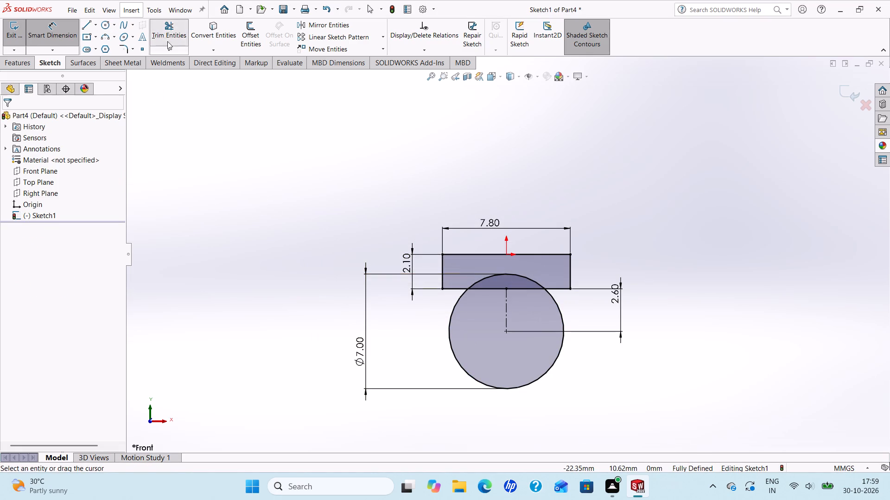
left_click_drag(436, 324, 486, 354)
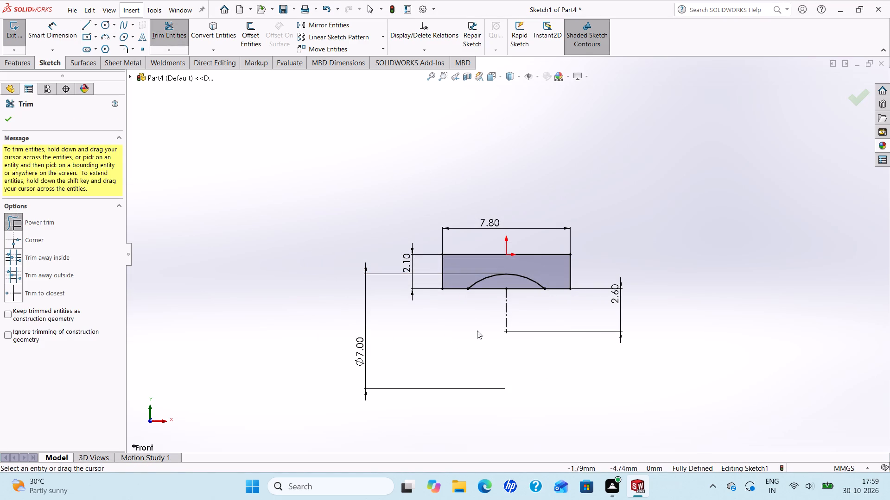
left_click(490, 289)
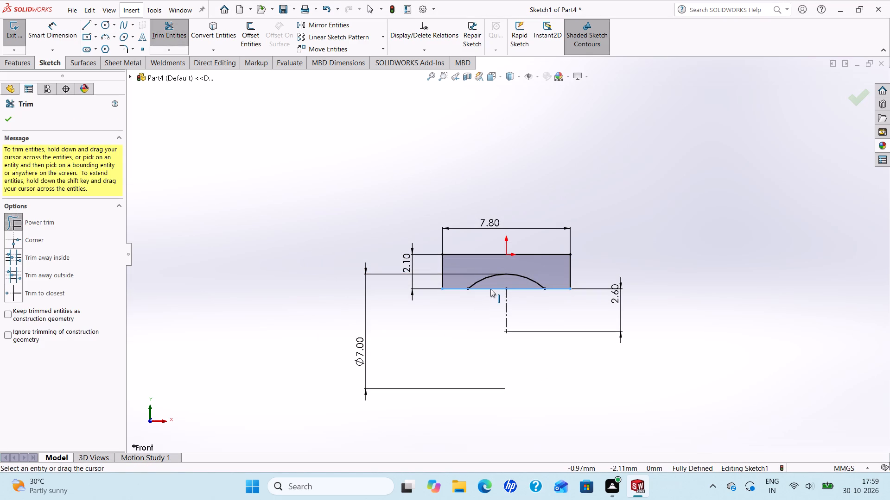
left_click_drag(492, 283, 490, 306)
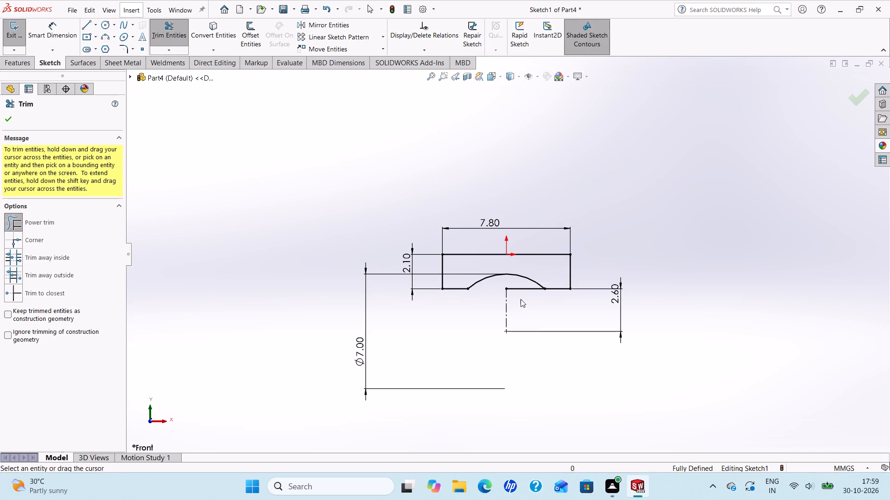
left_click_drag(518, 284, 523, 301)
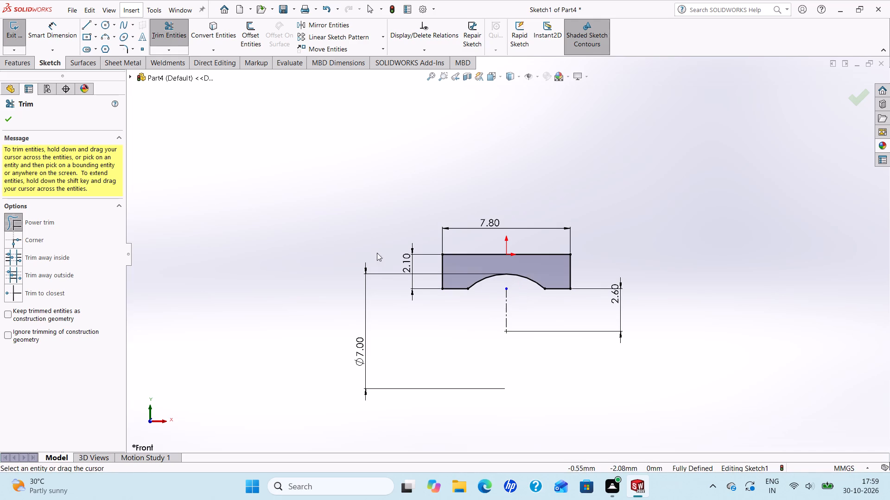
left_click(9, 115)
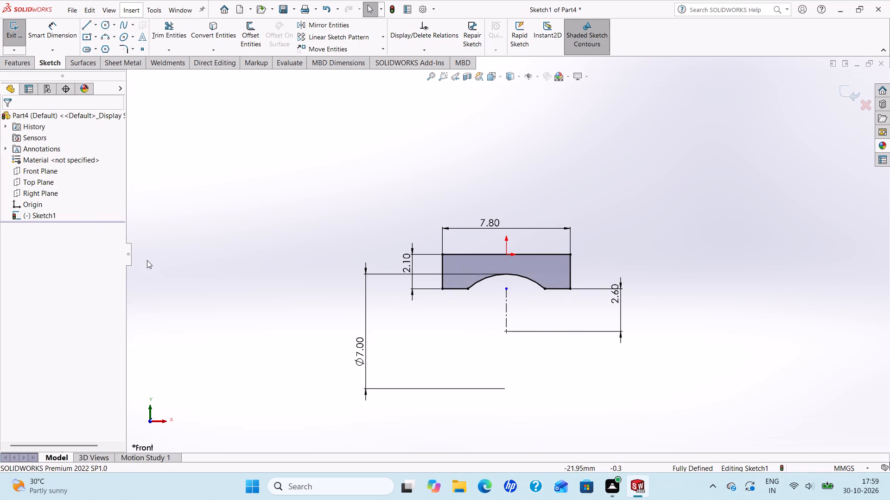
Extrude the notched profile as a boss, blind 7.10 mm in Direction 1 and 7.10 mm in Direction 2.
left_click(5, 66)
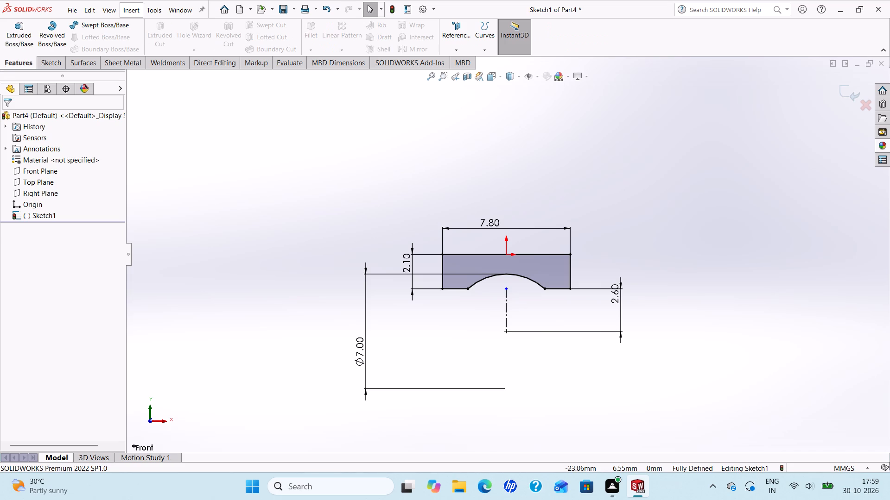
left_click(20, 44)
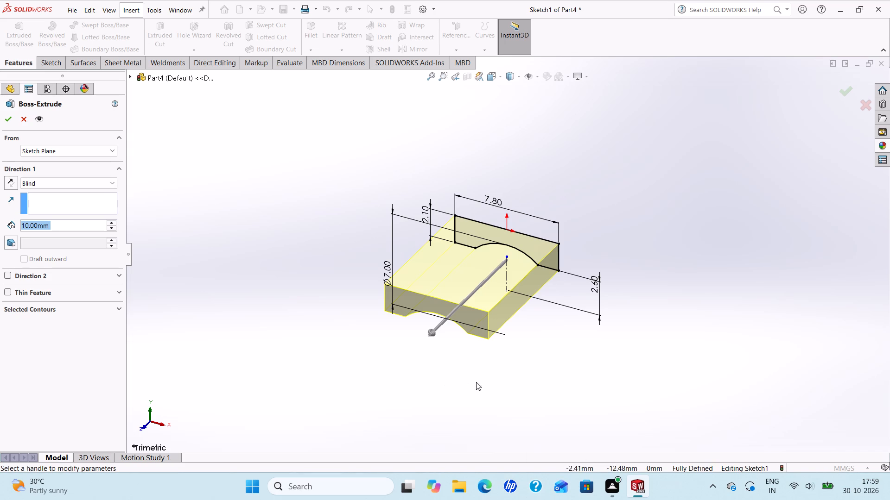
type("7.")
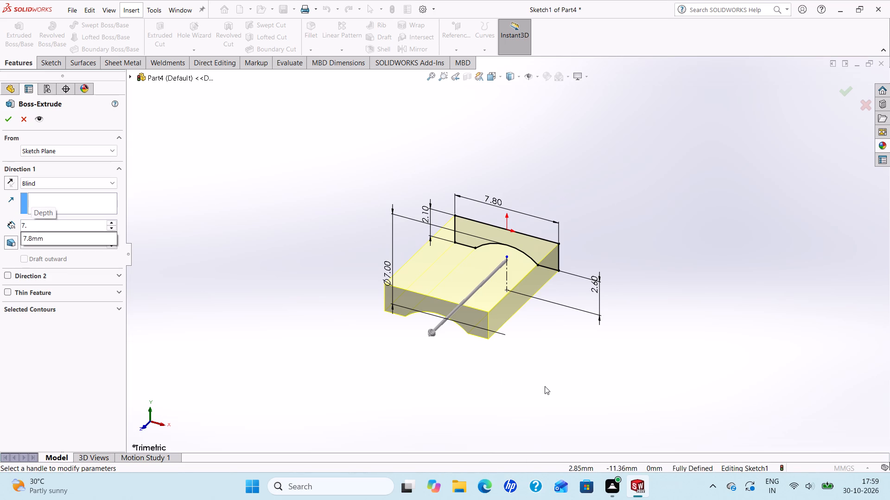
key("1")
key("Return")
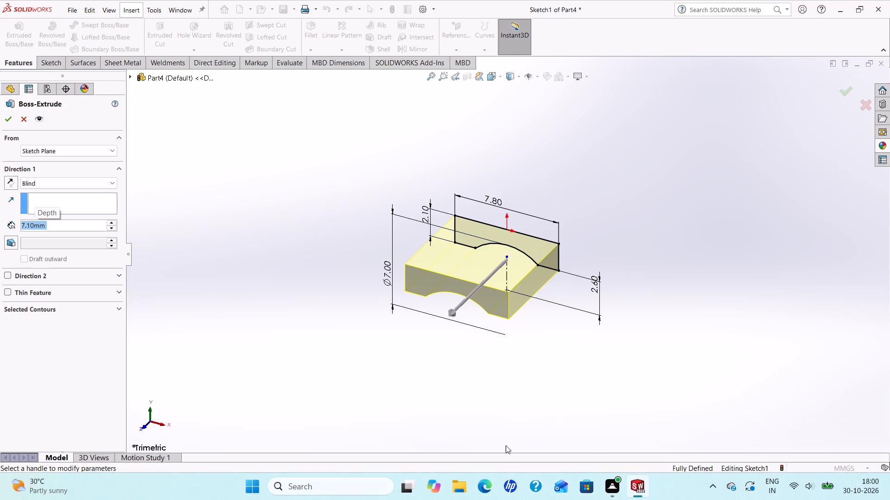
left_click(4, 274)
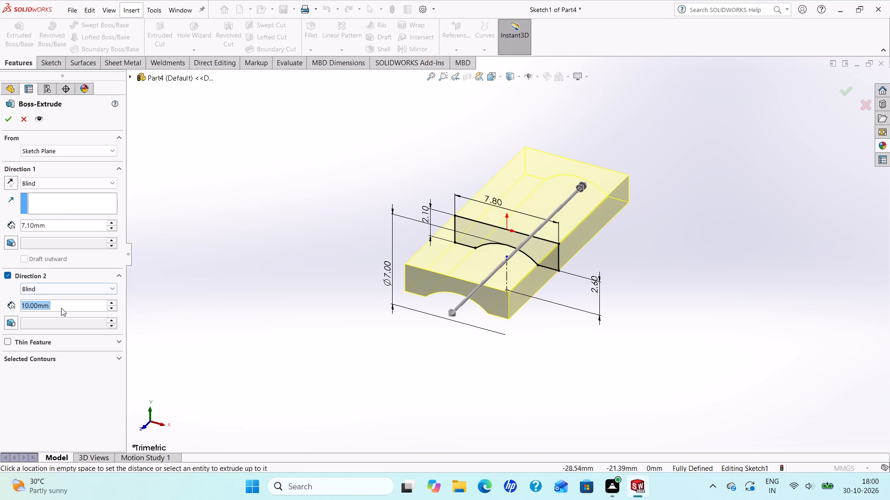
key("4")
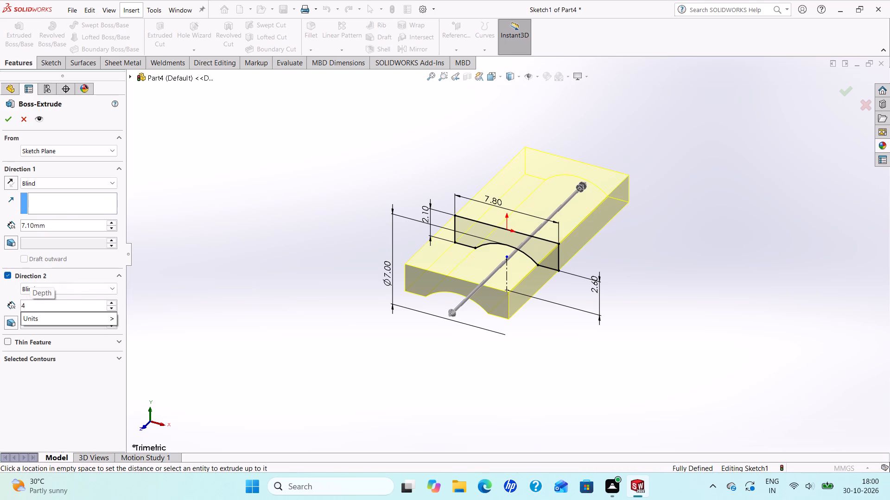
key("BackSpace")
type("7.1")
key("Return")
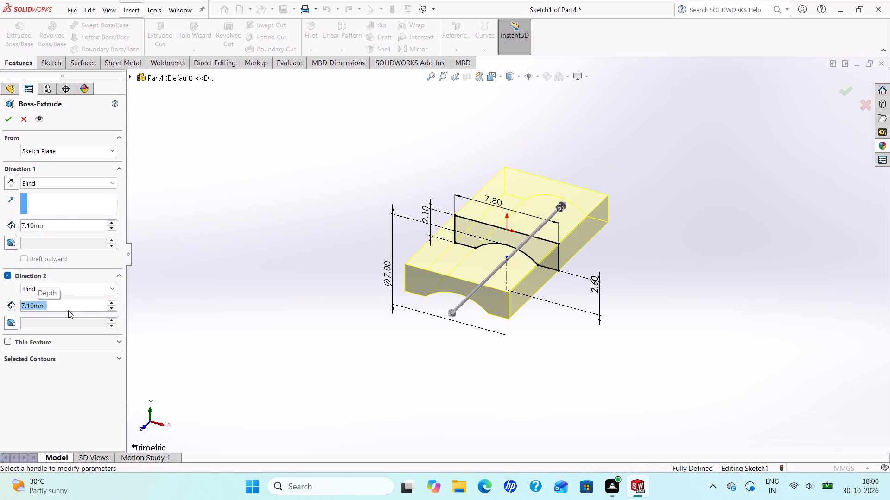
left_click(7, 118)
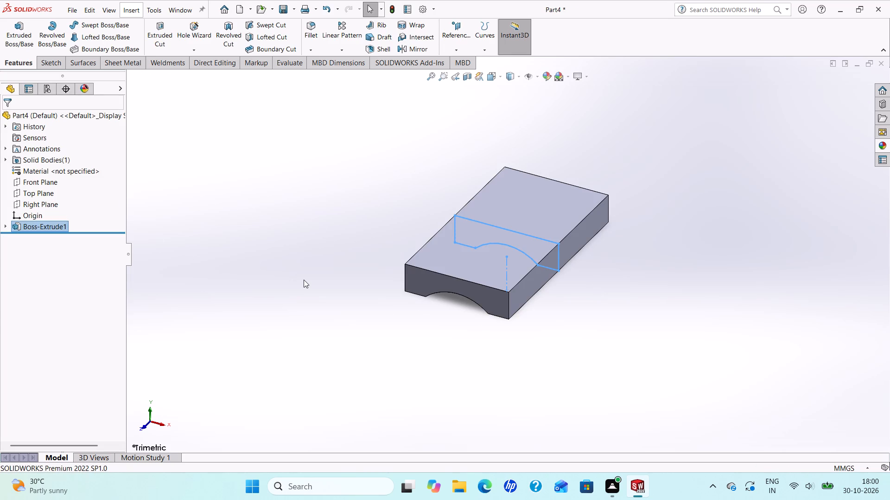
key("Escape")
Start a new sketch on the Front Plane.
left_click(32, 184)
left_click(38, 177)
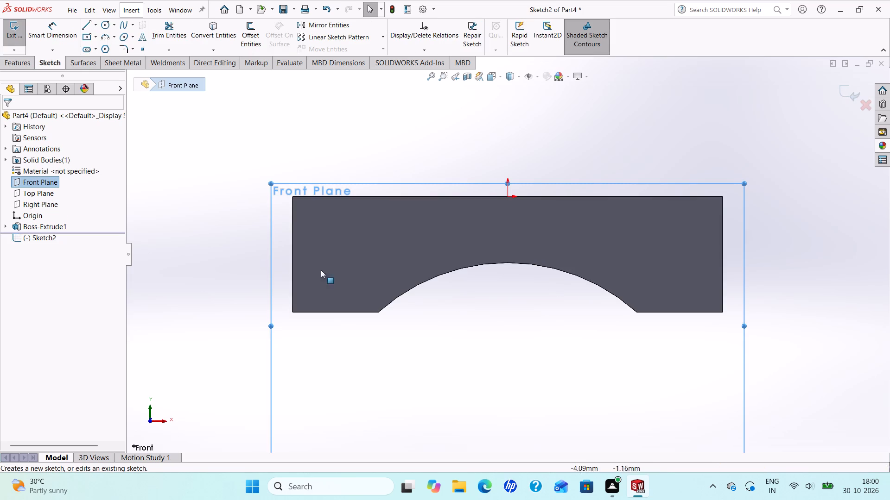
scroll(340, 269, "up", 3)
scroll(560, 212, "down", 1)
scroll(548, 201, "up", 2)
scroll(587, 227, "down", 1)
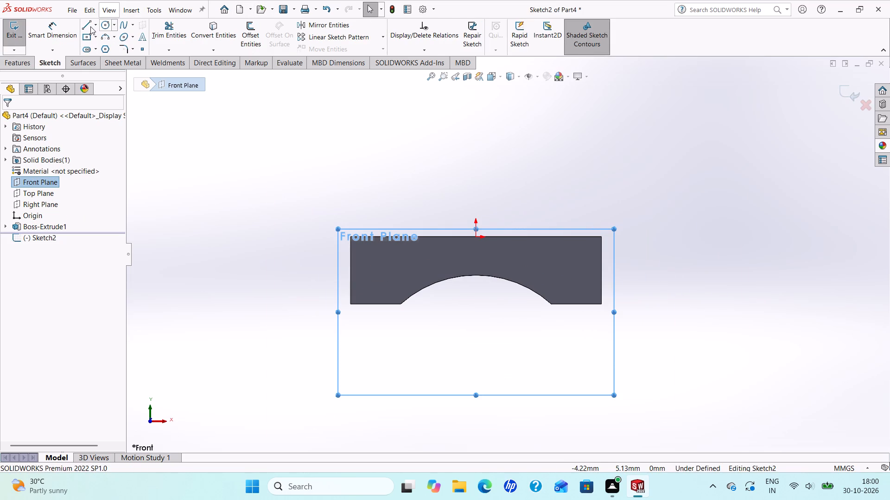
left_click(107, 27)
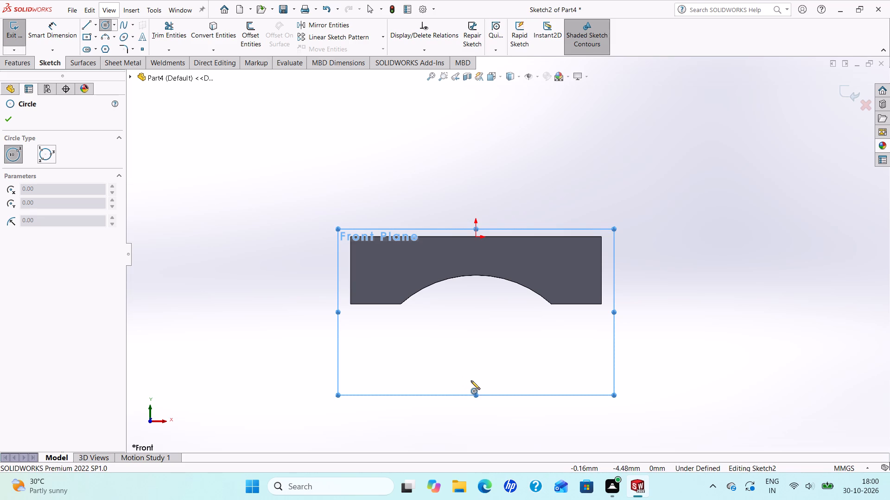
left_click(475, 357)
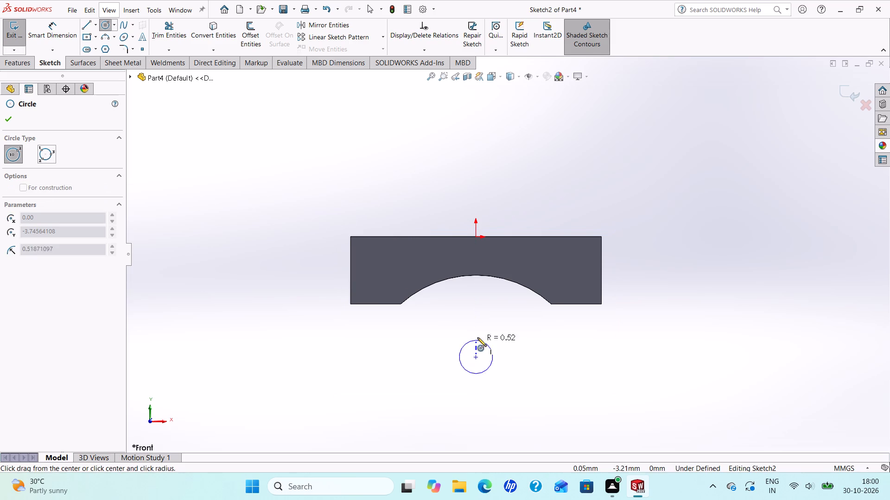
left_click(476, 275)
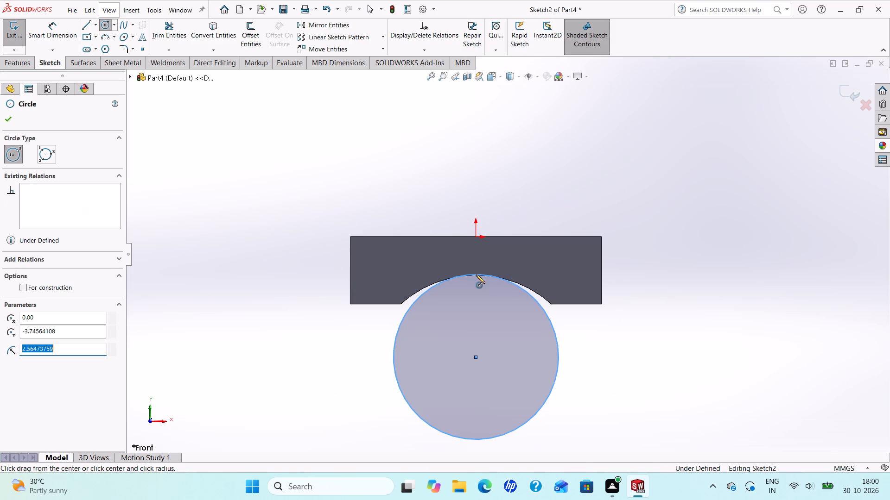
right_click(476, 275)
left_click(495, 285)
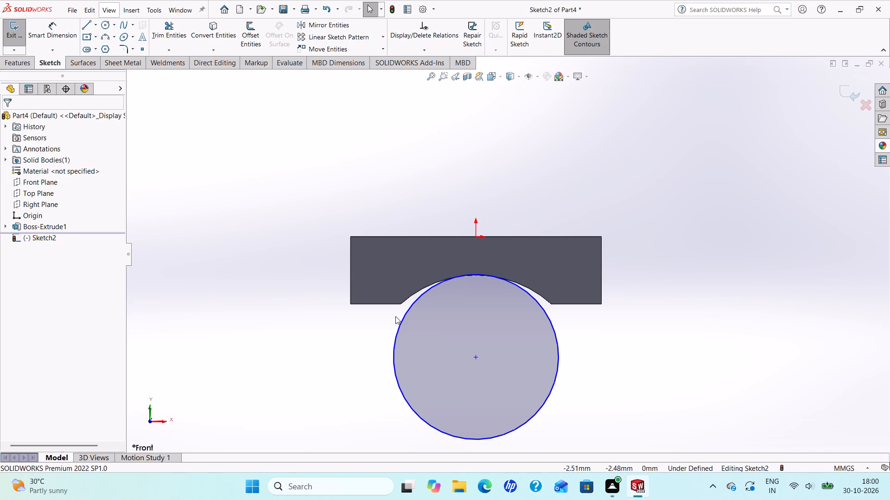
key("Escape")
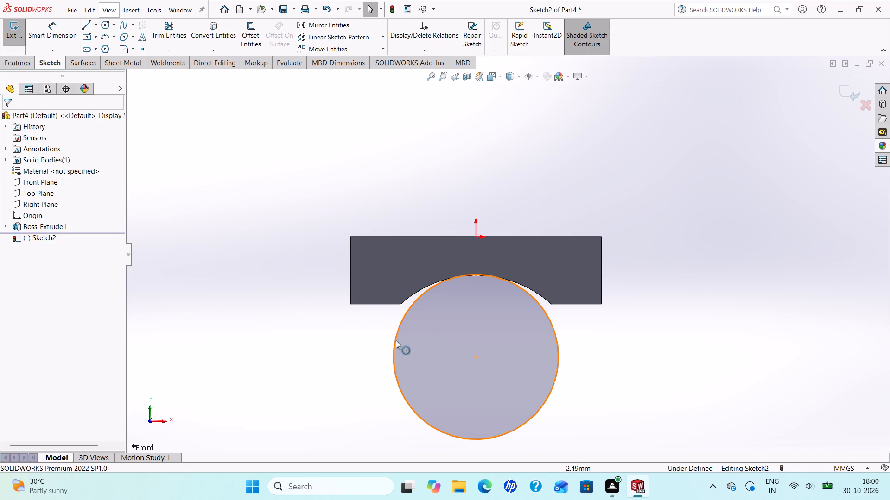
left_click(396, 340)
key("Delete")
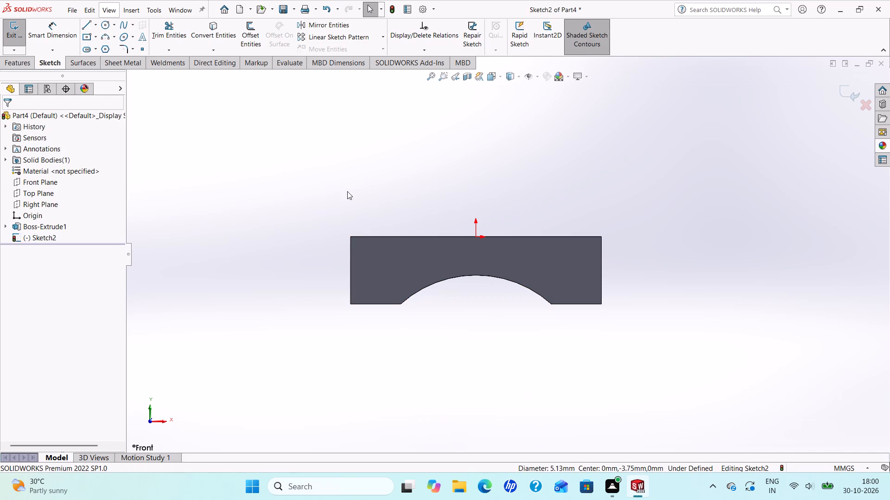
Convert the block's arched notch edge into a sketch arc.
left_click(449, 277)
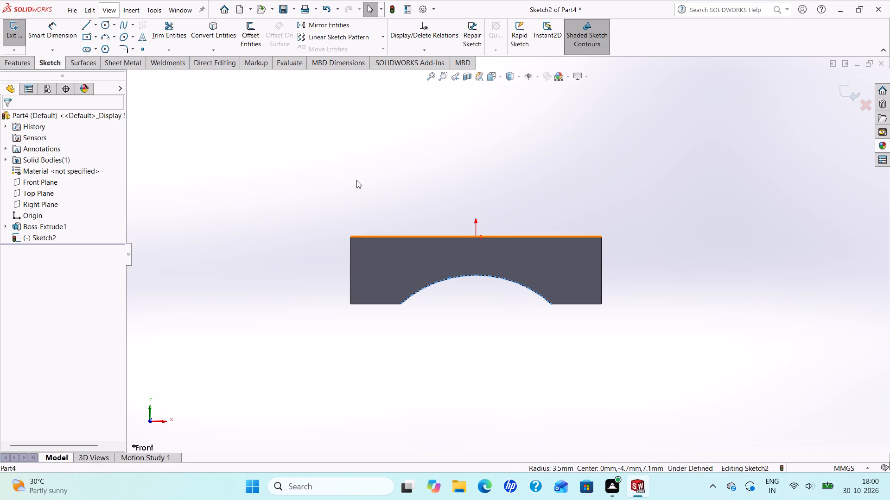
left_click(216, 41)
Sketch a 3.50 mm radius circle centred on the converted arc's centre and passing through the arc's endpoint.
scroll(204, 248, "up", 1)
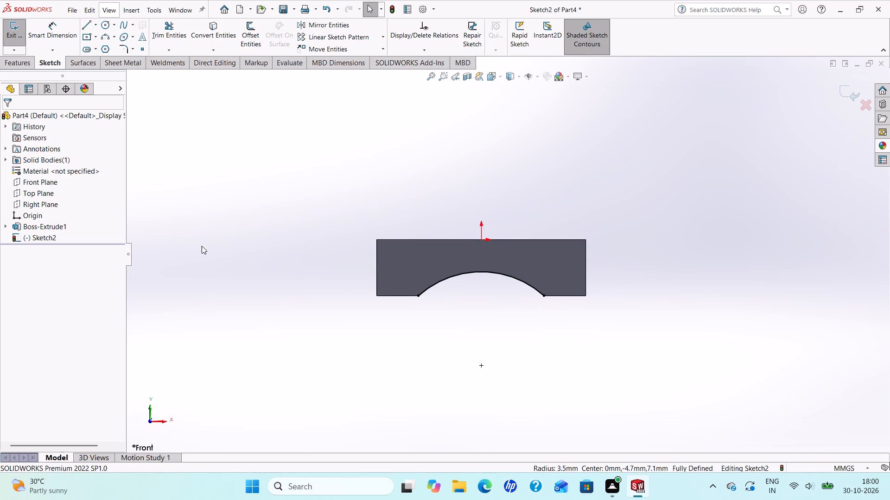
left_click(101, 28)
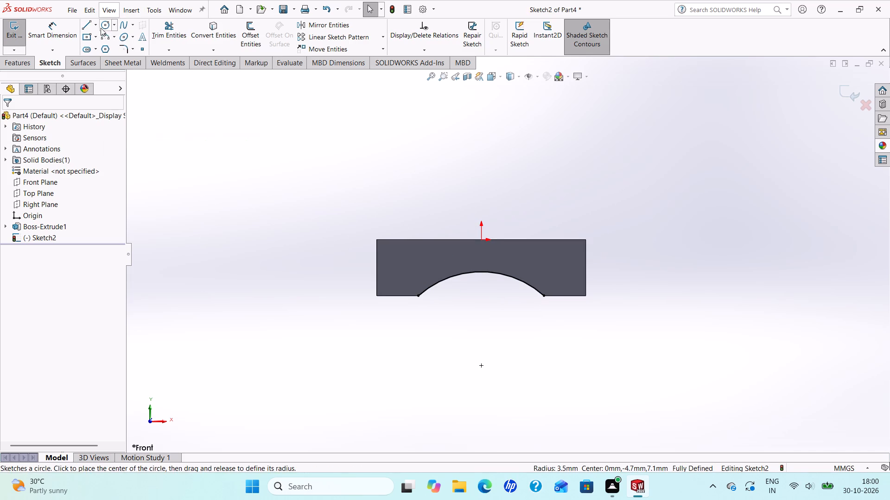
left_click(481, 368)
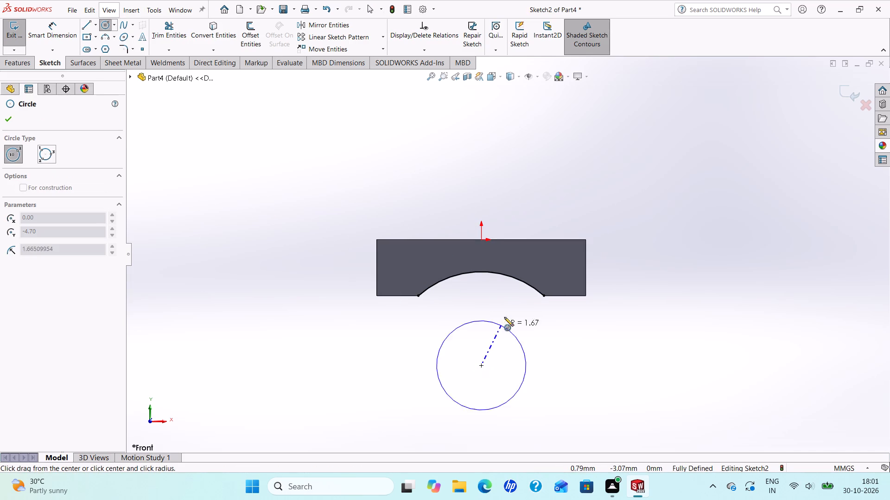
left_click(544, 296)
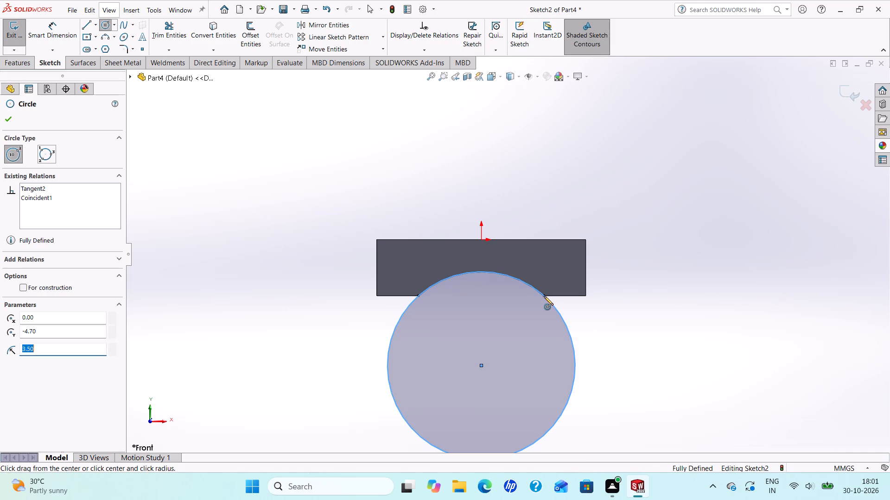
right_click(544, 296)
left_click(560, 303)
Delete the converted arc, keeping only the full circle in the sketch.
scroll(560, 303, "up", 3)
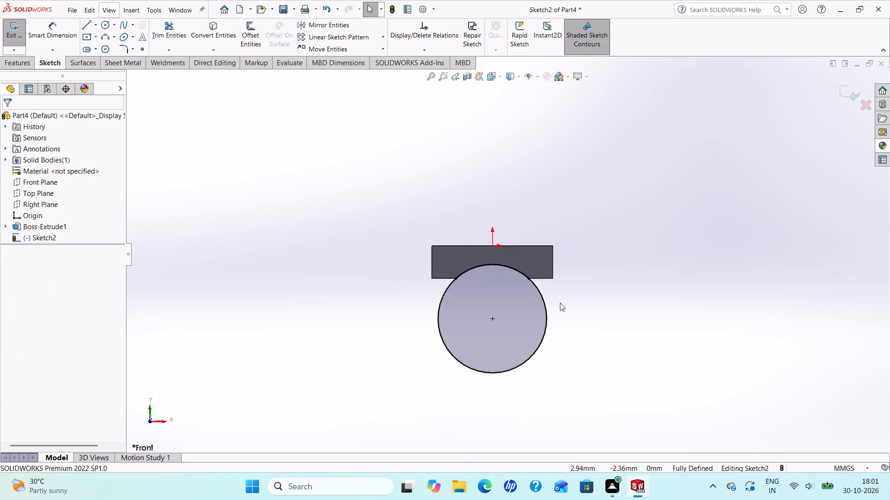
scroll(527, 275, "down", 5)
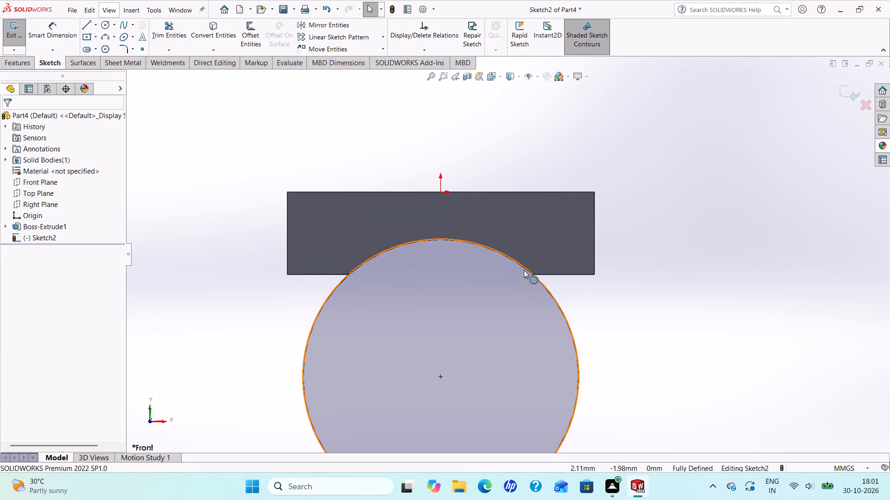
left_click(528, 269)
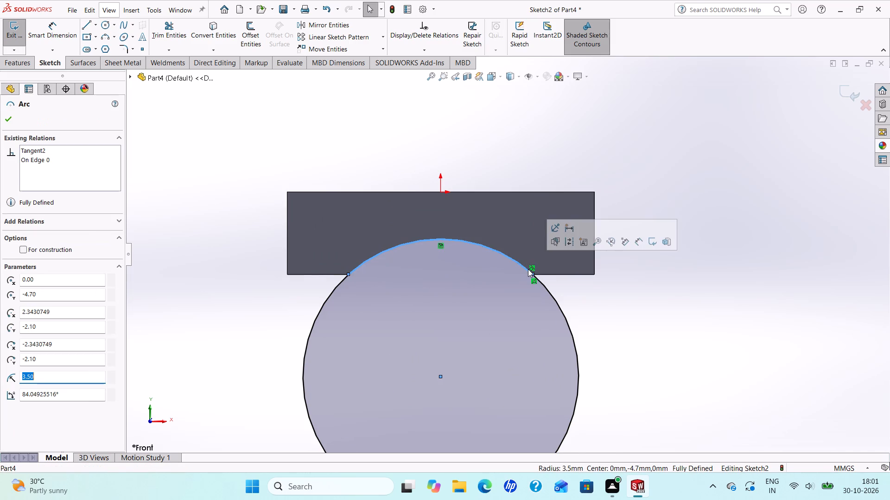
key("Delete")
scroll(489, 294, "up", 2)
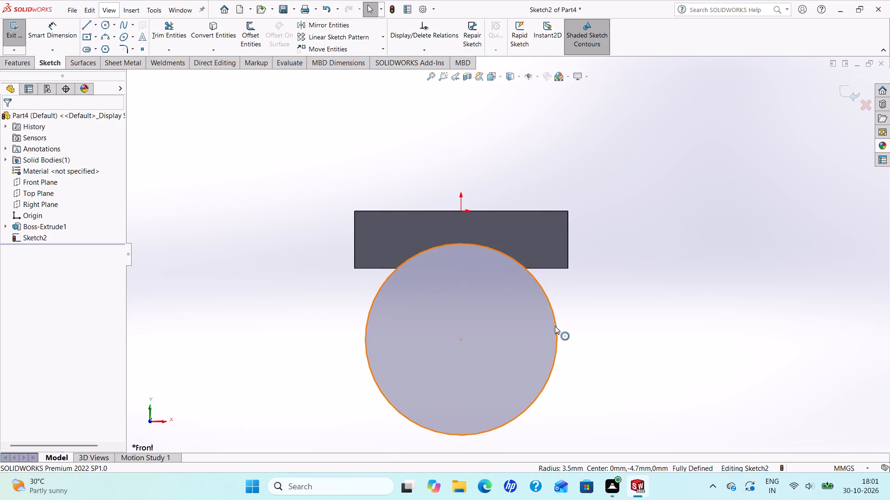
Extrude the 3.50 mm radius circle 0.80 mm in both directions as a separate body, with Merge result off.
left_click(16, 58)
left_click(14, 43)
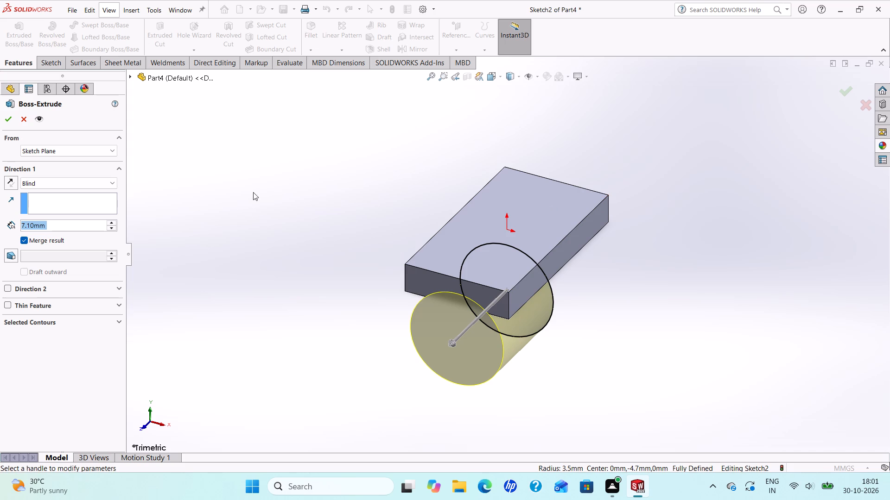
key("0")
key("period")
key("5")
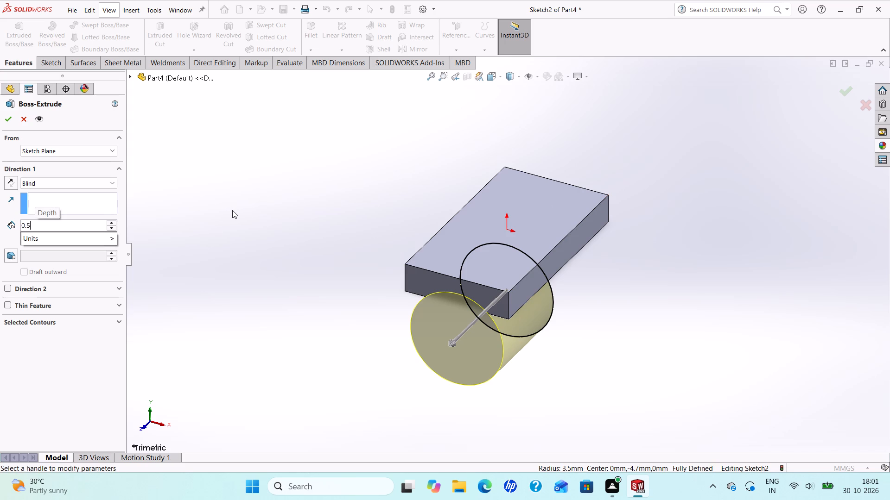
key("BackSpace")
key("8")
key("Return")
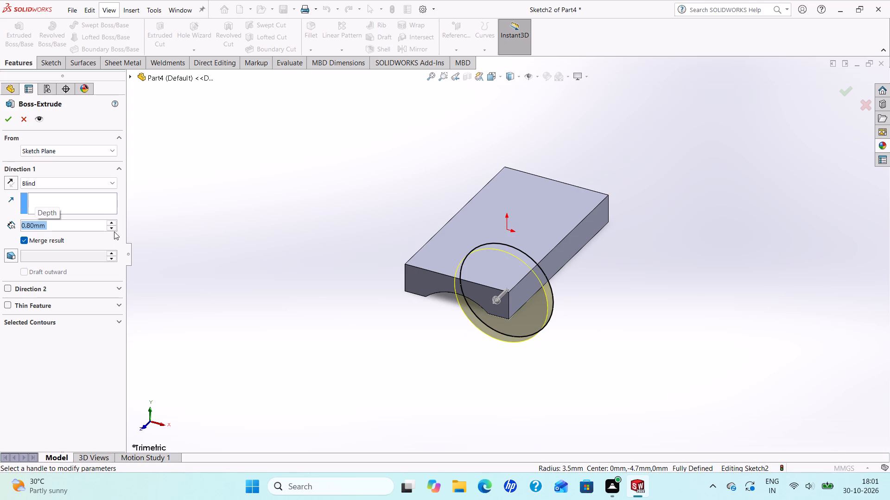
left_click(6, 285)
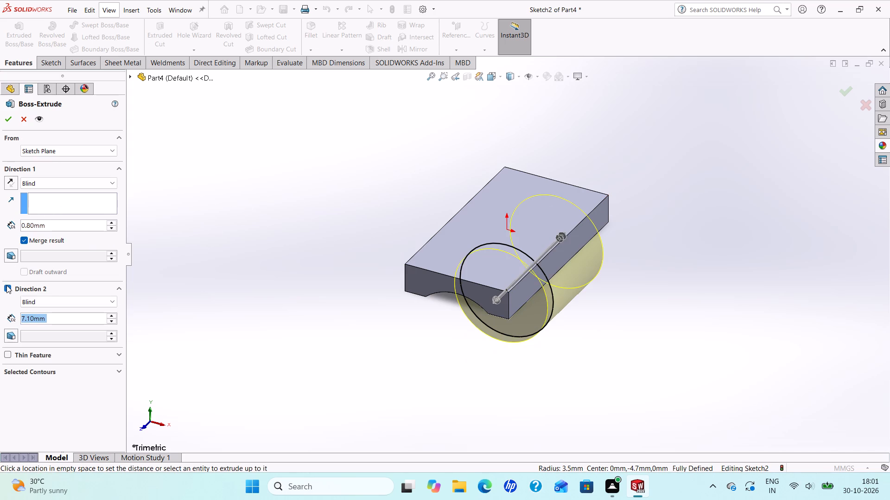
type("0.5")
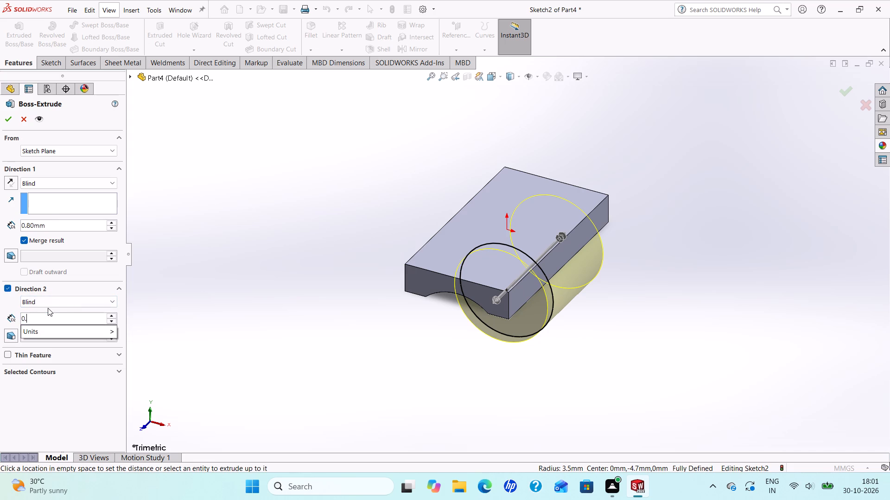
key("BackSpace")
key("8")
key("Return")
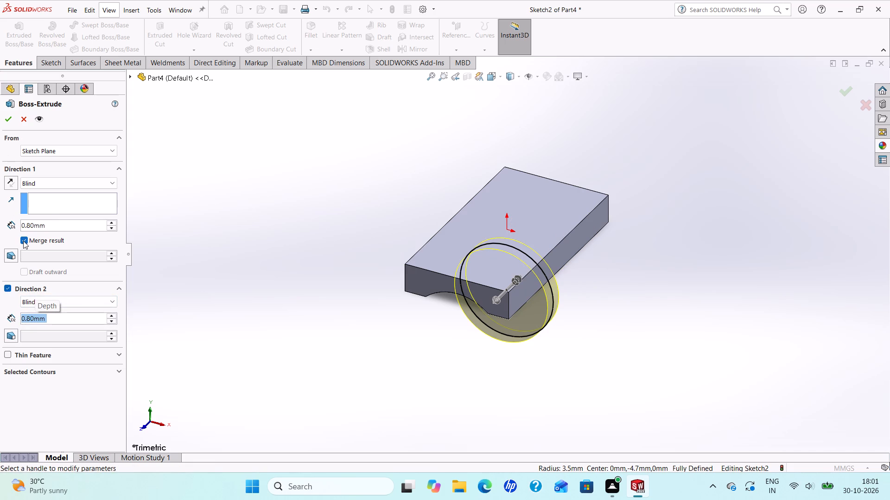
left_click(23, 240)
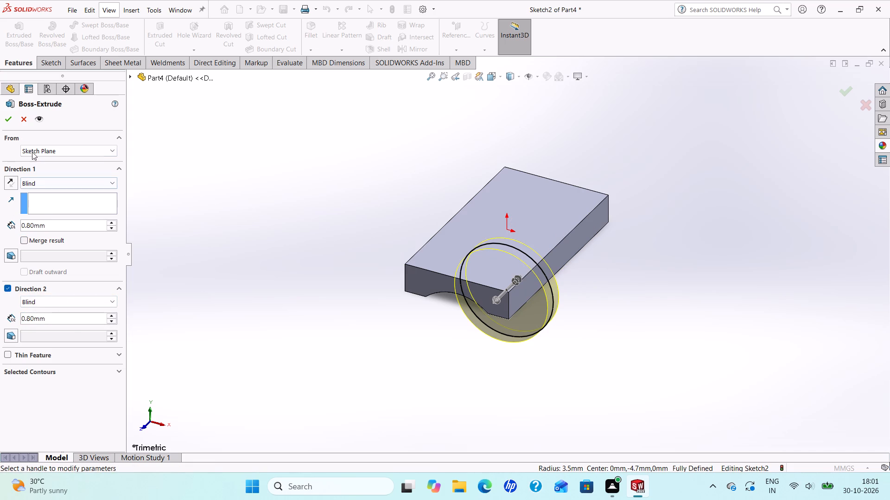
left_click(9, 121)
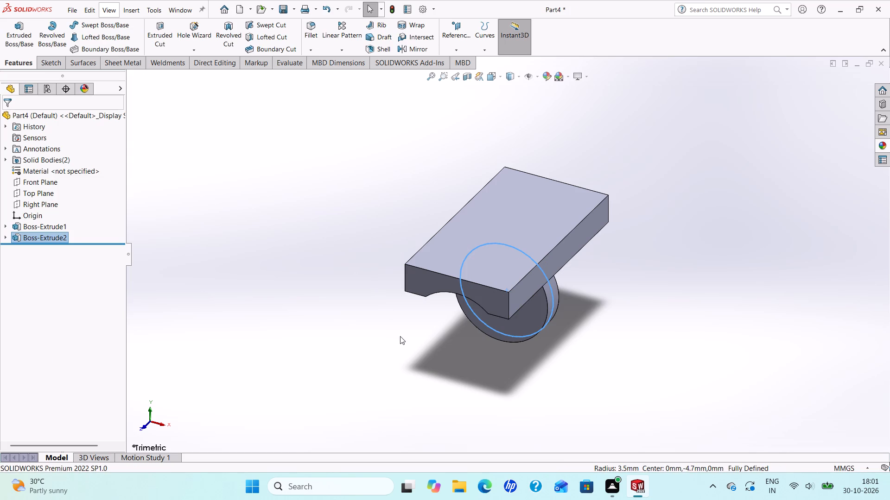
key("Escape")
Close the Part4 document with the notched block and disc without saving it.
middle_click_drag(525, 306, 413, 204)
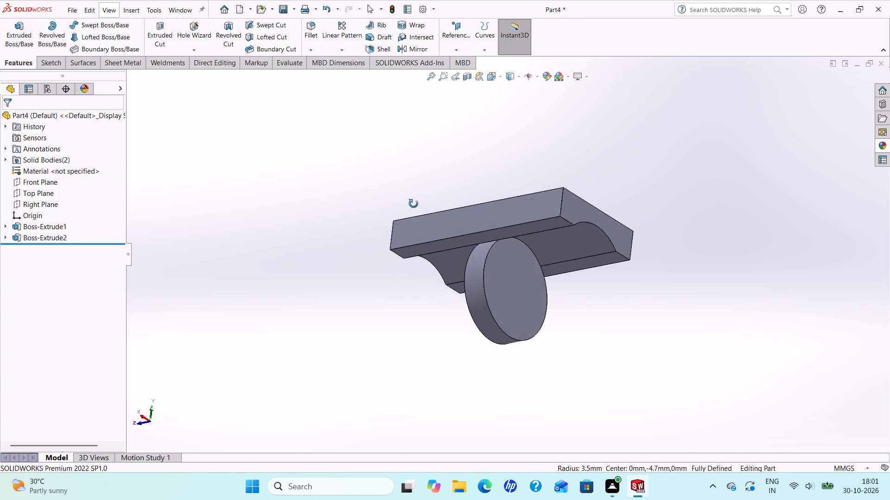
middle_click_drag(413, 204, 346, 243)
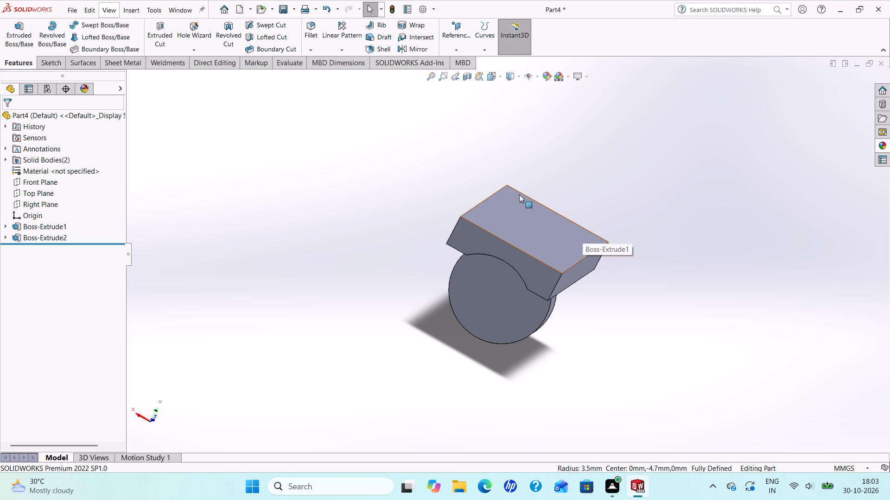
scroll(598, 237, "up", 2)
left_click(879, 60)
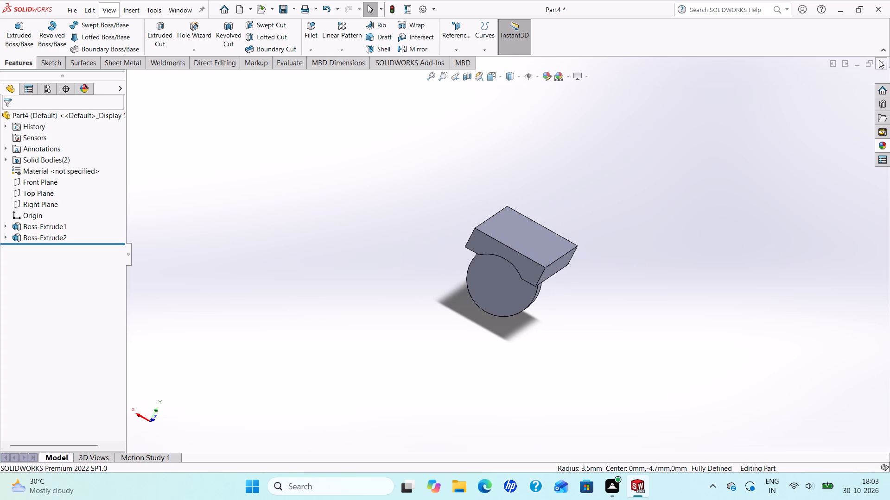
left_click(390, 253)
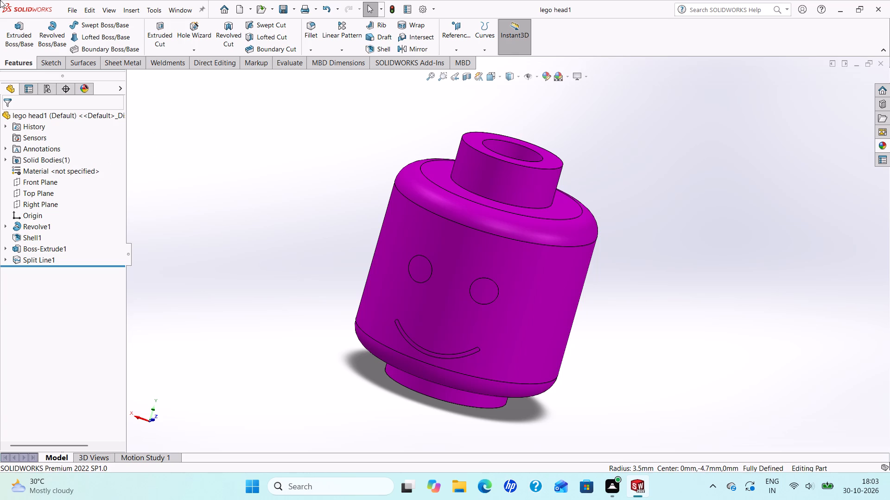
Create a new part document.
left_click(234, 6)
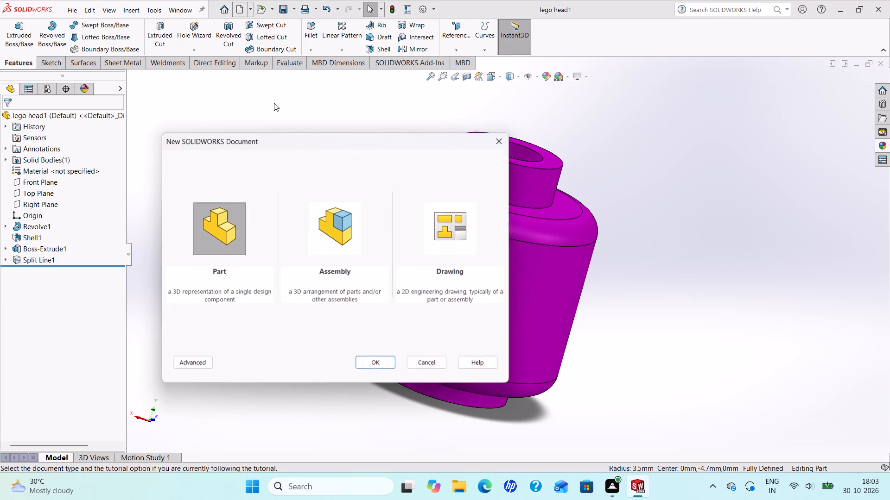
left_click(388, 367)
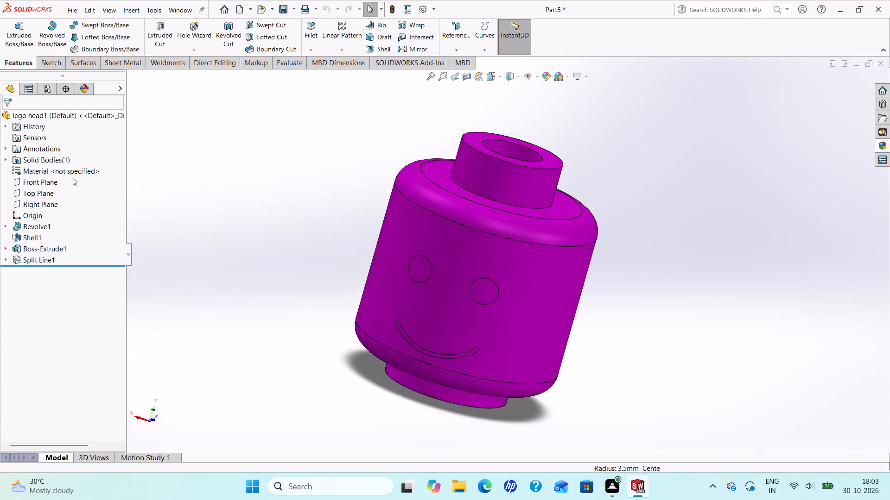
Sketch a centre rectangle about 140 mm wide on the Front Plane, centred on the origin.
left_click(29, 175)
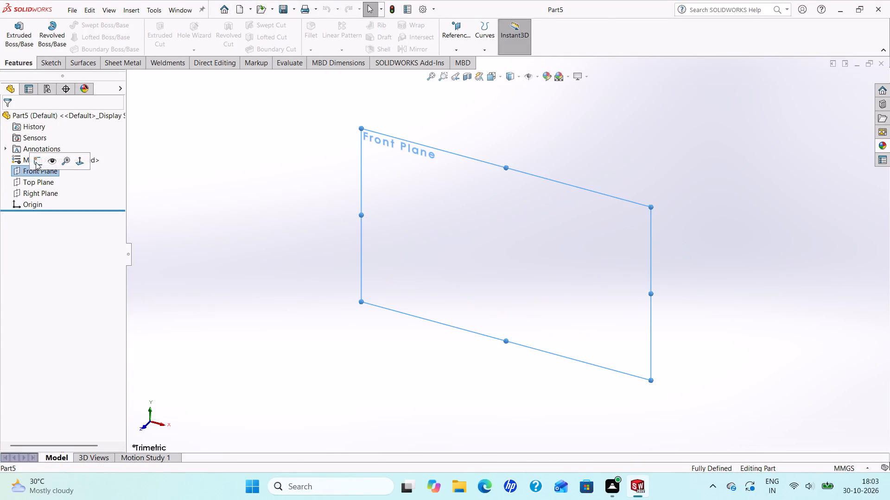
left_click(36, 162)
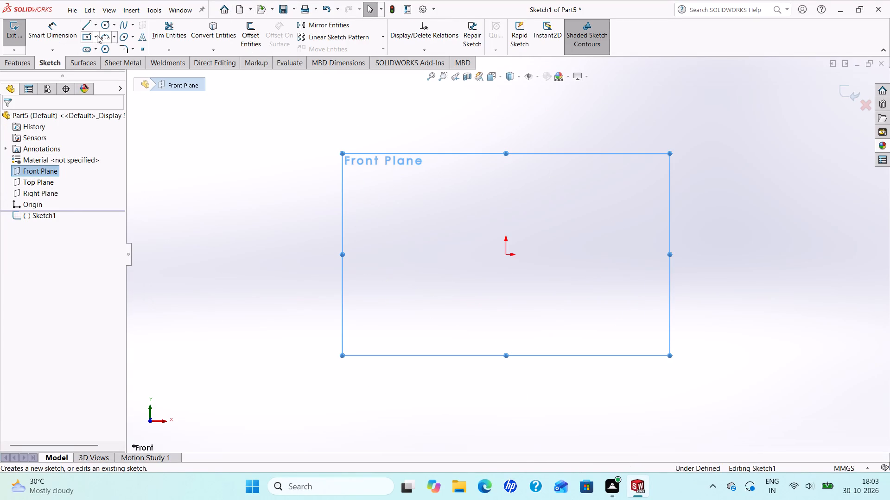
left_click(92, 37)
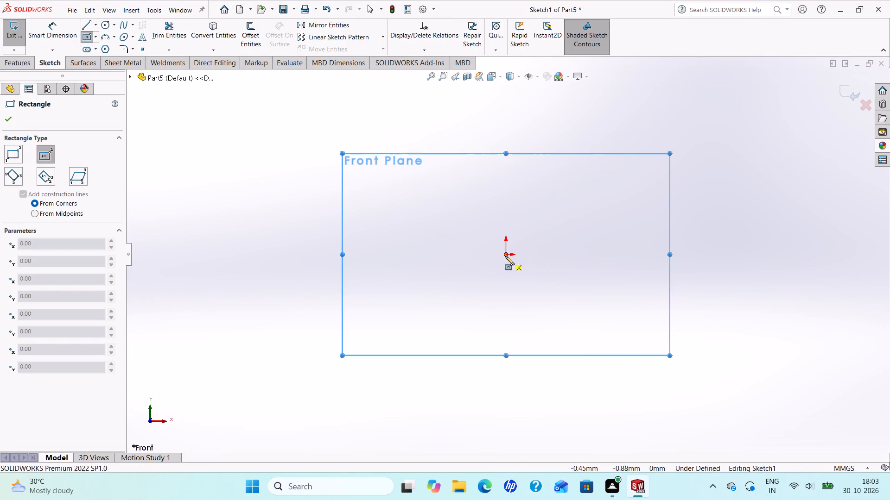
left_click(505, 256)
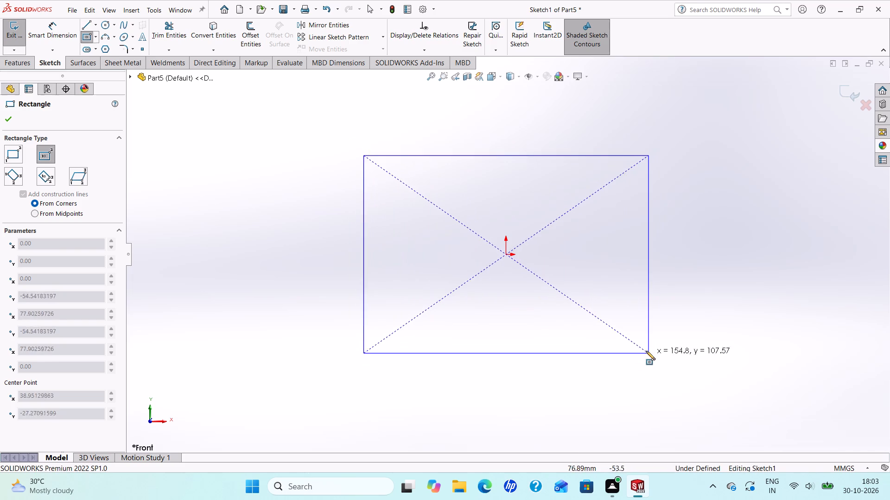
left_click(635, 341)
right_click(635, 341)
left_click(646, 352)
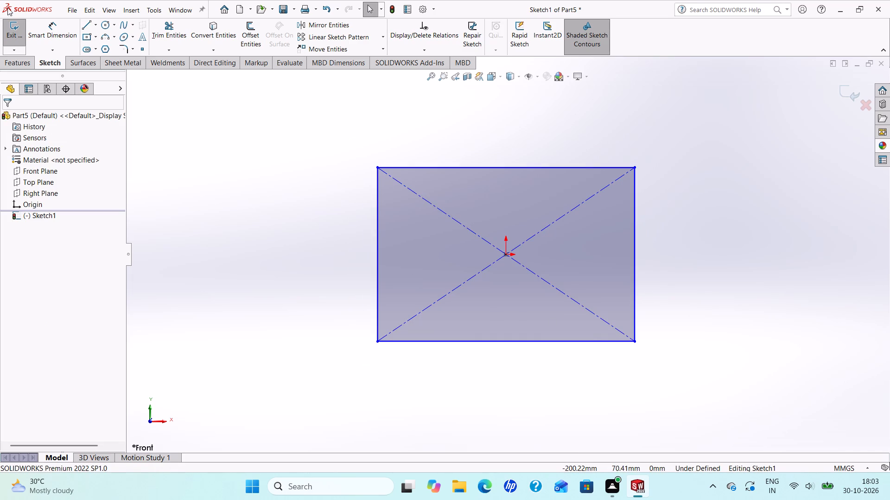
Dimension the rectangle to 5.20 mm wide and 3.90 mm high.
left_click(43, 29)
left_click_drag(475, 344, 477, 350)
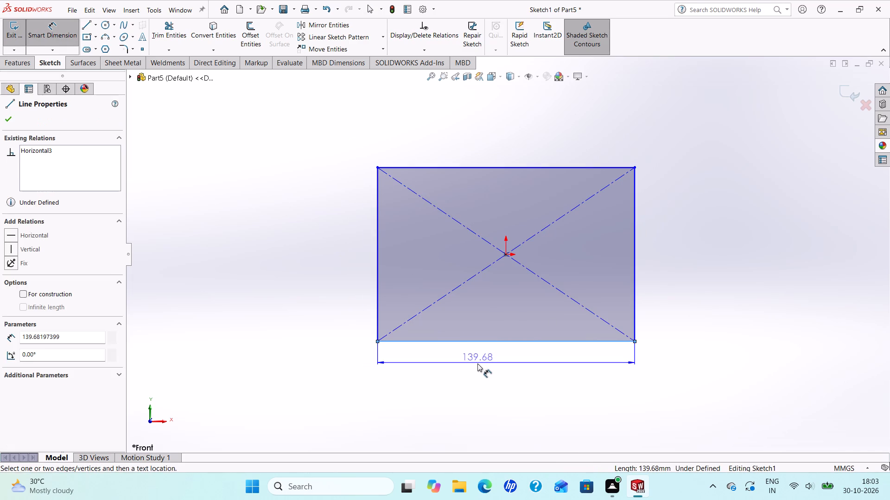
left_click(477, 363)
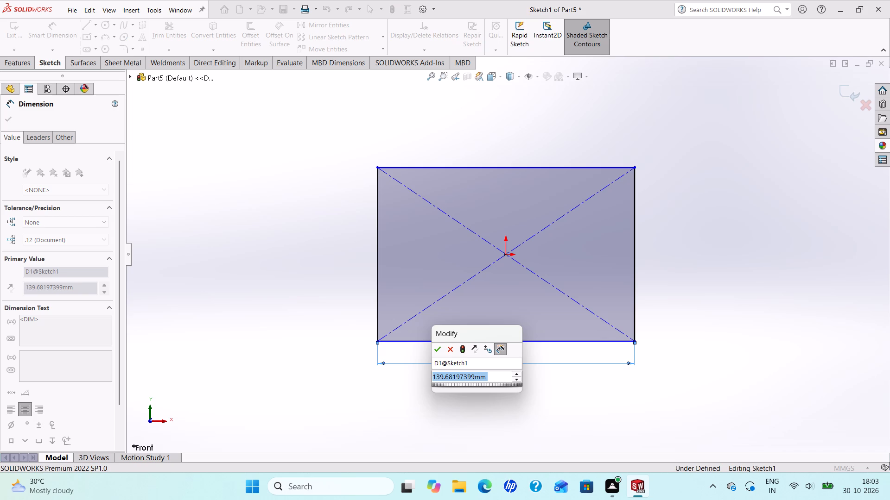
type("5.2")
key("Return")
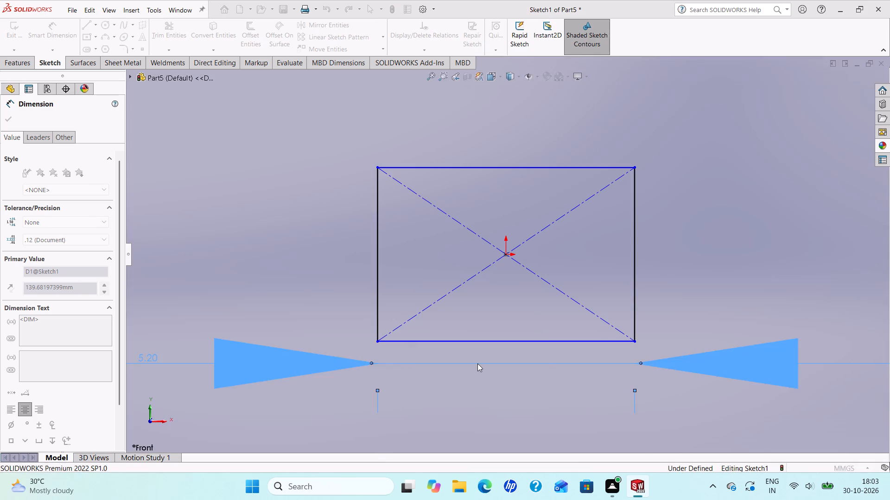
left_click(377, 287)
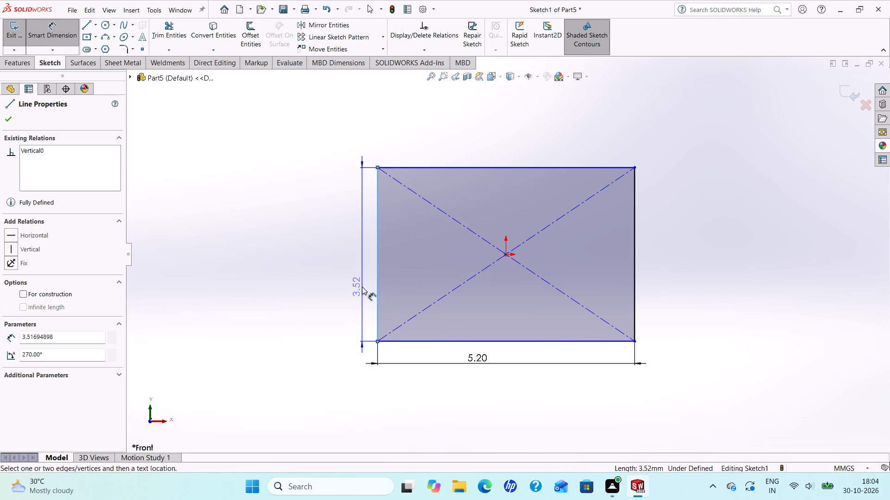
left_click(358, 285)
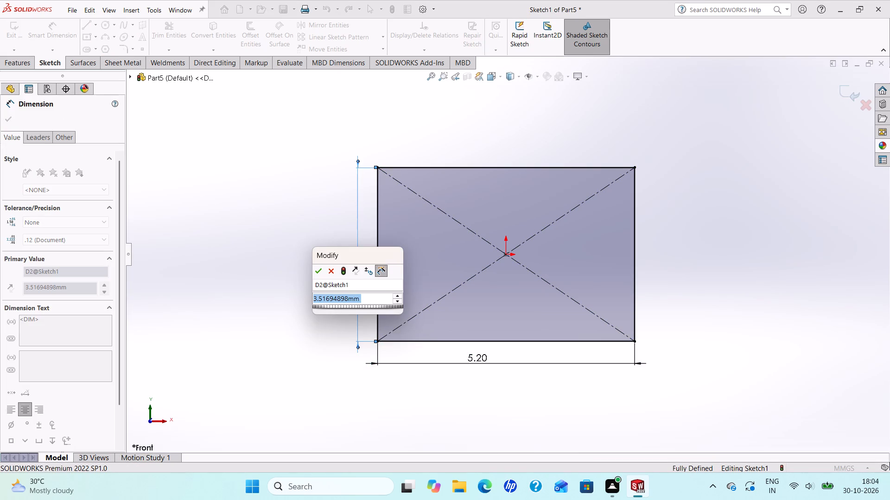
type("3.9")
key("Return")
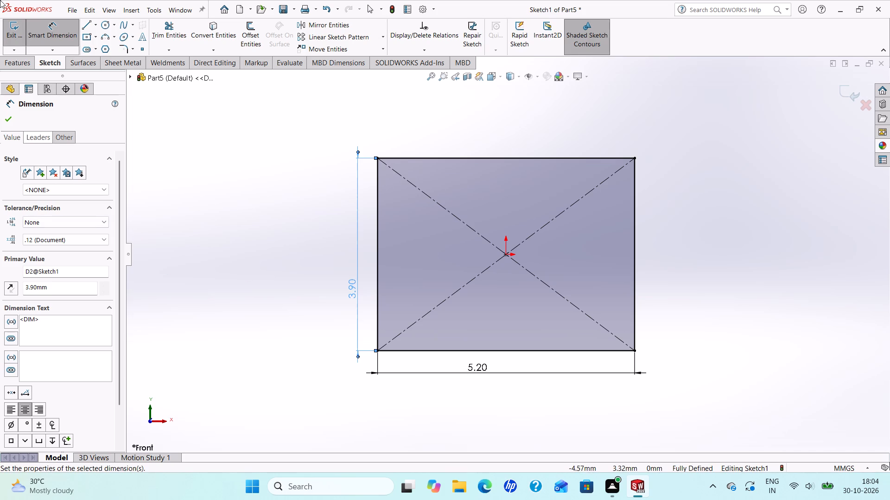
left_click(7, 120)
Sketch a three-point arc between the rectangle's two upper corners as a 180° semicircle of 2.6 mm radius above it.
scroll(480, 179, "up", 2)
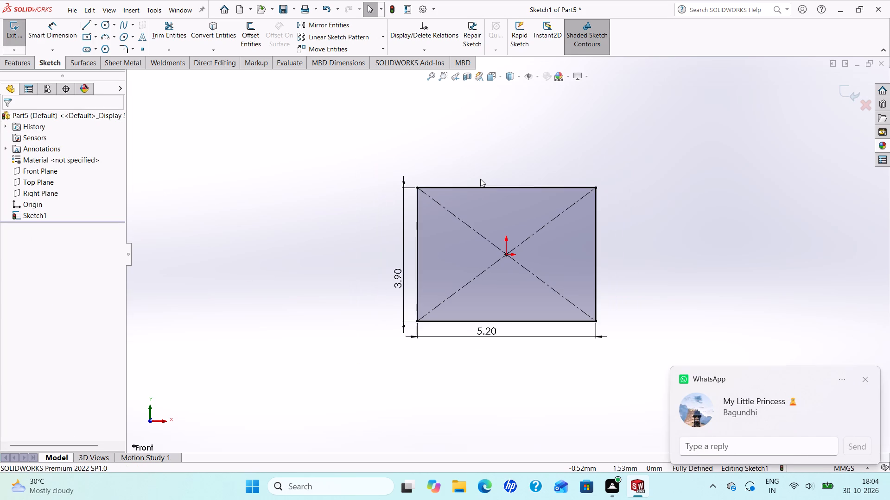
scroll(480, 179, "down", 1)
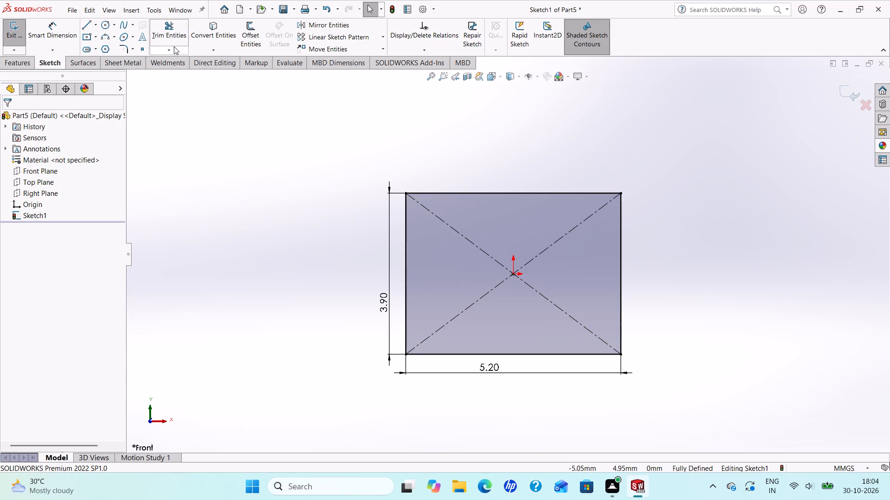
left_click(103, 32)
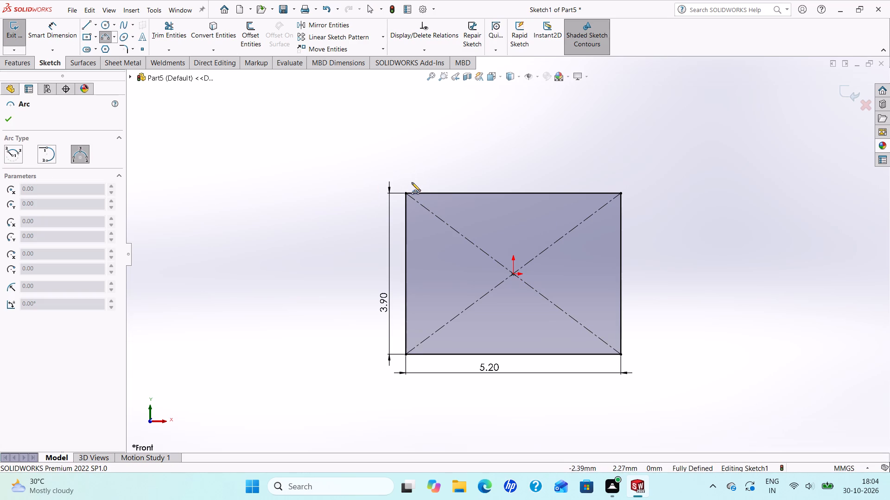
left_click(406, 194)
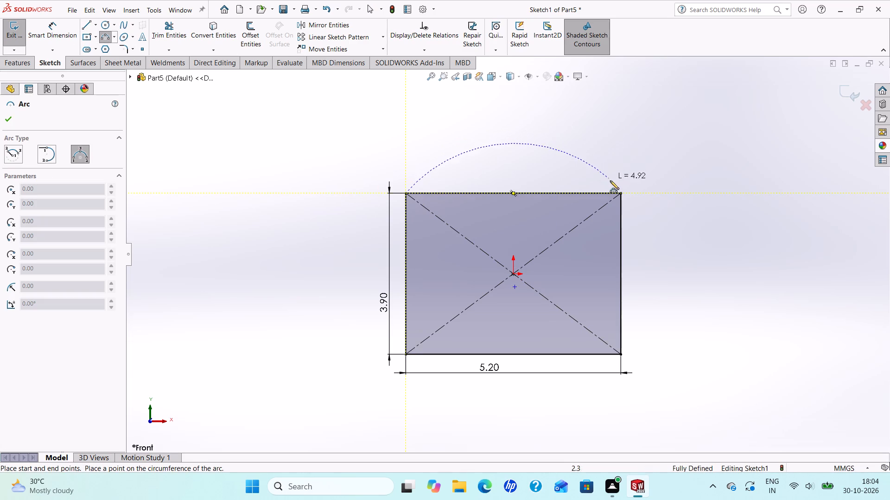
left_click(623, 191)
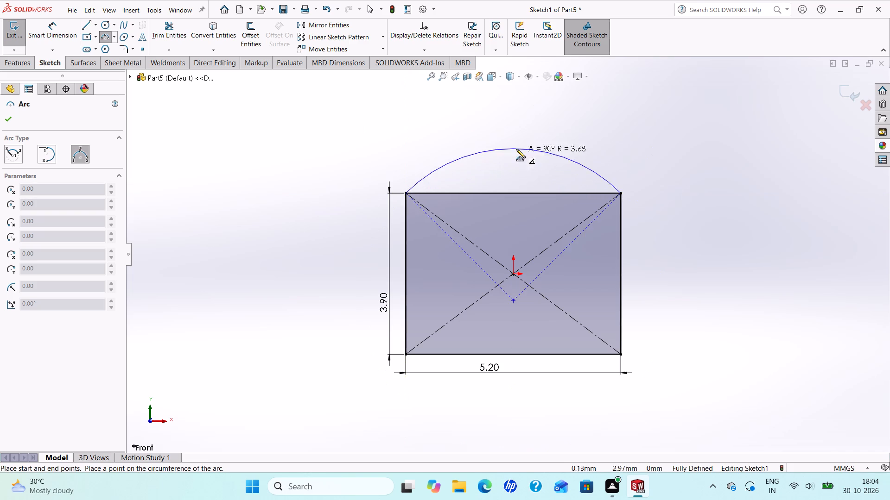
left_click(499, 88)
right_click(499, 88)
left_click(521, 98)
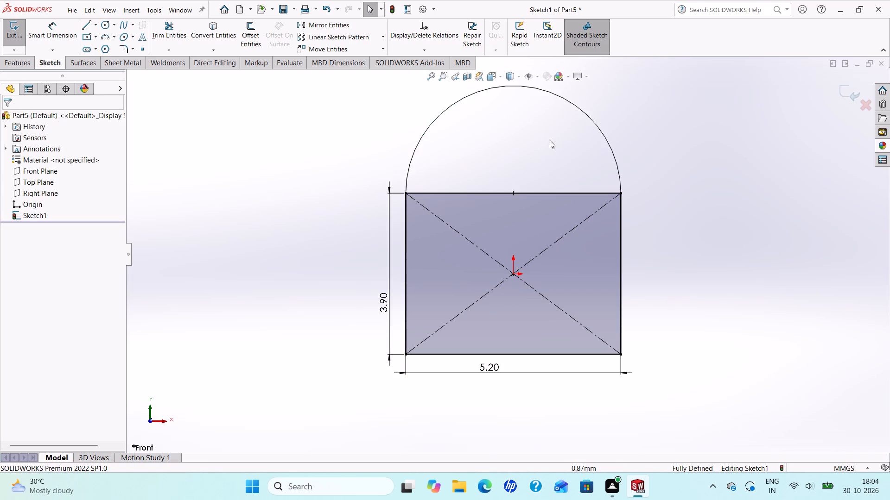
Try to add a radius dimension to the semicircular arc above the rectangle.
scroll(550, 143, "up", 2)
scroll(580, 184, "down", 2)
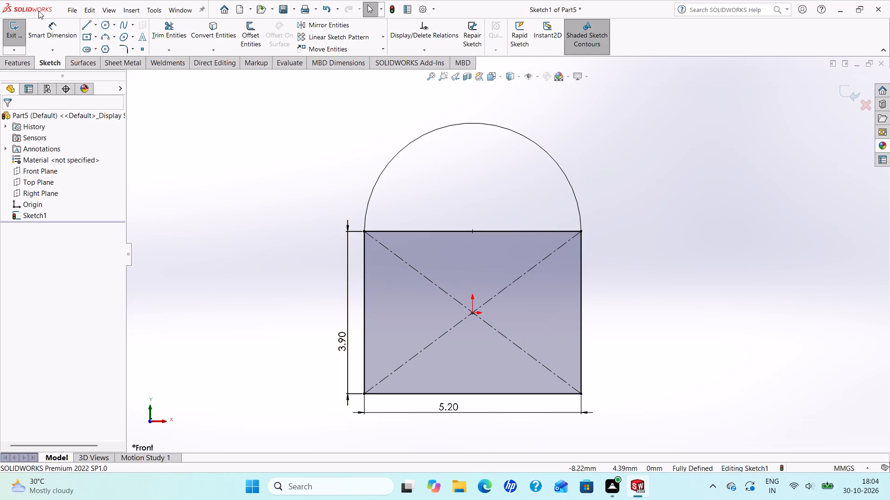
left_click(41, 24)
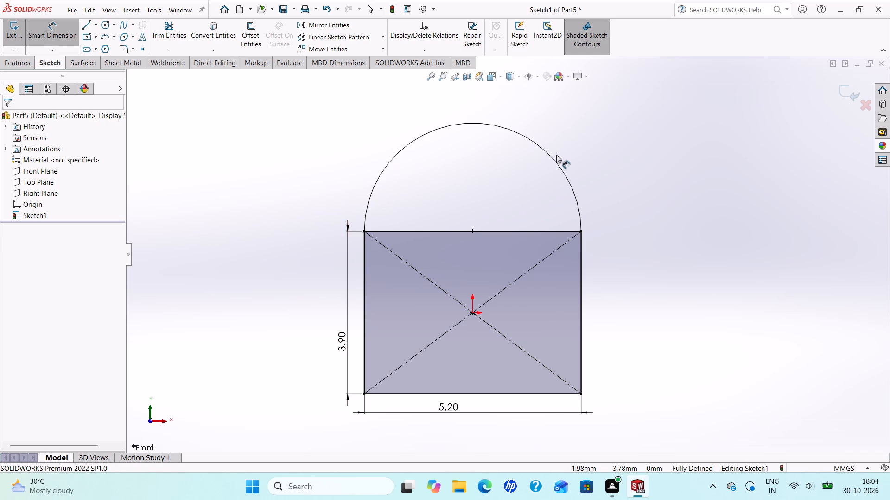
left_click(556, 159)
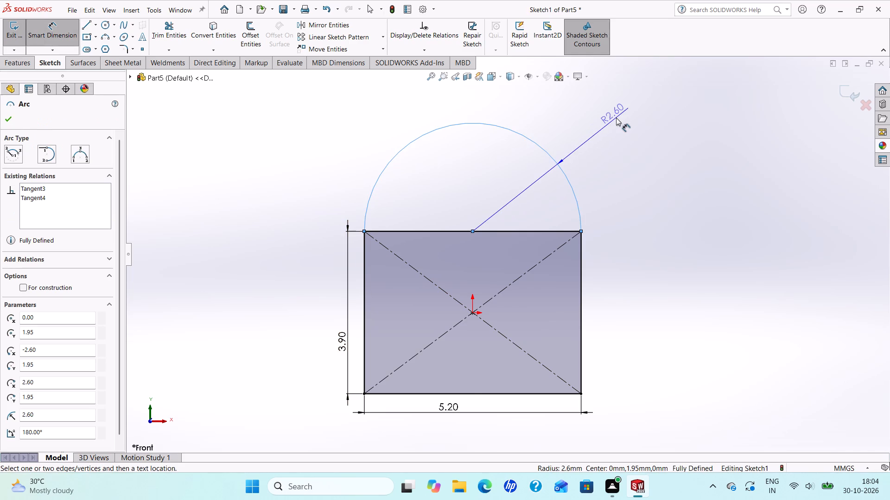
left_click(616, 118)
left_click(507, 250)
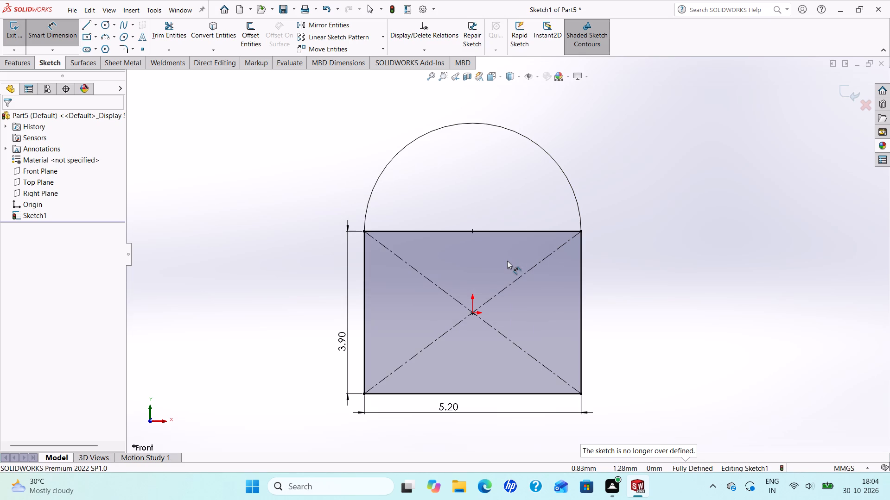
Trim away the line between the rectangle and the semicircle, and the rectangle's two diagonal construction lines.
left_click(162, 29)
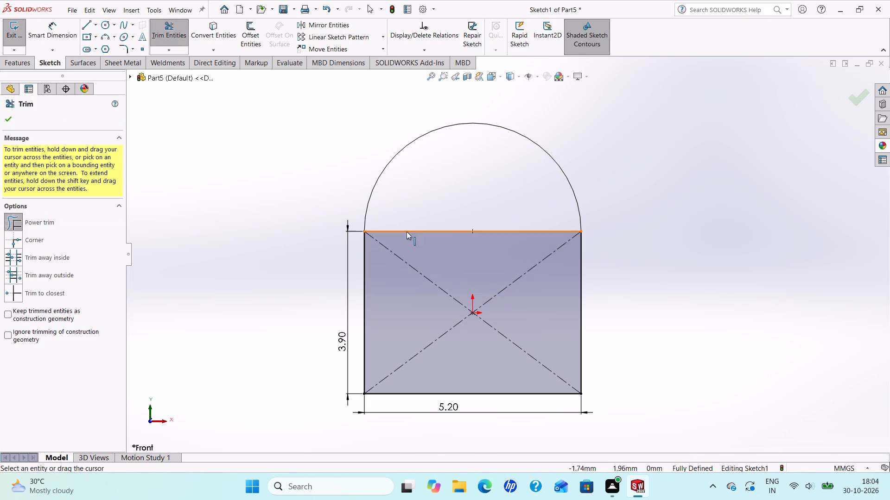
left_click_drag(425, 216, 465, 251)
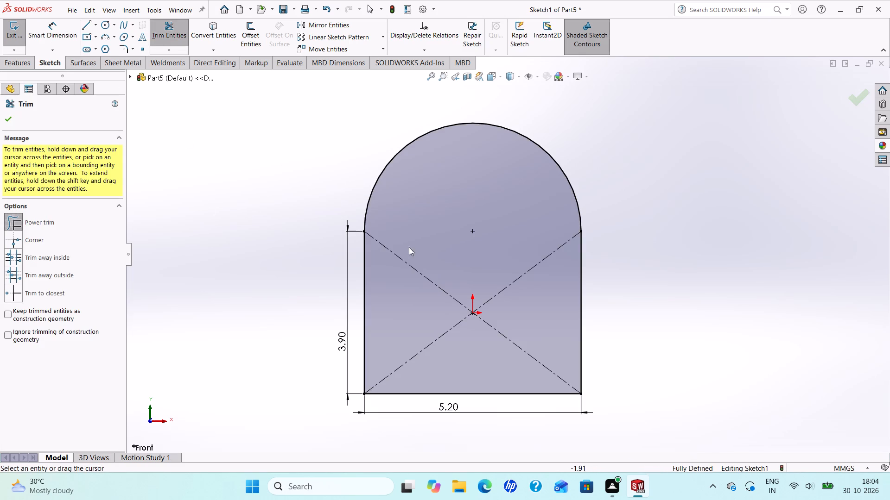
left_click_drag(426, 232, 526, 245)
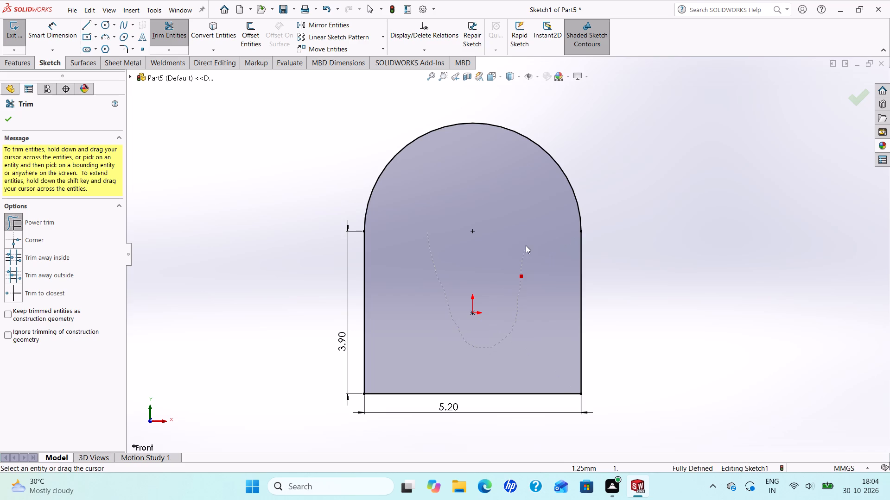
left_click_drag(526, 245, 527, 236)
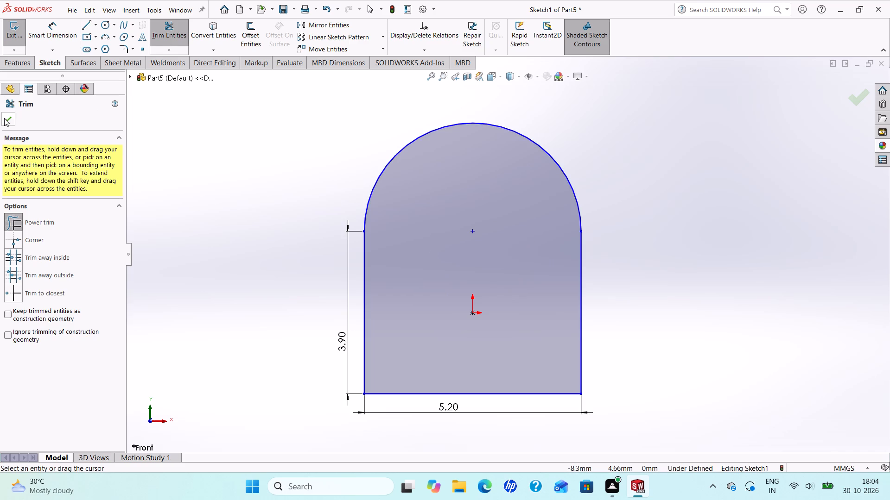
left_click(11, 120)
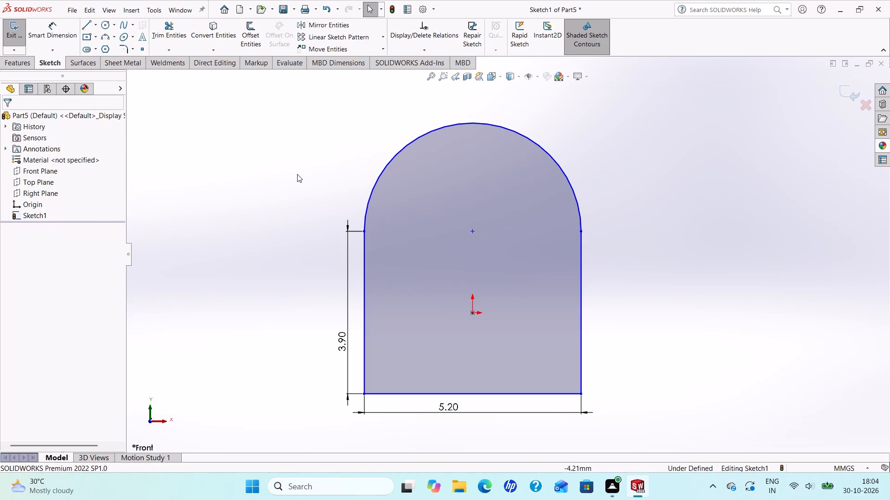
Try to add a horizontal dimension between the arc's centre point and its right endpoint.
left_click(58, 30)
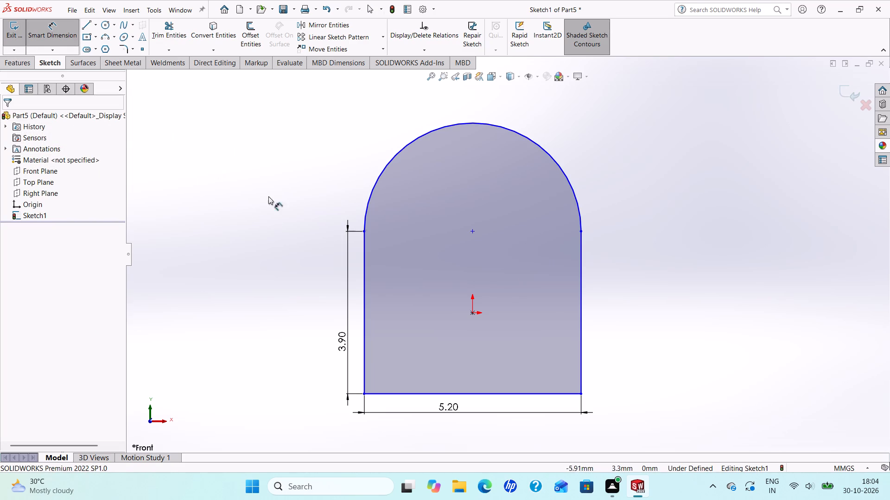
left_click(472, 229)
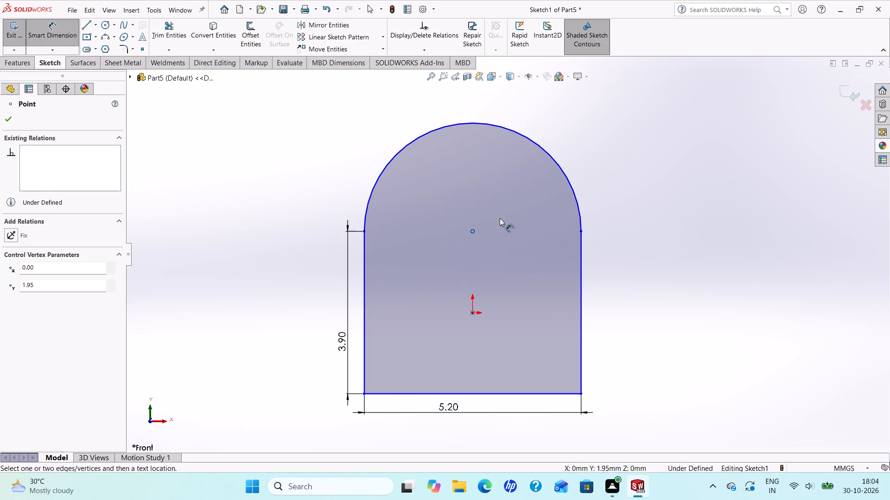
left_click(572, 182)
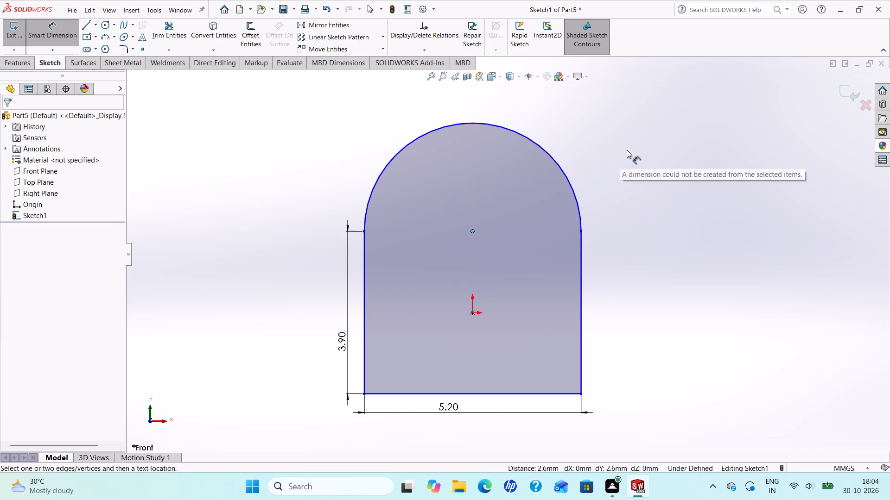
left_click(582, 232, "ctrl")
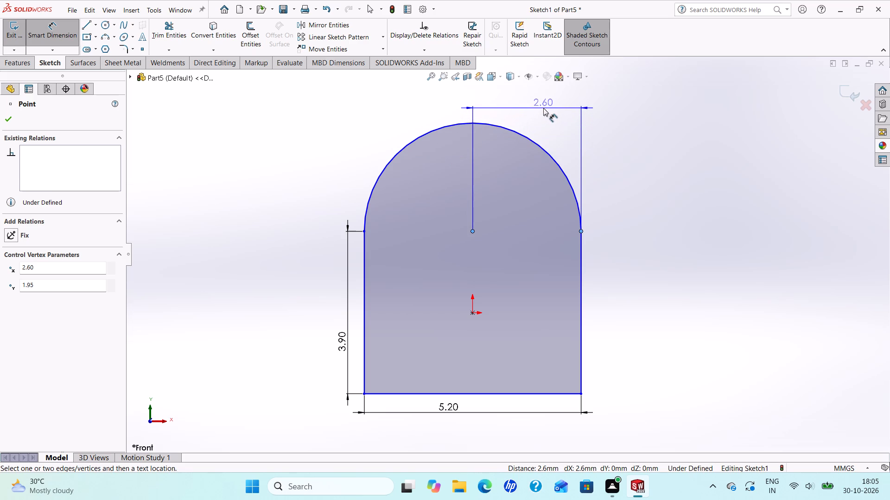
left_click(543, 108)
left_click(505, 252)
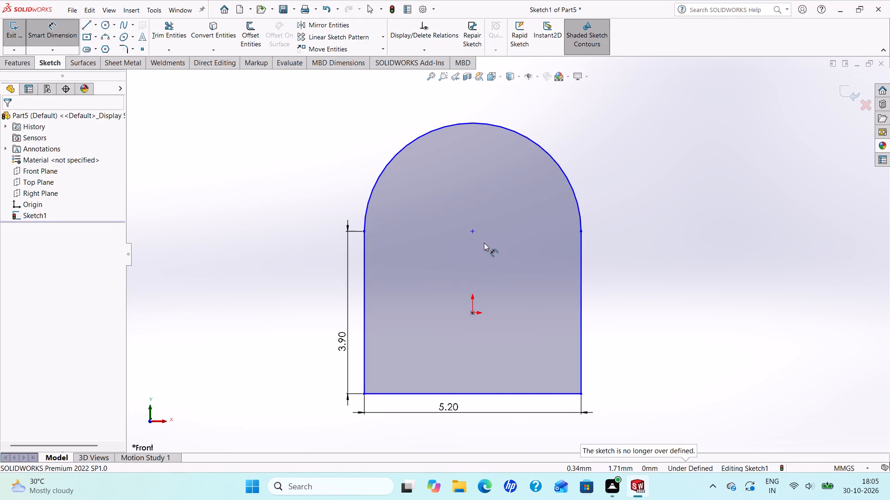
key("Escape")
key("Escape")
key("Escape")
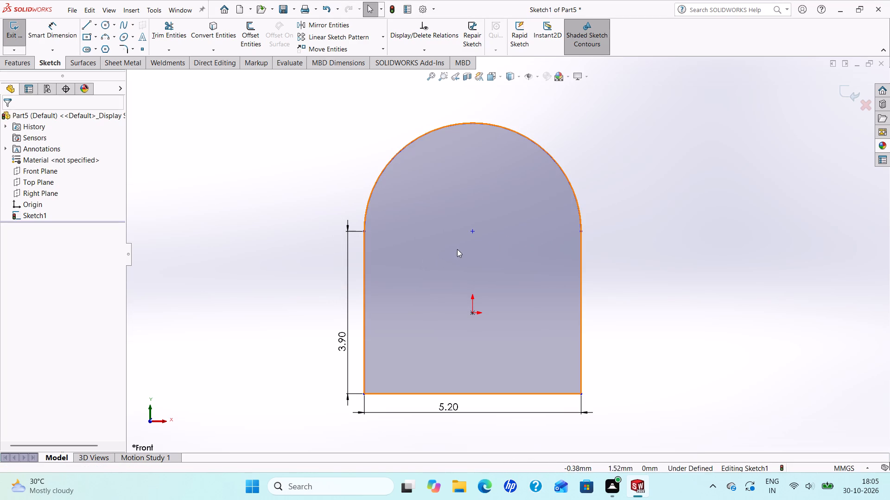
Add a Horizontal relation between the arc's centre point and the upper end of the profile's left side.
left_click(472, 232, "ctrl")
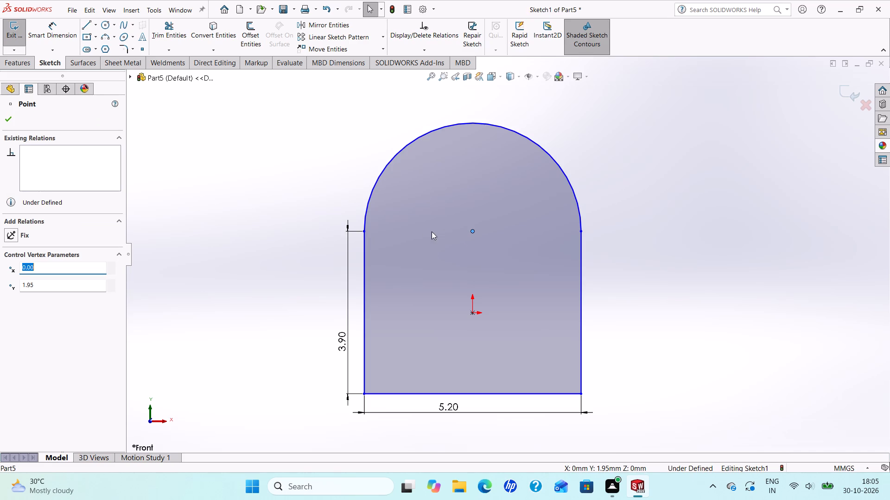
left_click(362, 230, "ctrl")
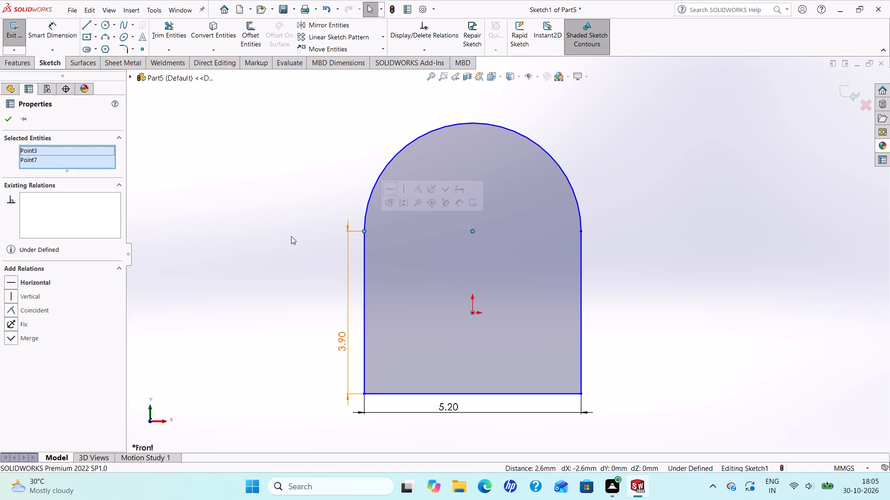
left_click(14, 281)
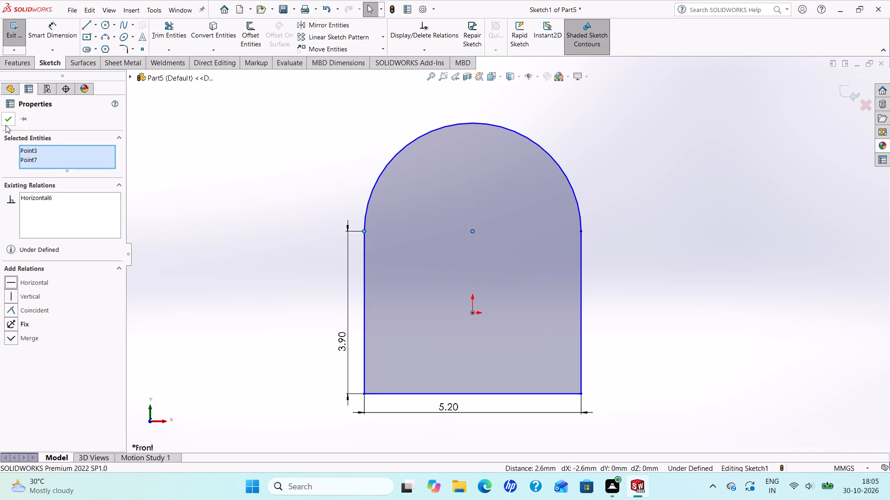
left_click(6, 124)
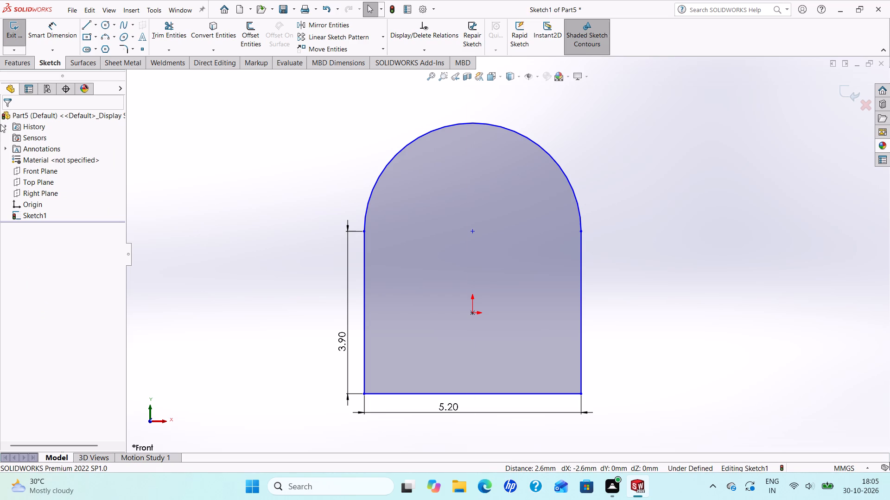
Extrude the arch-topped profile as a 4 mm blind boss in the reversed direction, behind the Front Plane.
left_click(25, 65)
left_click(26, 33)
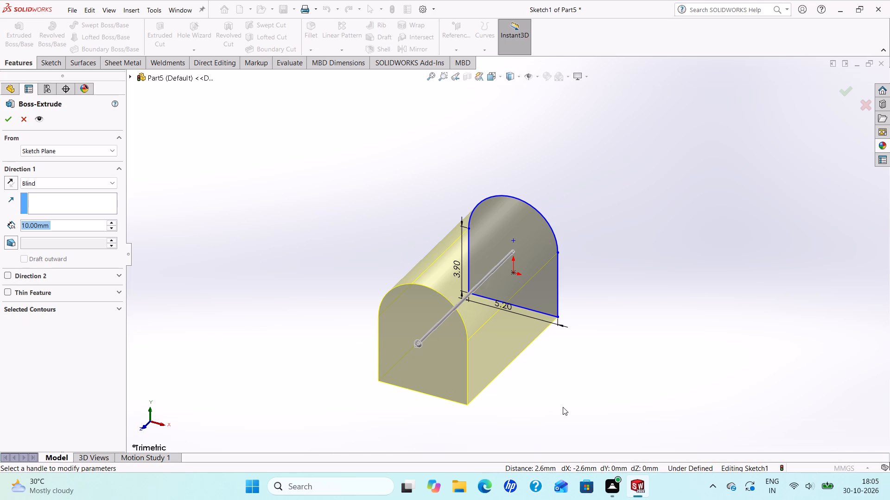
key("4")
key("Return")
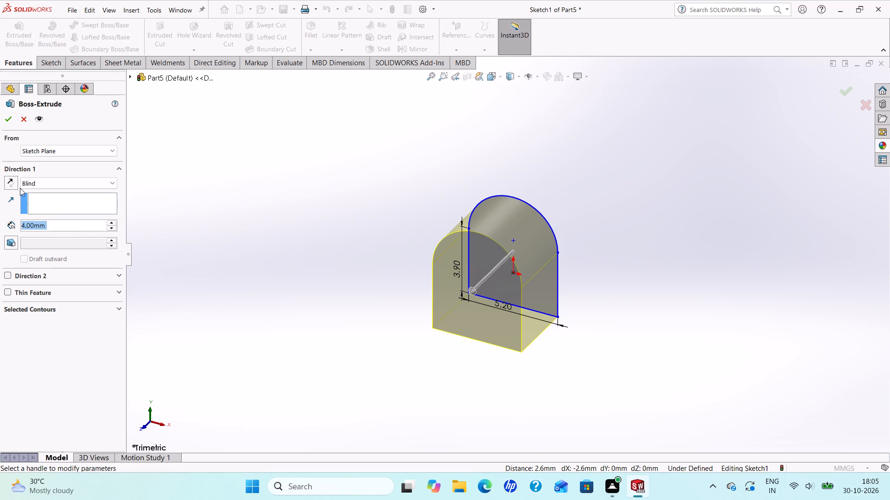
left_click(10, 181)
left_click(13, 120)
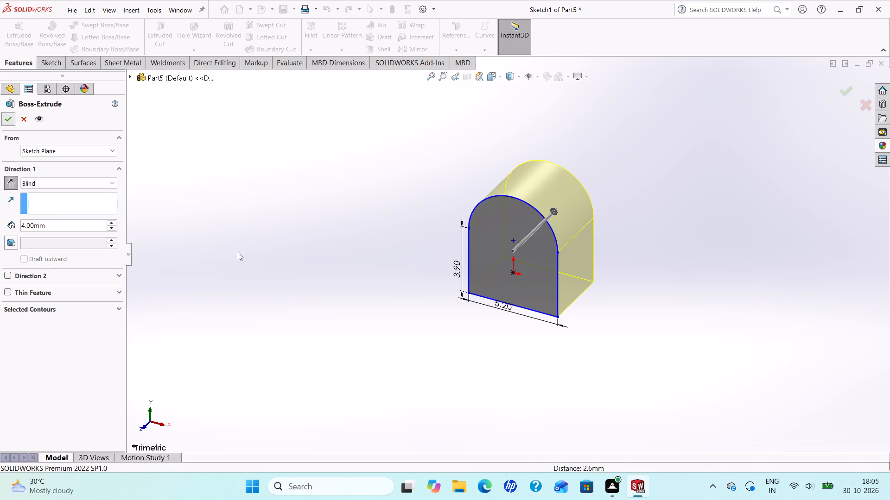
key("Escape")
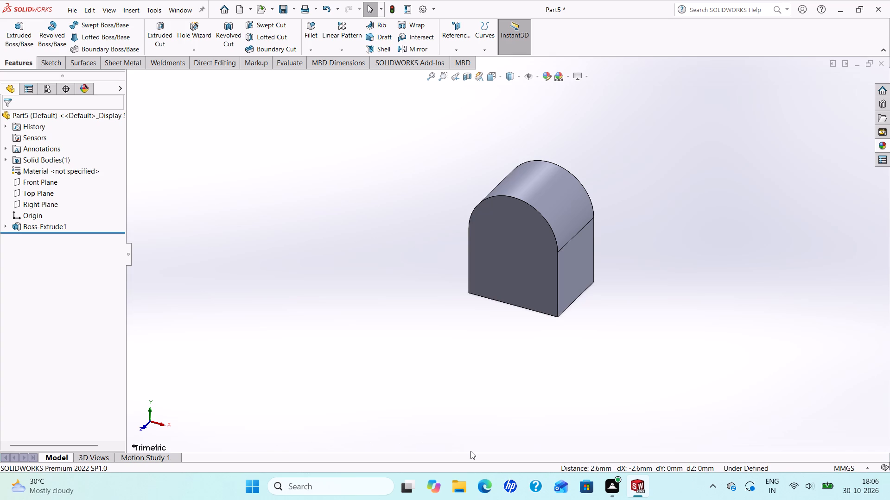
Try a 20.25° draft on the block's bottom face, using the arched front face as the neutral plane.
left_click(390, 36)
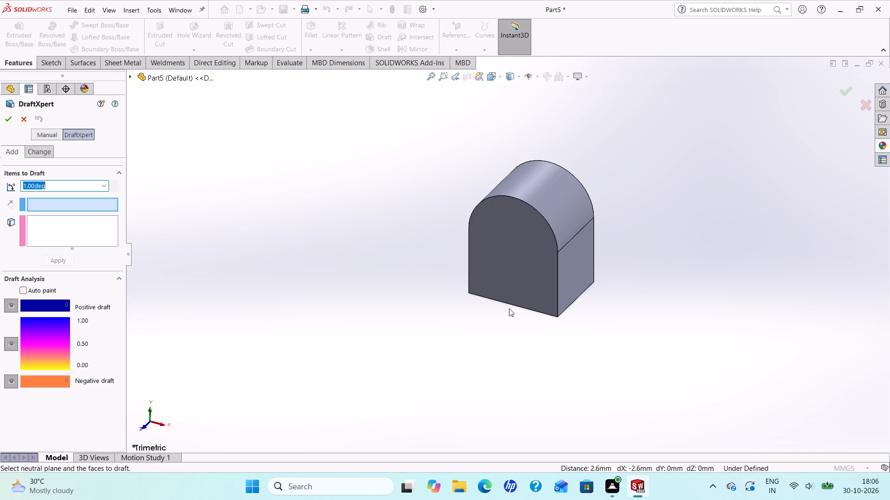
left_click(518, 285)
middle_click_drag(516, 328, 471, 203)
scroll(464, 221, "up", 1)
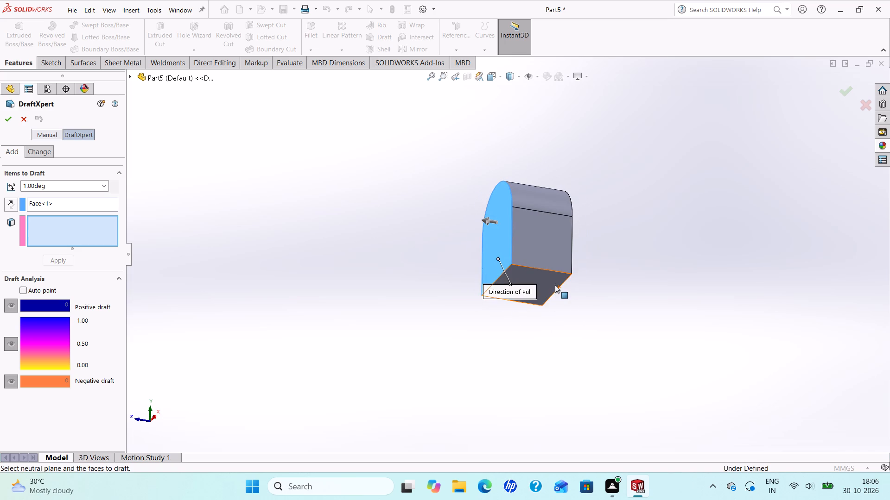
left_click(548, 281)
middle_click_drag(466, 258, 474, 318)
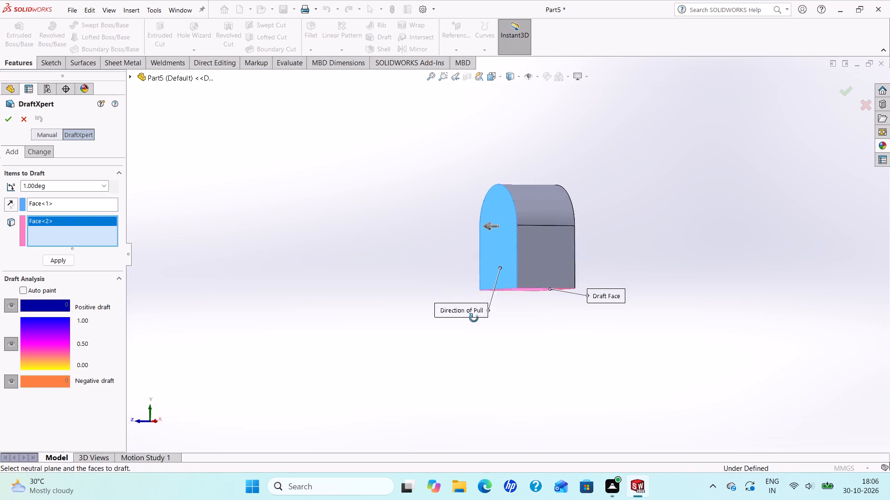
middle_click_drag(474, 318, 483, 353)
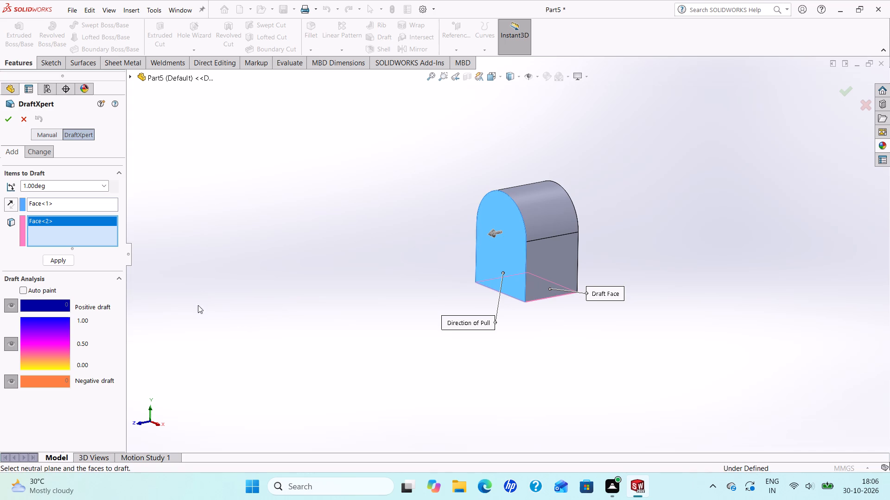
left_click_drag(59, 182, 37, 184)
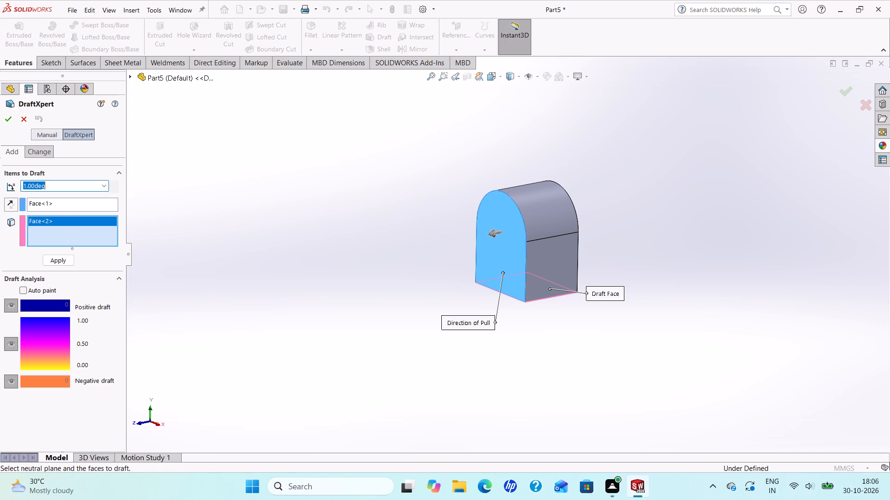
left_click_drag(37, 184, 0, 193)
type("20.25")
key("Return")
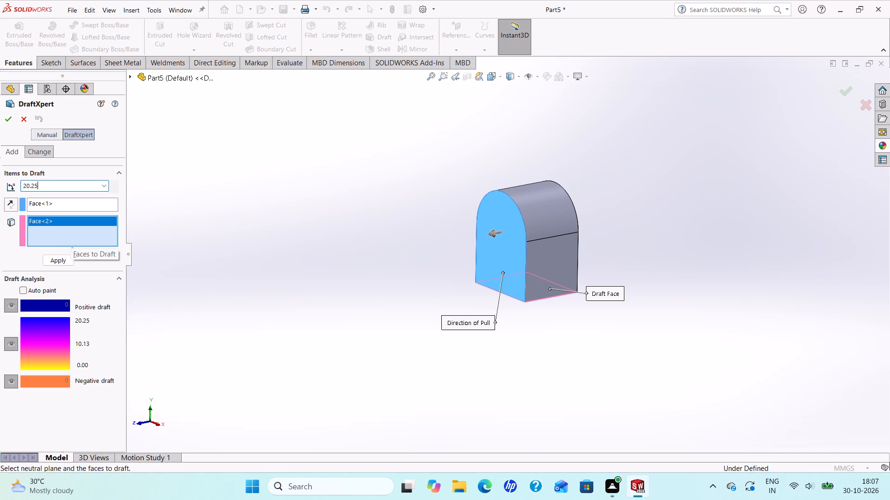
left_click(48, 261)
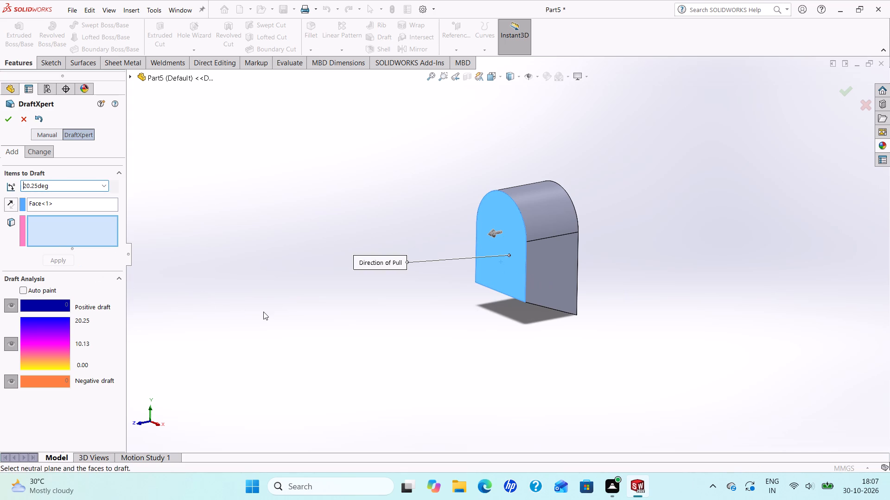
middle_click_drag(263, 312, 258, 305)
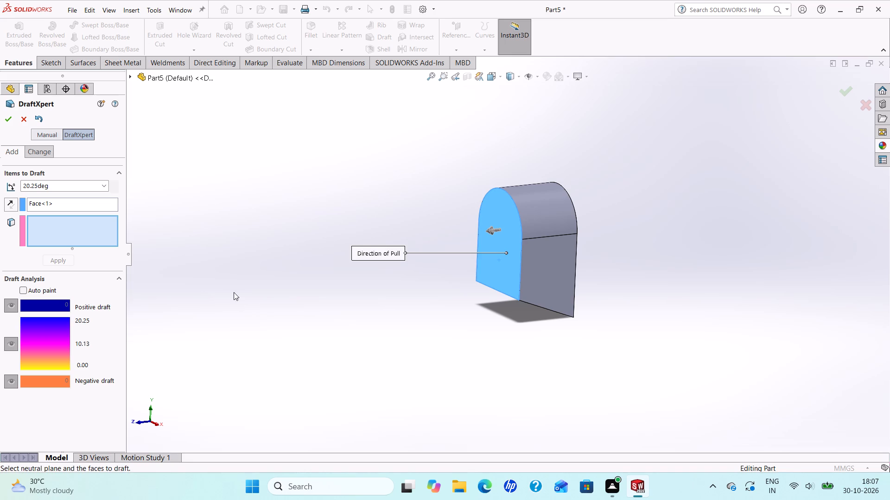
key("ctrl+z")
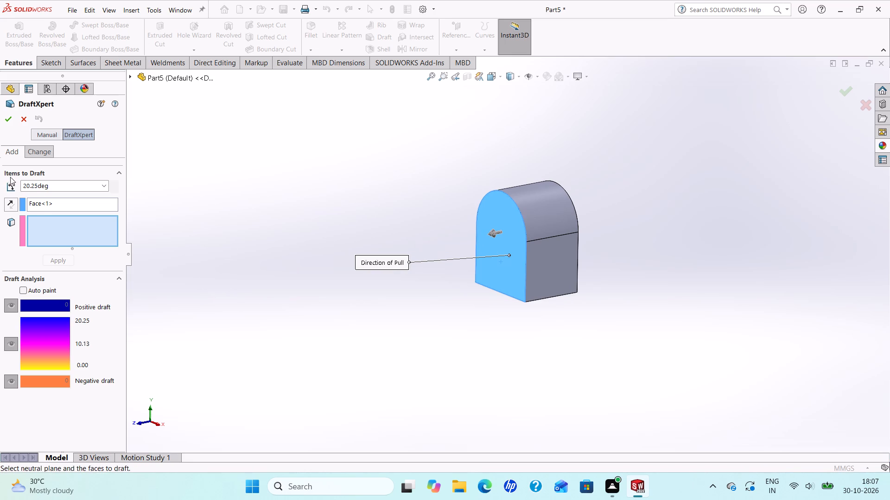
Draft the arched front face by 20.25° with the bottom face as the neutral plane and the pull direction reversed.
right_click(41, 200)
left_click(60, 218)
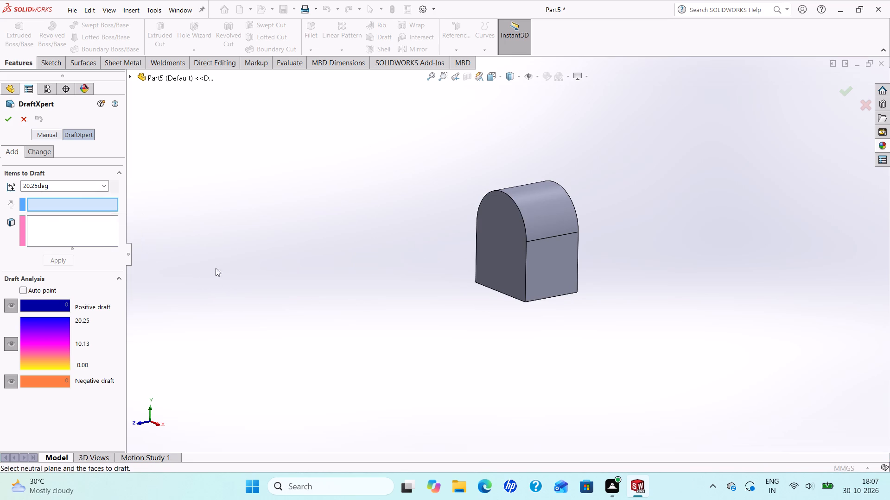
middle_click_drag(398, 292, 403, 191)
left_click(497, 289)
middle_click_drag(470, 256, 465, 275)
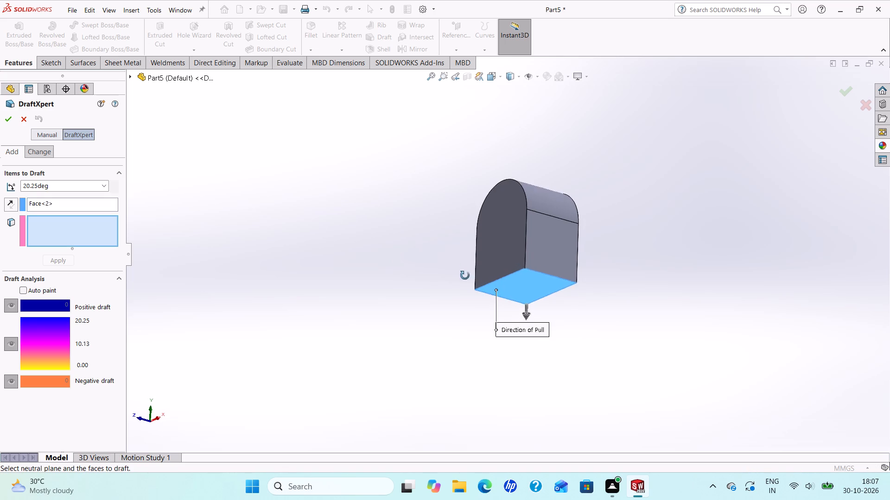
middle_click_drag(465, 275, 470, 323)
left_click(492, 263)
middle_click_drag(458, 274, 470, 283)
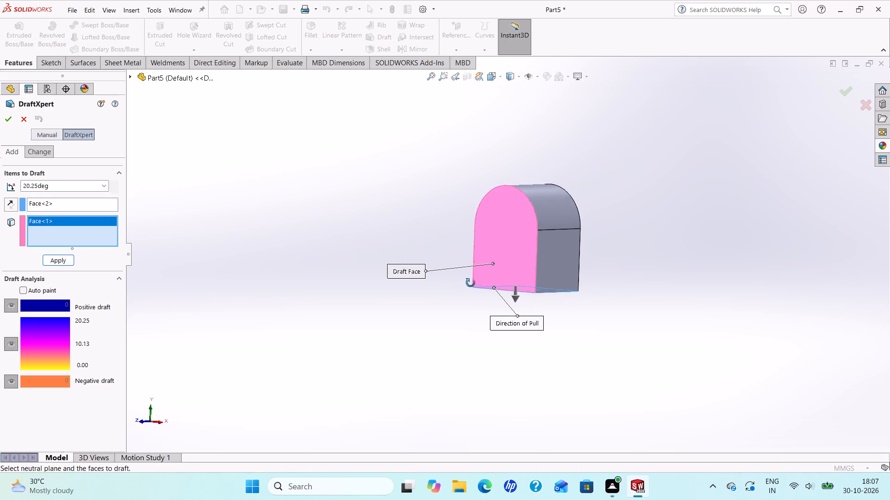
middle_click_drag(470, 283, 528, 337)
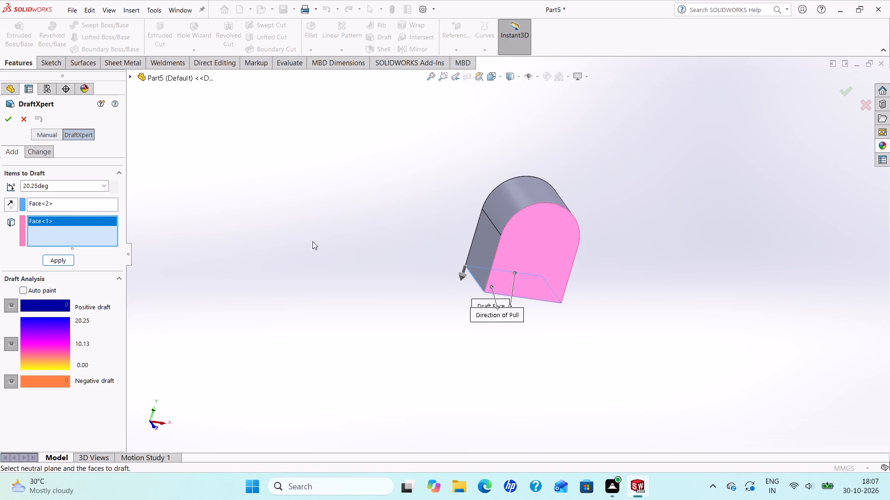
left_click(15, 203)
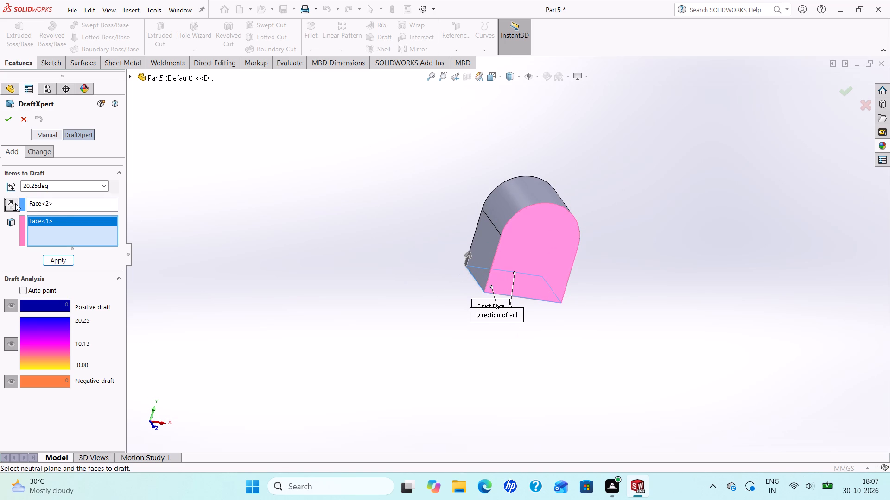
left_click(58, 263)
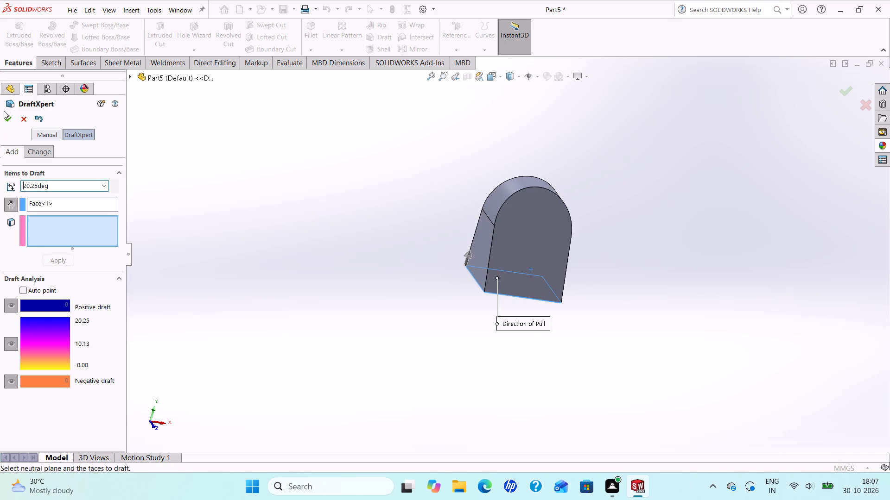
Accept the 20.25° draft of the arched front face and finish with DraftXpert.
left_click(6, 123)
Fillet all edges of the drafted front face with a symmetric 1.75 mm radius.
middle_click_drag(273, 295, 185, 216)
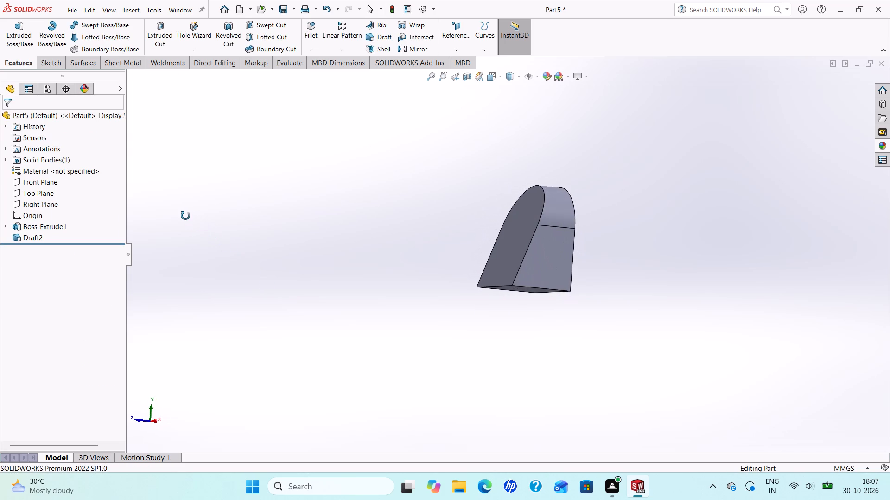
middle_click_drag(185, 216, 185, 225)
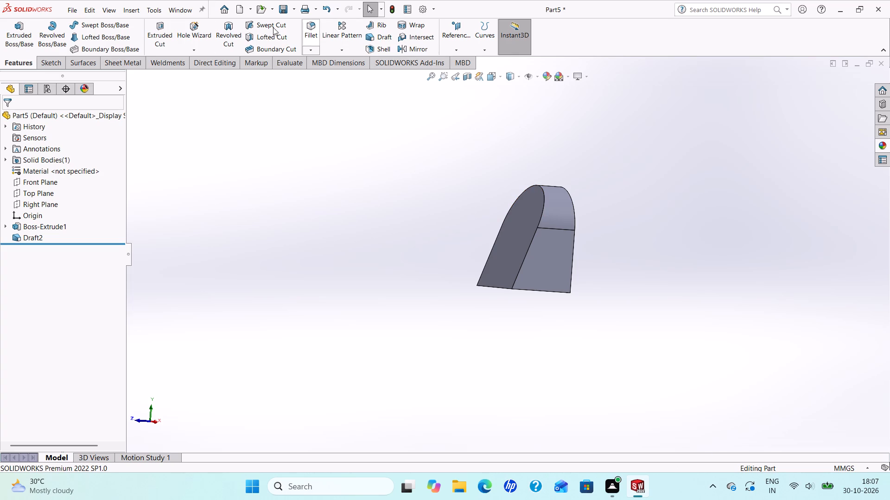
left_click(311, 37)
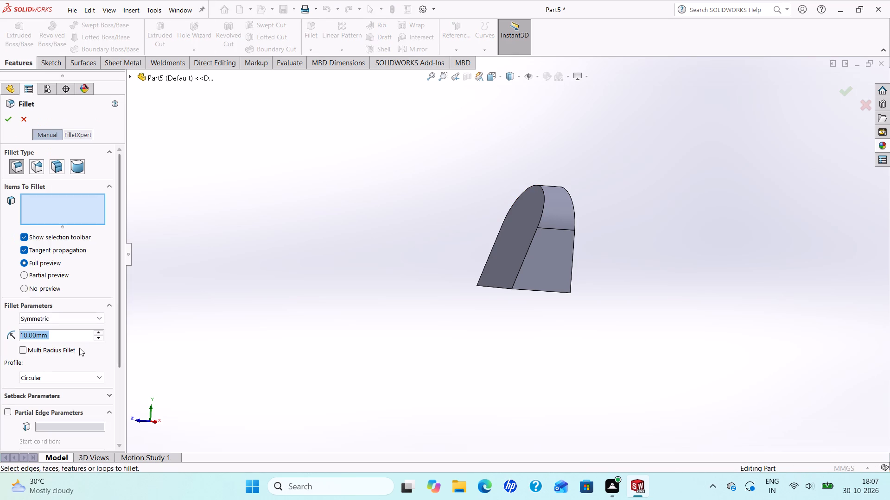
type("1.")
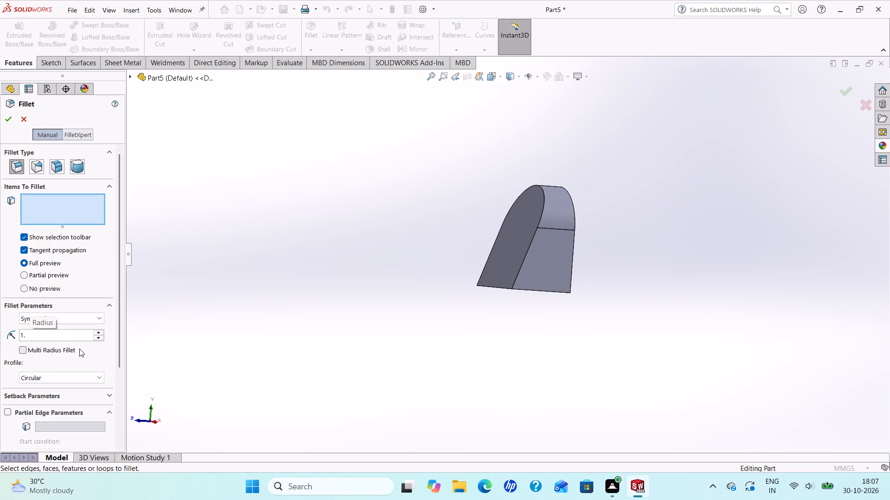
type("75")
key("Return")
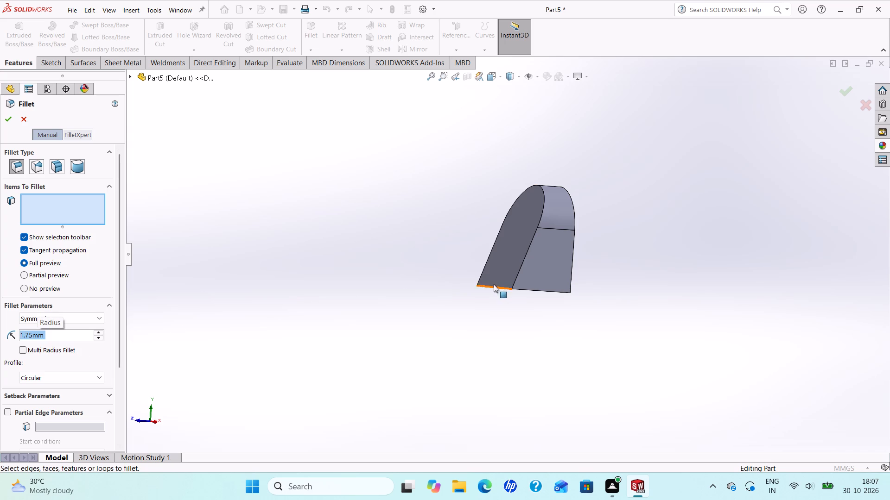
left_click(516, 274)
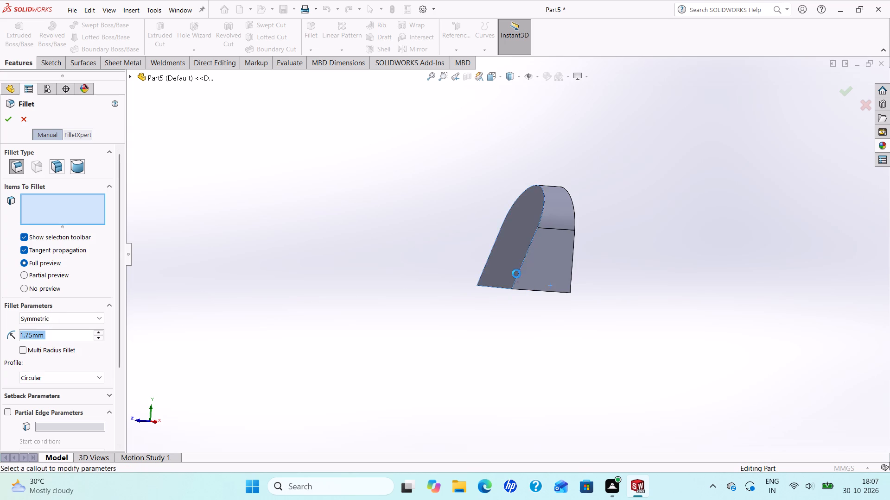
left_click(4, 123)
middle_click_drag(323, 236, 394, 268)
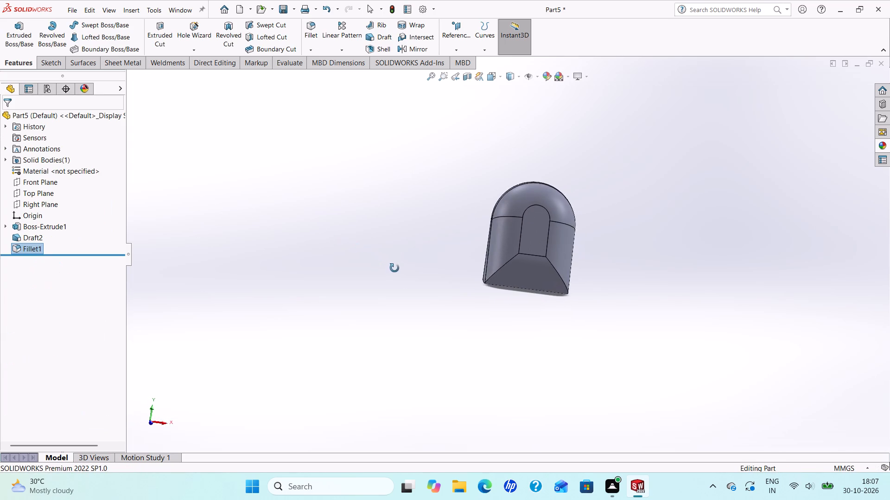
middle_click_drag(394, 268, 397, 272)
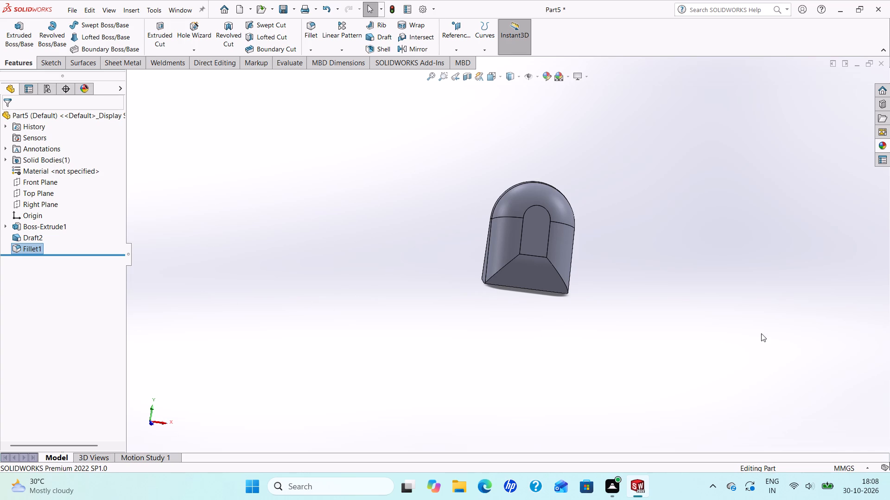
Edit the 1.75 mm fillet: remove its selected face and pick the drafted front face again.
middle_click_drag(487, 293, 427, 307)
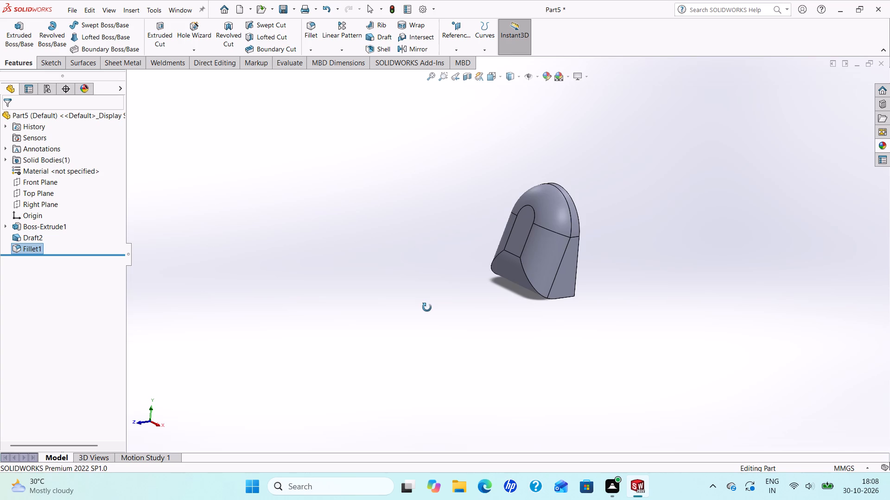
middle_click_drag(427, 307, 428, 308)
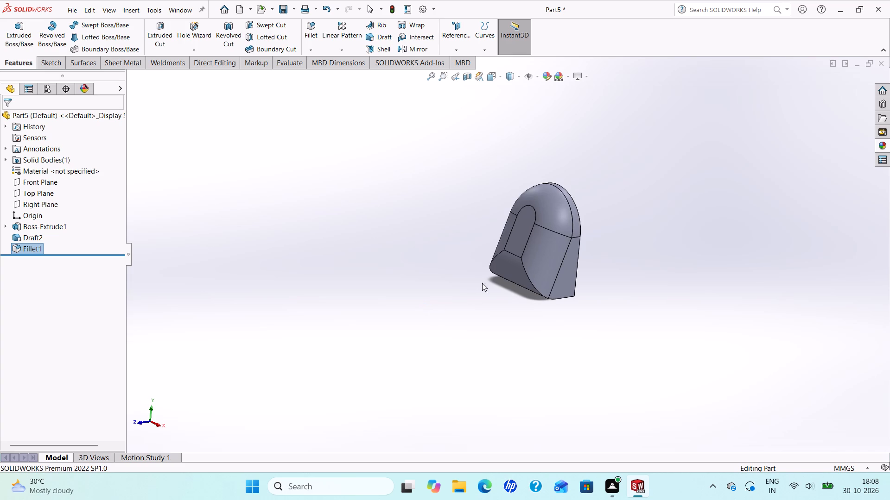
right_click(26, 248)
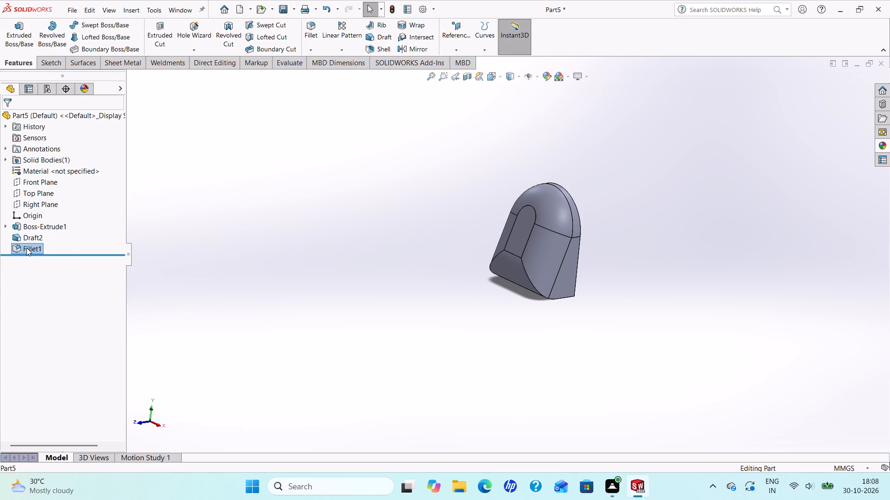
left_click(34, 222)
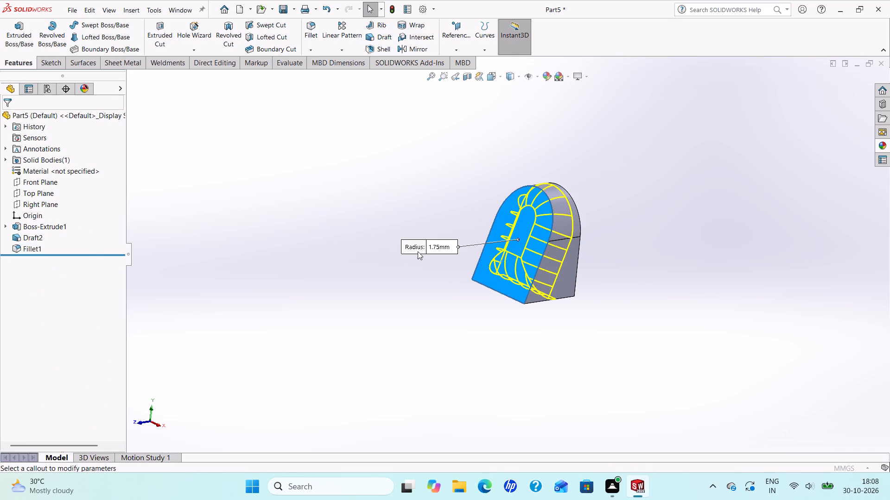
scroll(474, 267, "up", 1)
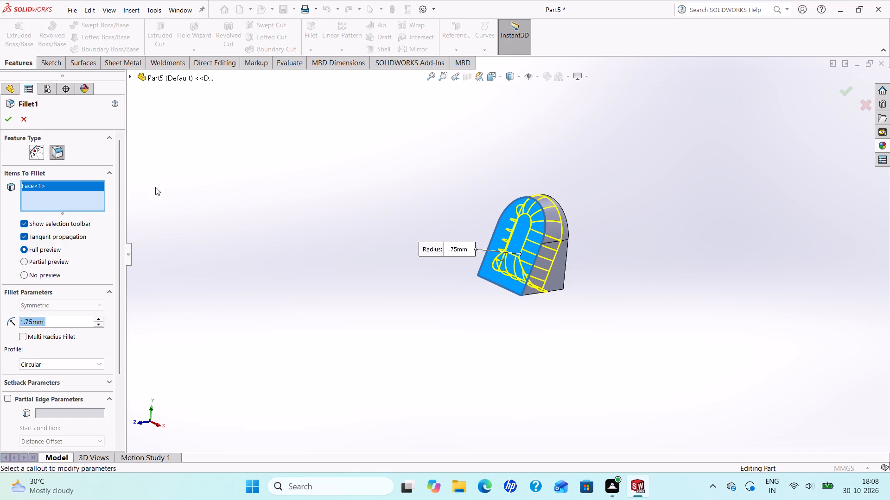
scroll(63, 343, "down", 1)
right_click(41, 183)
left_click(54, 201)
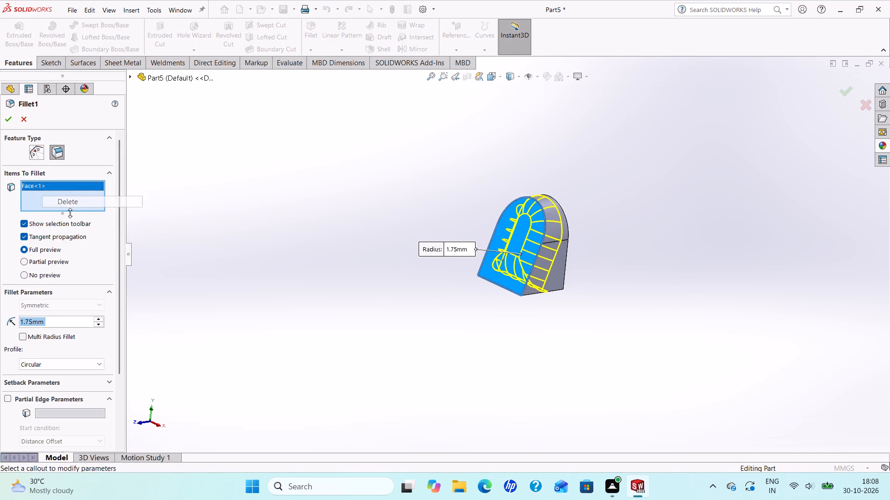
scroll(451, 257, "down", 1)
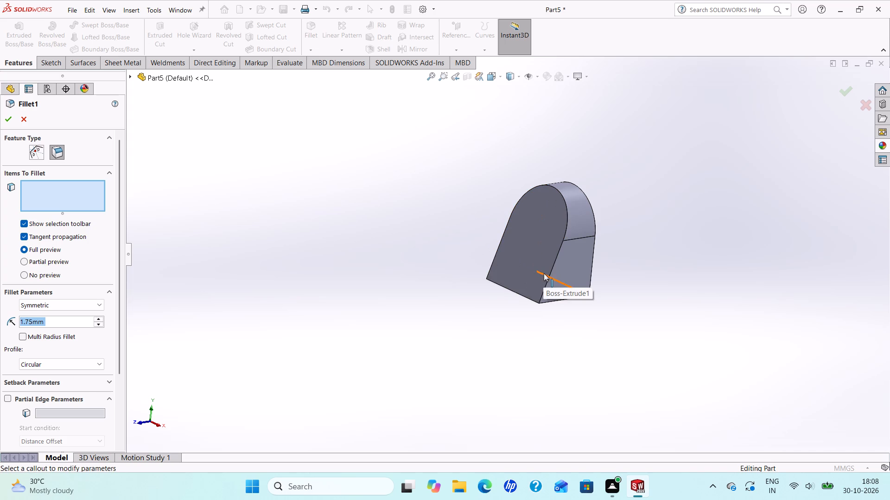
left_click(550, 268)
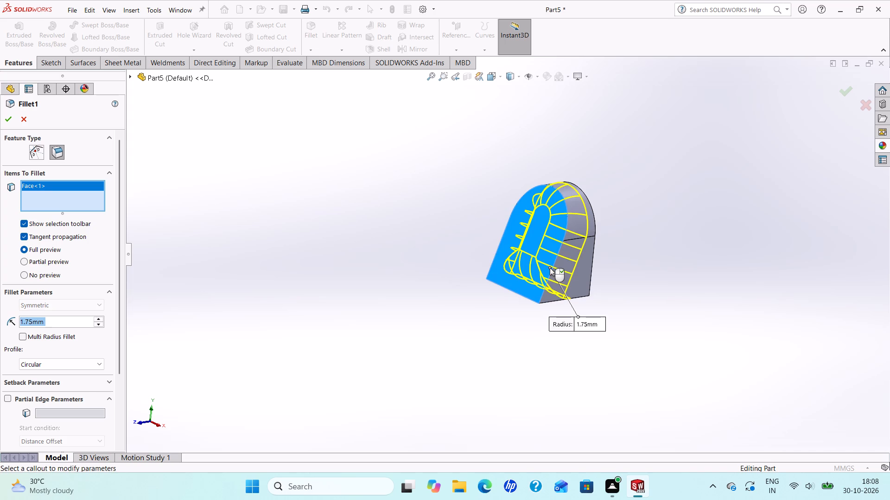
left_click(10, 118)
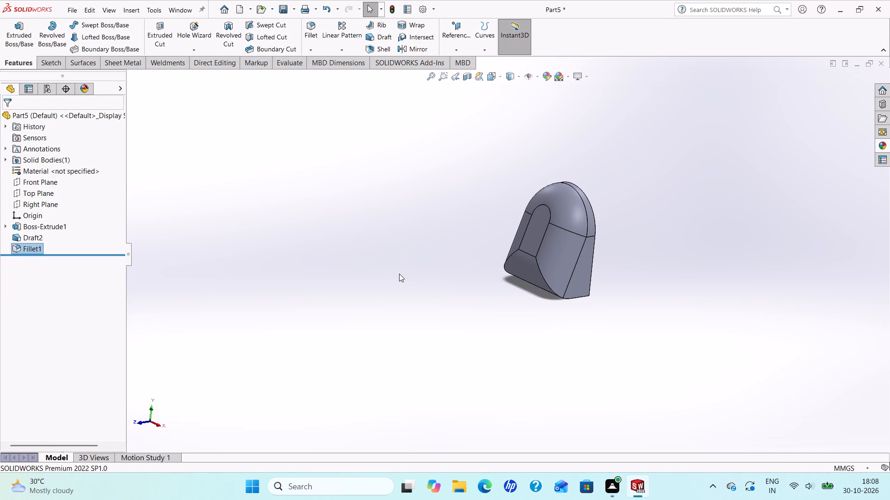
Open a new sketch on the block's flat arch-topped back face.
middle_click_drag(567, 250, 470, 252)
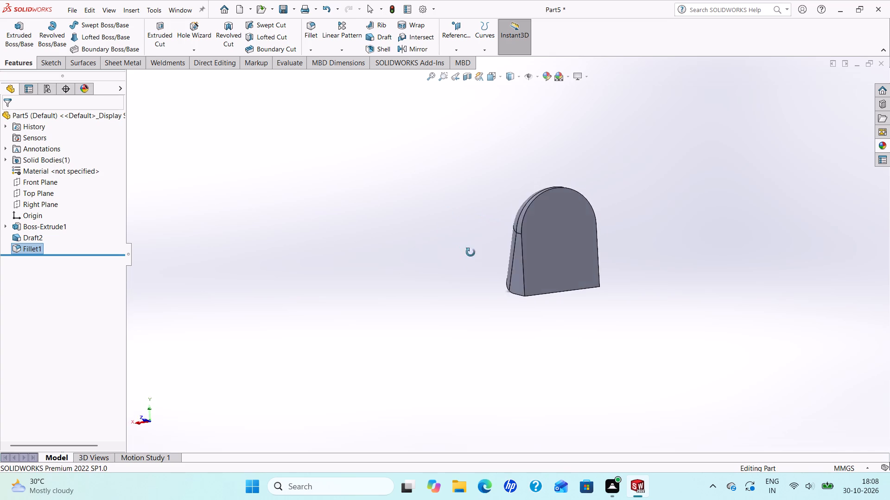
middle_click_drag(470, 252, 537, 273)
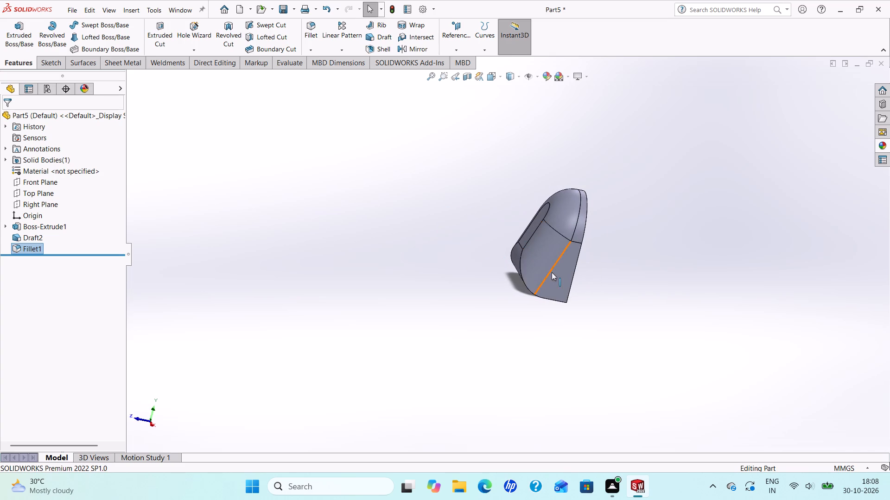
middle_click_drag(535, 262, 465, 228)
left_click(577, 240)
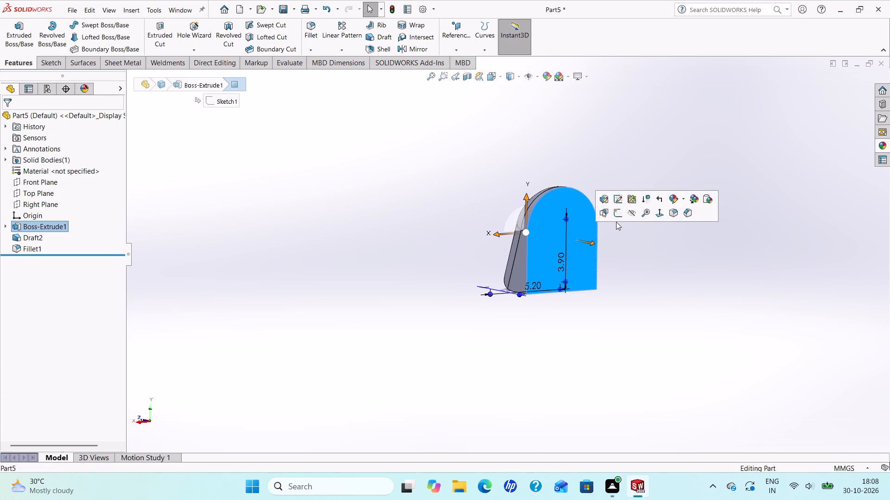
left_click(617, 218)
scroll(617, 218, "up", 4)
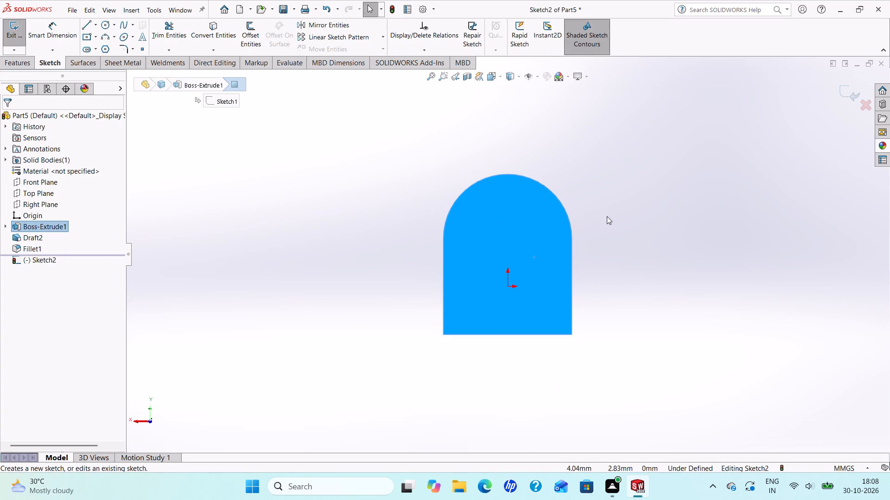
Draw a construction line about 3.9 mm long from the back face's lower-right corner, running diagonally down and away from the block.
left_click(86, 20)
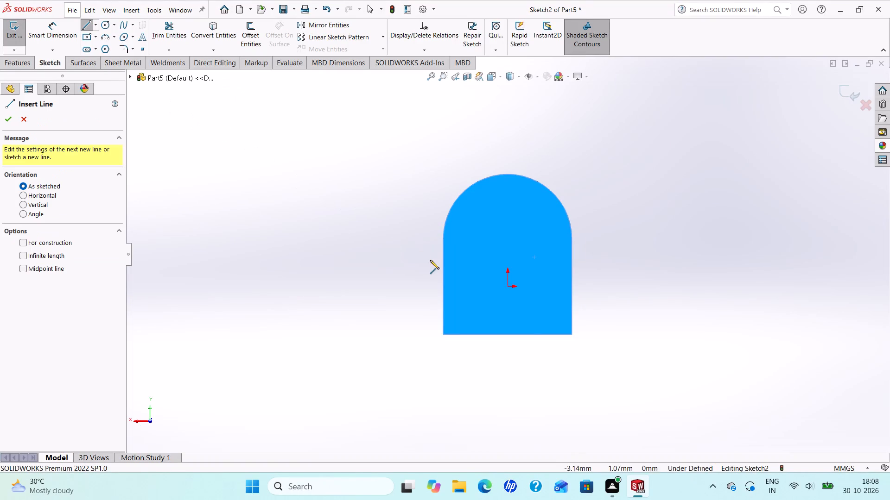
left_click(19, 242)
left_click(22, 243)
left_click(571, 333)
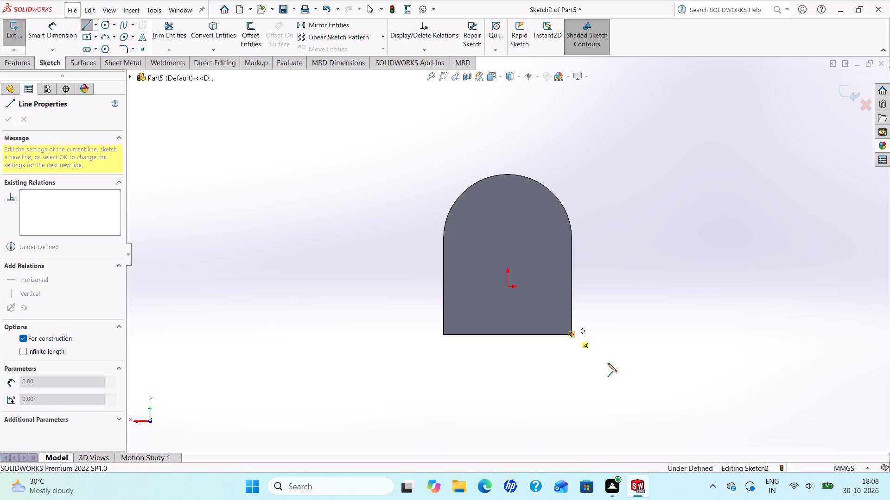
left_click(649, 392)
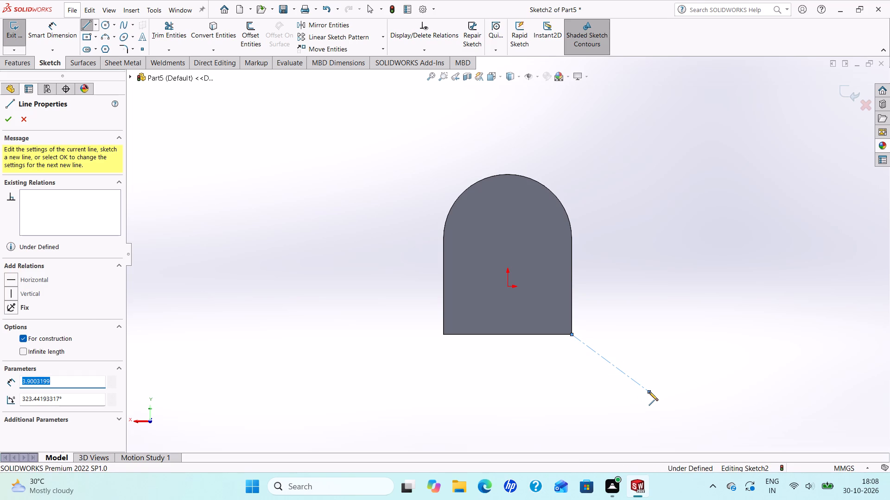
right_click(649, 392)
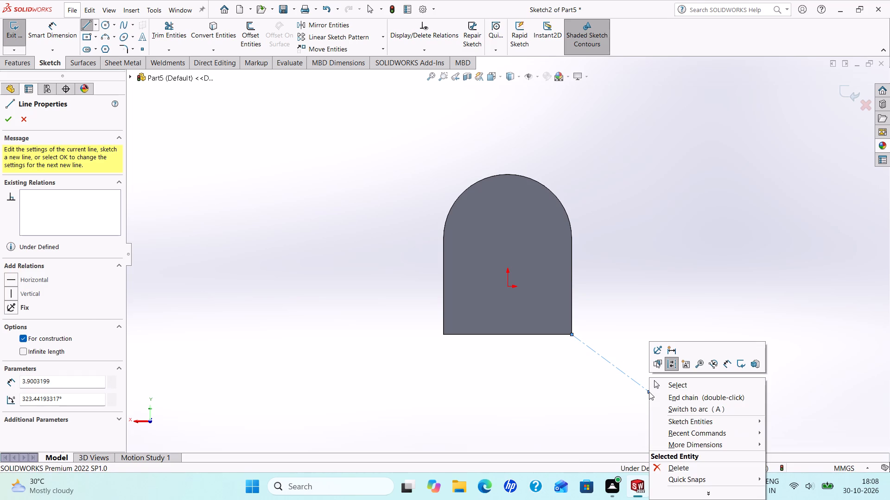
left_click(671, 381)
Dimension the angle between the construction line and the back face's bottom edge as 45°.
scroll(655, 378, "up", 2)
scroll(641, 369, "down", 1)
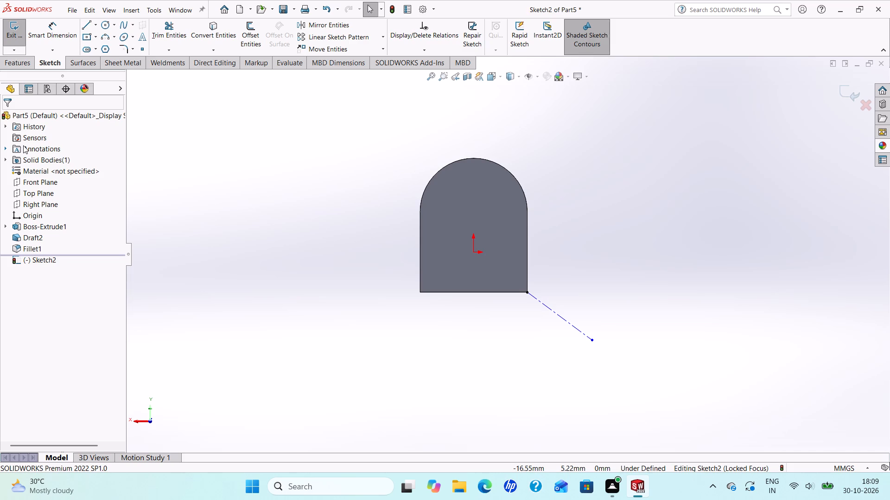
left_click(67, 34)
left_click(547, 308)
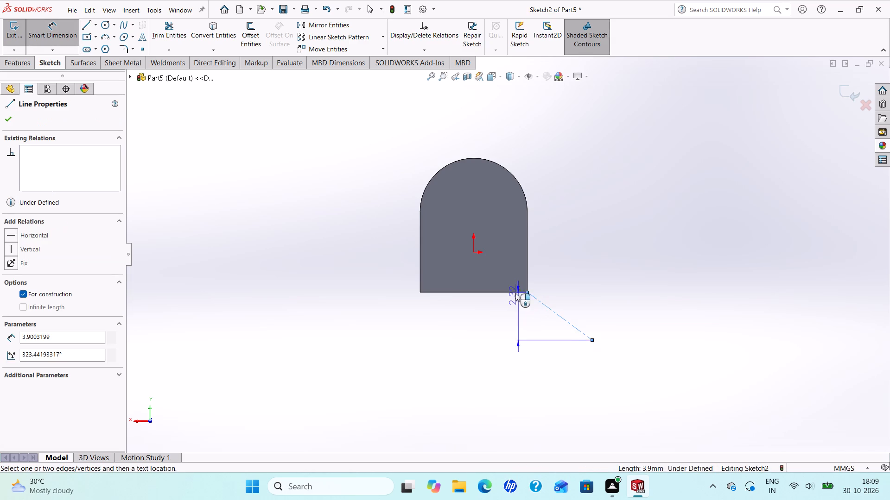
left_click(514, 293)
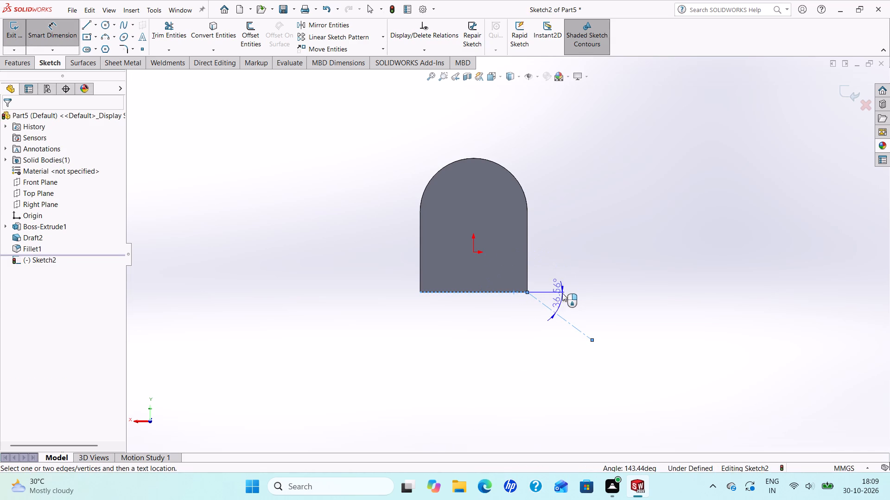
left_click(583, 299)
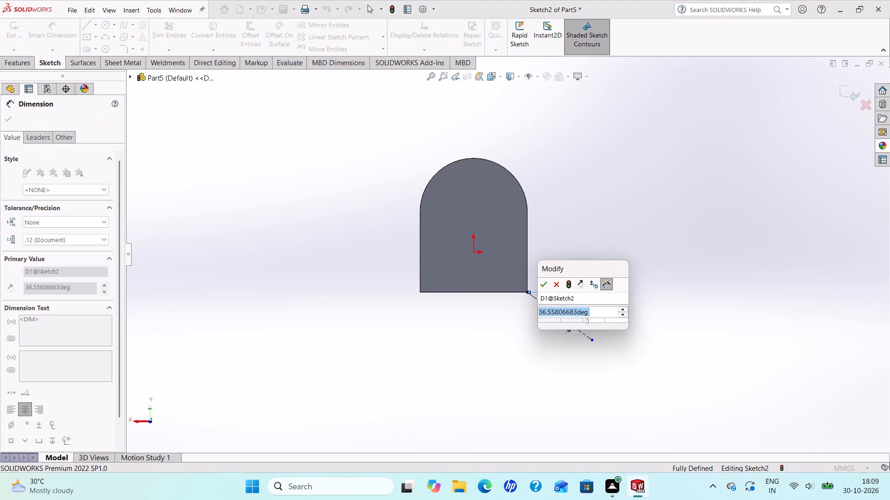
type("45")
key("Return")
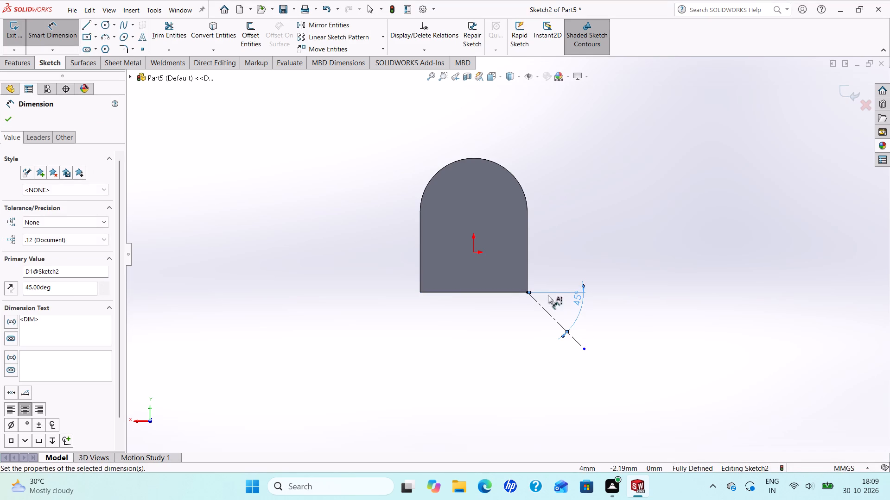
left_click(13, 125)
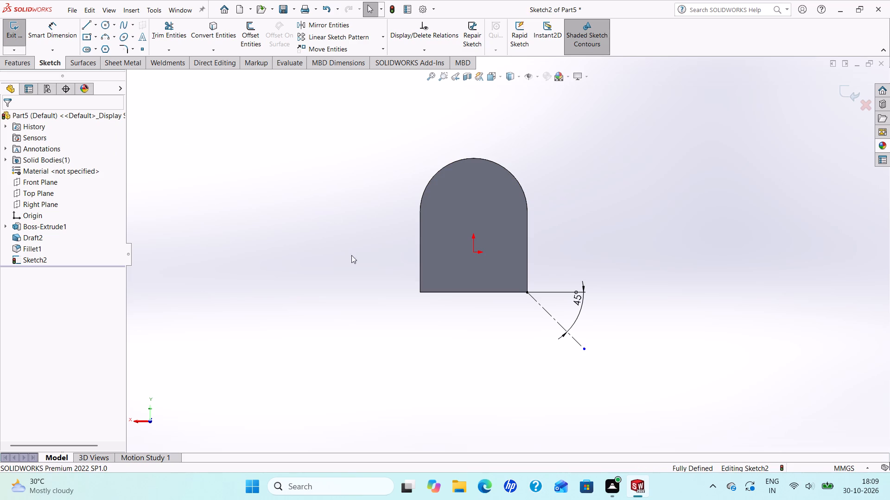
Dimension the 45° construction line's length as 3.2 mm.
left_click(51, 29)
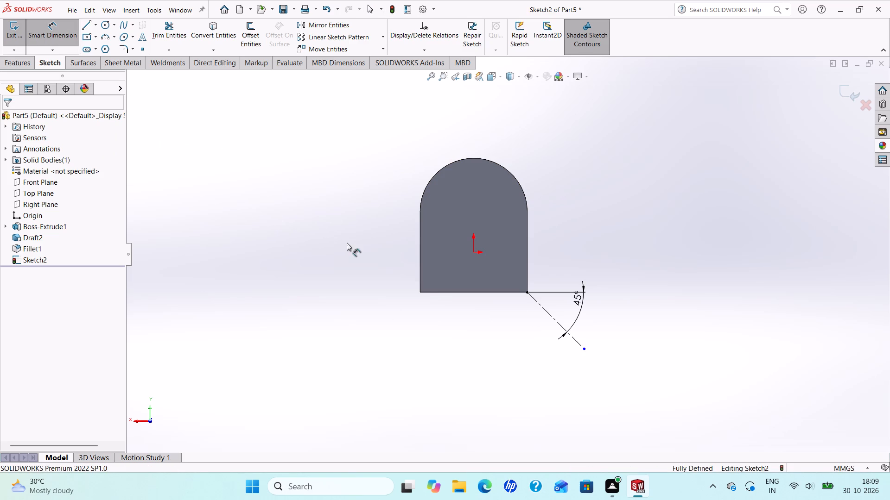
left_click(548, 313)
left_click(537, 322)
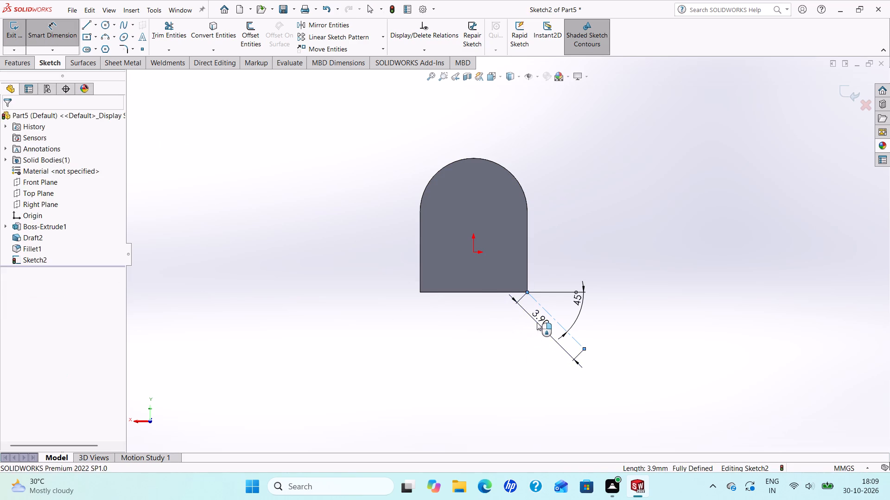
type("3.2")
key("Return")
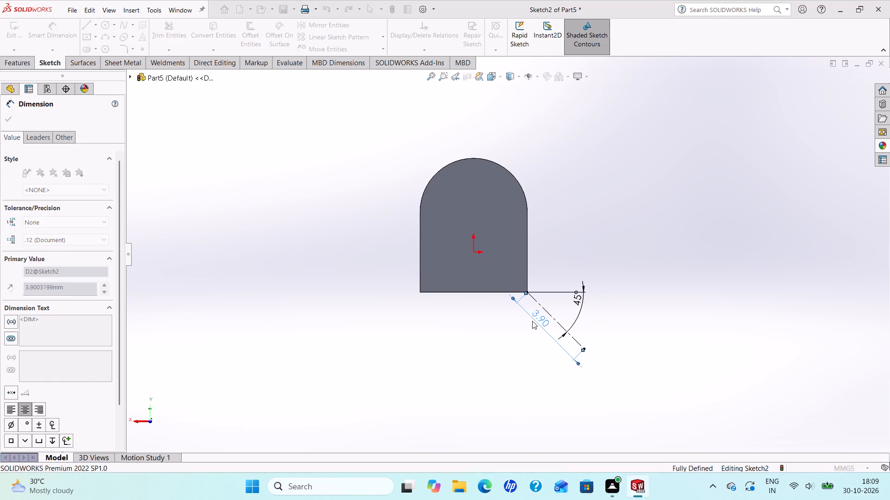
left_click(7, 120)
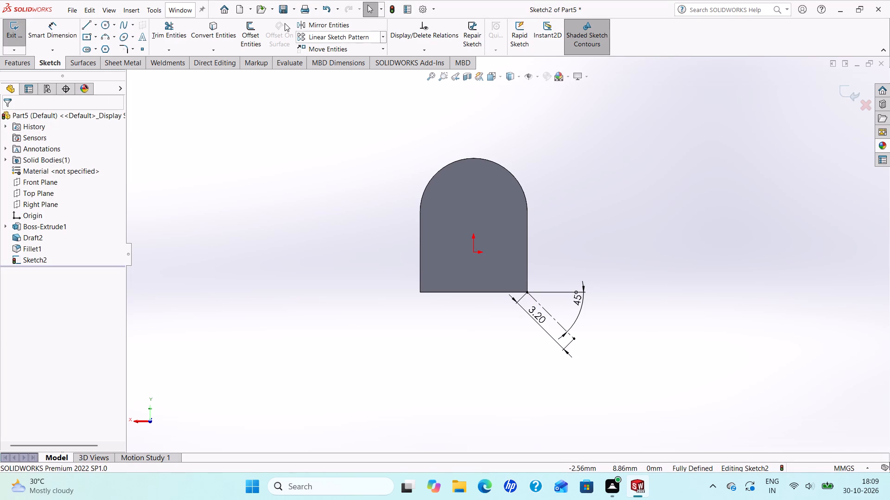
Exit the sketch and create a reference plane perpendicular to the construction line, passing through its free endpoint.
left_click(18, 66)
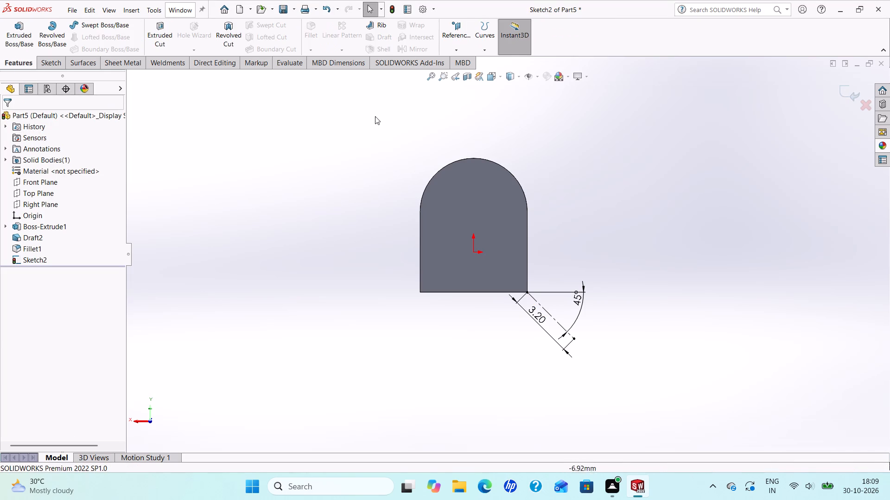
left_click(454, 51)
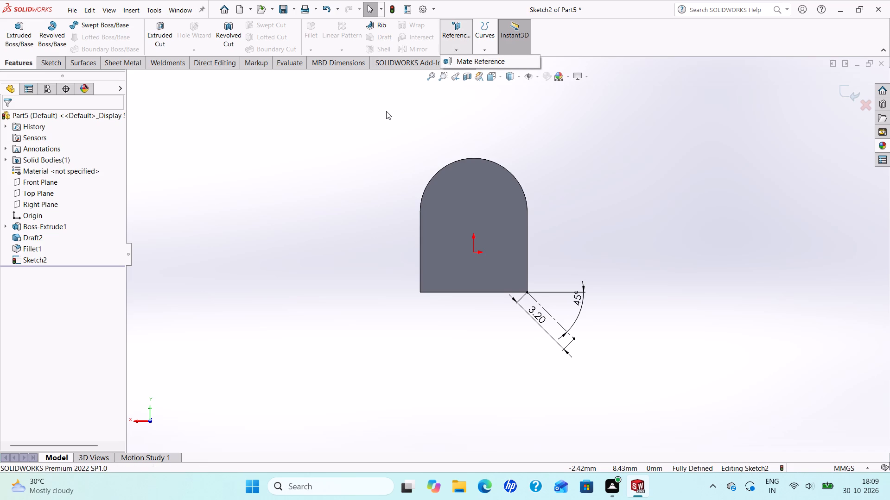
key("Escape")
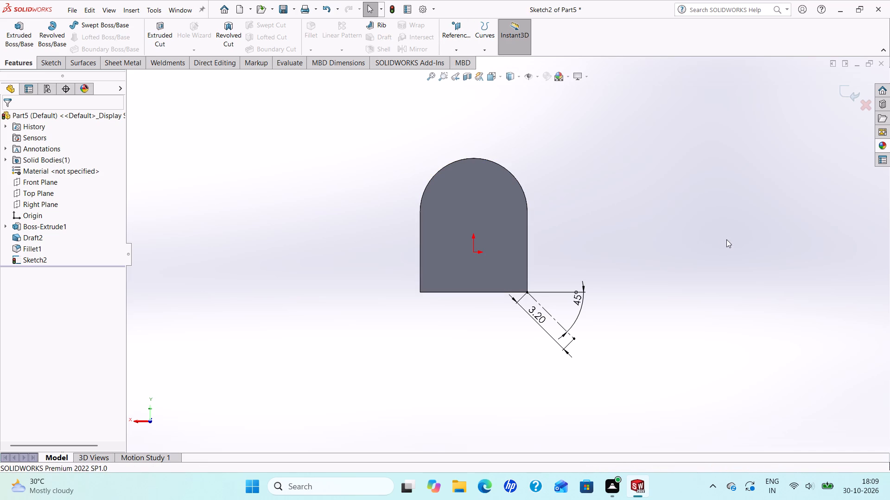
left_click(851, 102)
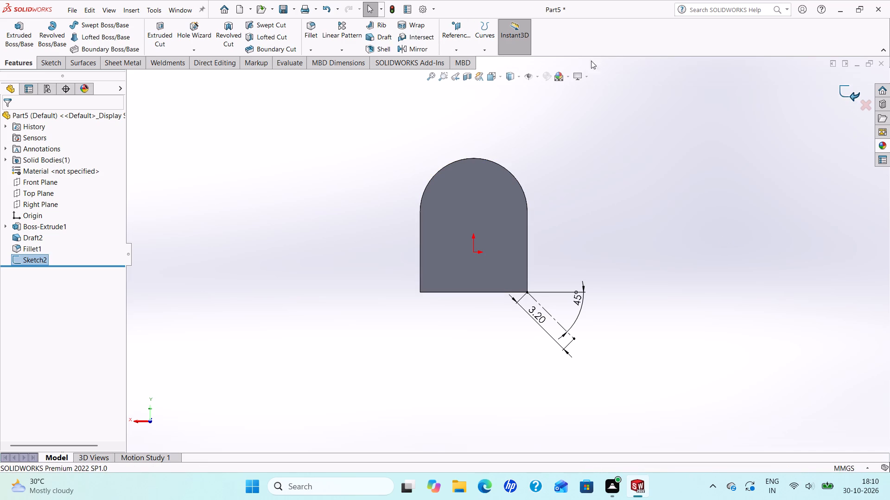
left_click(450, 53)
left_click(454, 59)
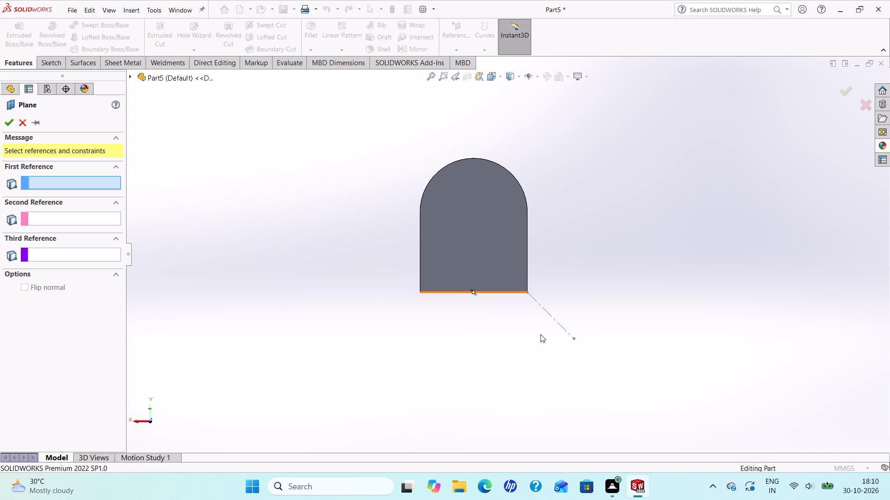
left_click(553, 316)
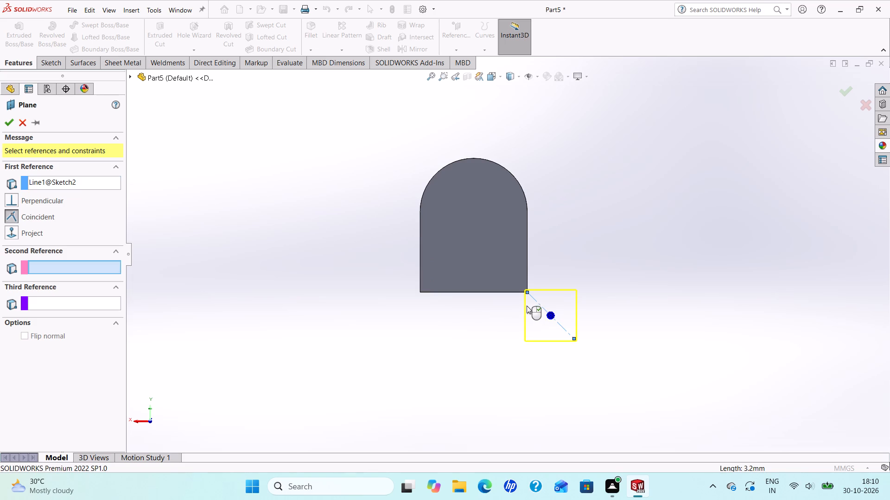
scroll(524, 305, "up", 1)
middle_click_drag(559, 319, 521, 339)
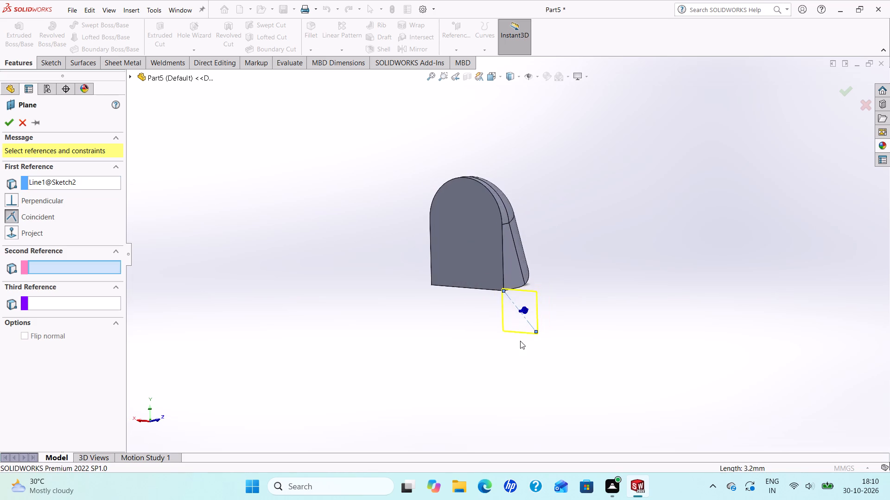
scroll(520, 341, "down", 2)
left_click(540, 321)
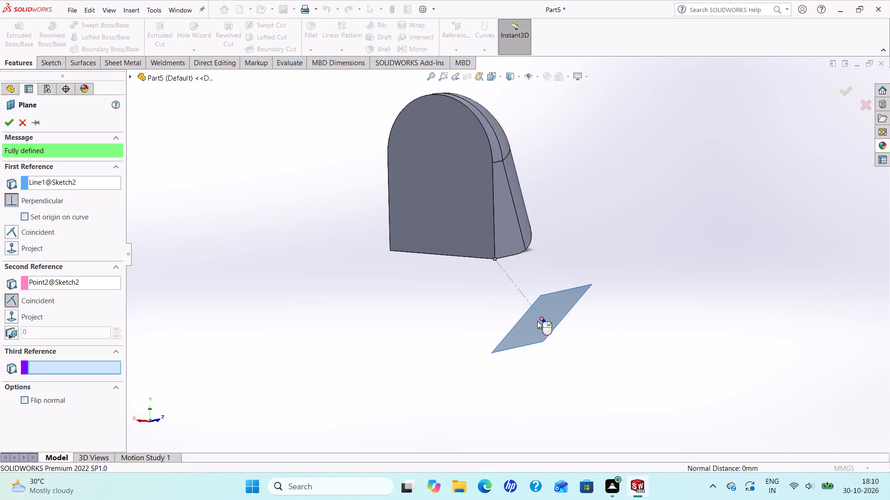
left_click(10, 126)
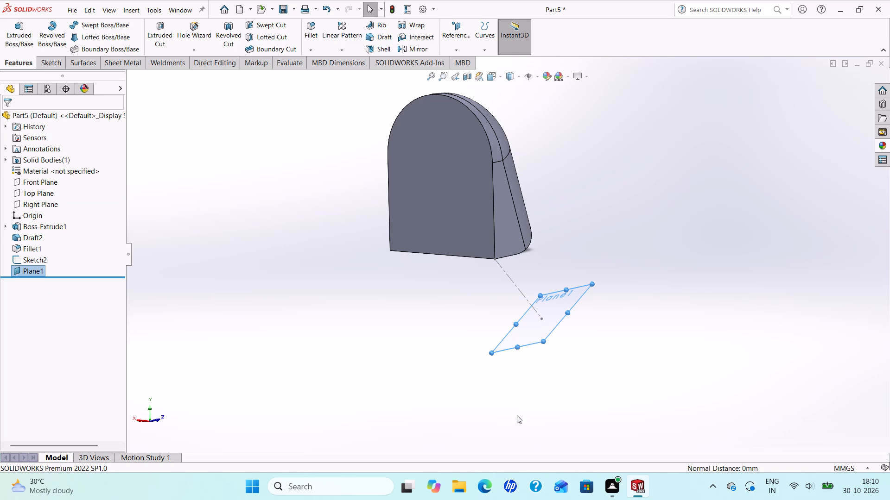
Edit the 1.75 mm fillet: replace its selected face with the slanted side edge of the drafted front face, leaving the bottom edge unfilleted.
middle_click_drag(513, 361, 475, 319)
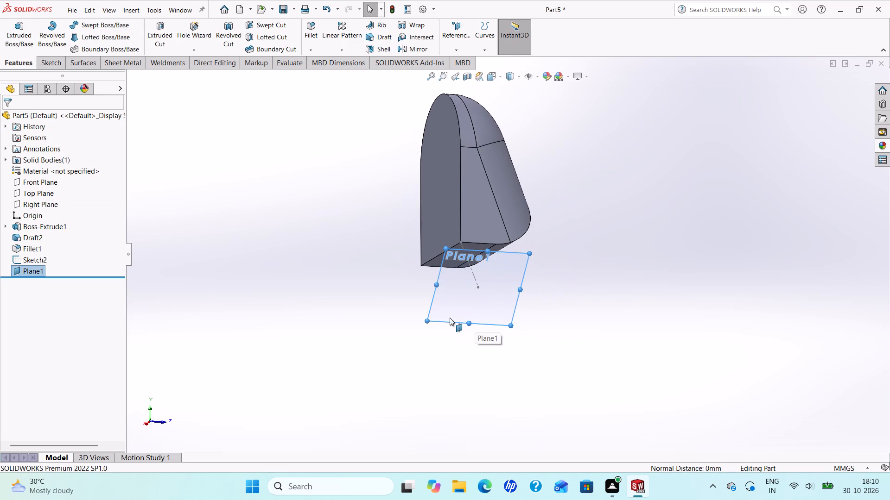
middle_click_drag(450, 317, 400, 225)
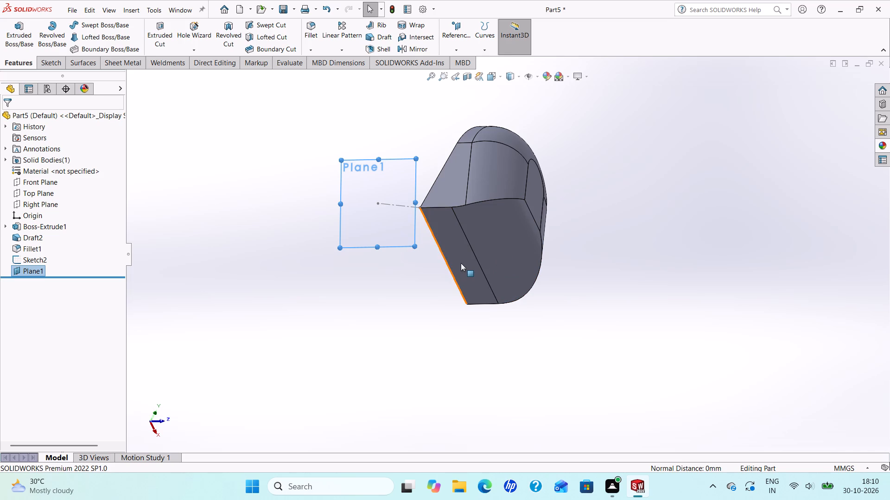
right_click(34, 248)
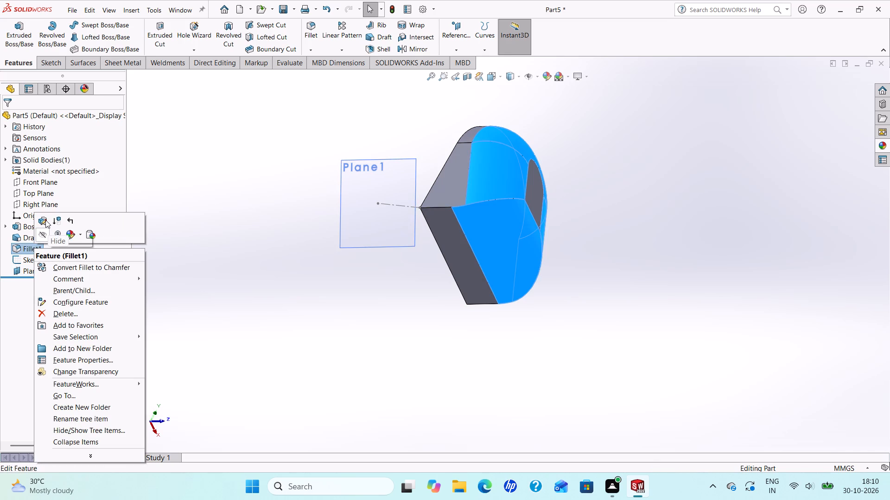
left_click(45, 220)
middle_click_drag(407, 269, 339, 293)
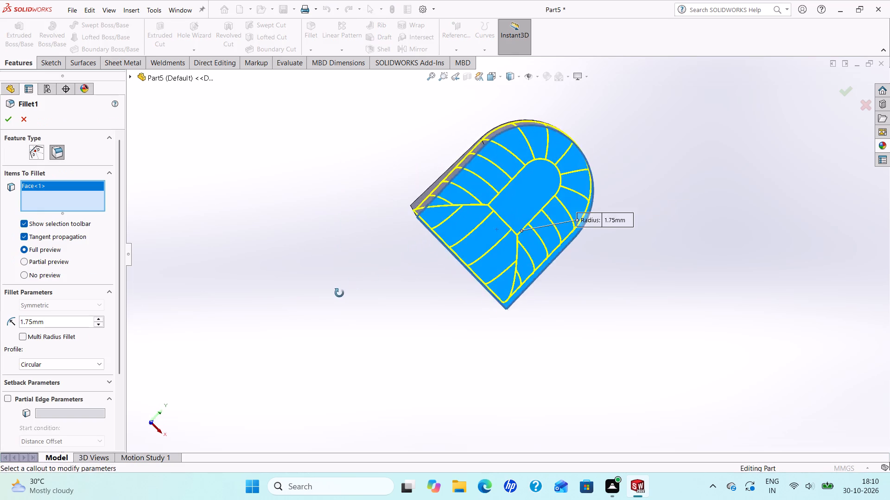
middle_click_drag(339, 293, 274, 285)
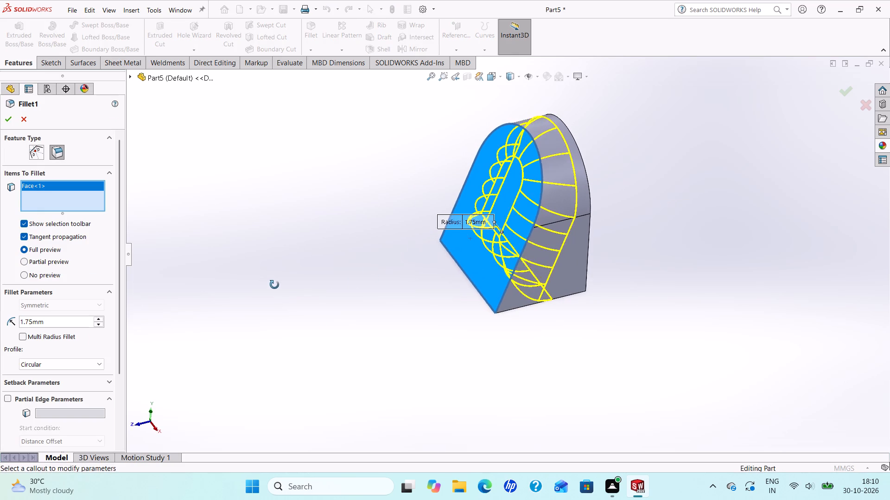
middle_click_drag(274, 285, 293, 286)
scroll(293, 286, "up", 1)
scroll(348, 289, "down", 1)
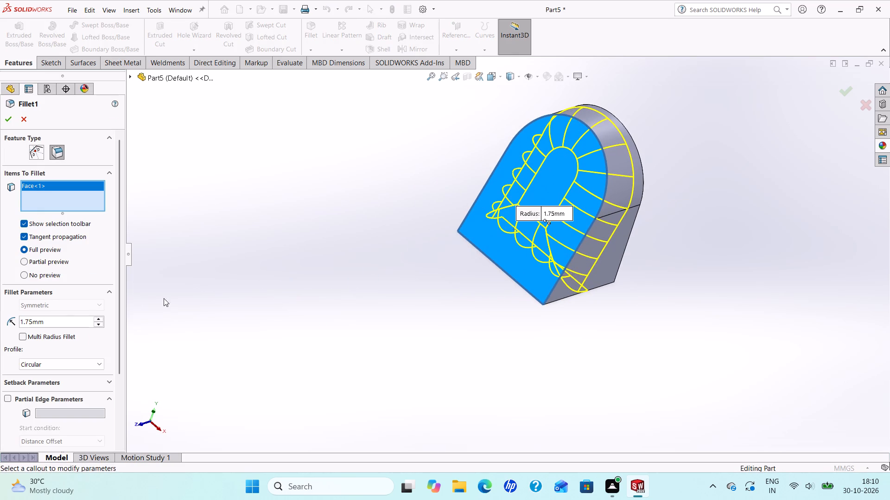
right_click(57, 184)
left_click(83, 205)
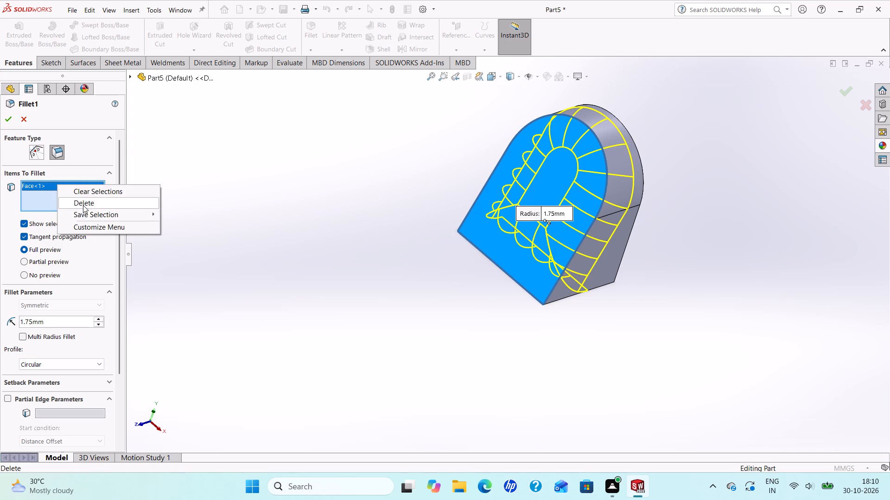
middle_click_drag(387, 256, 357, 233)
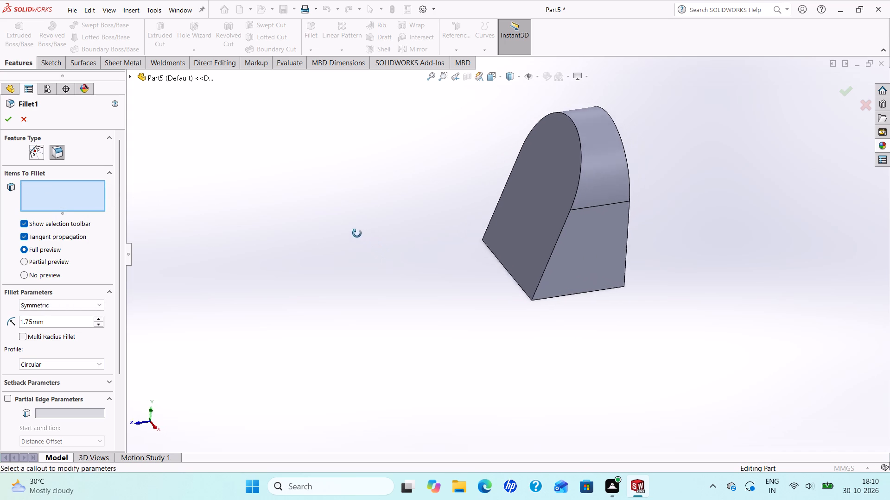
middle_click_drag(357, 233, 358, 226)
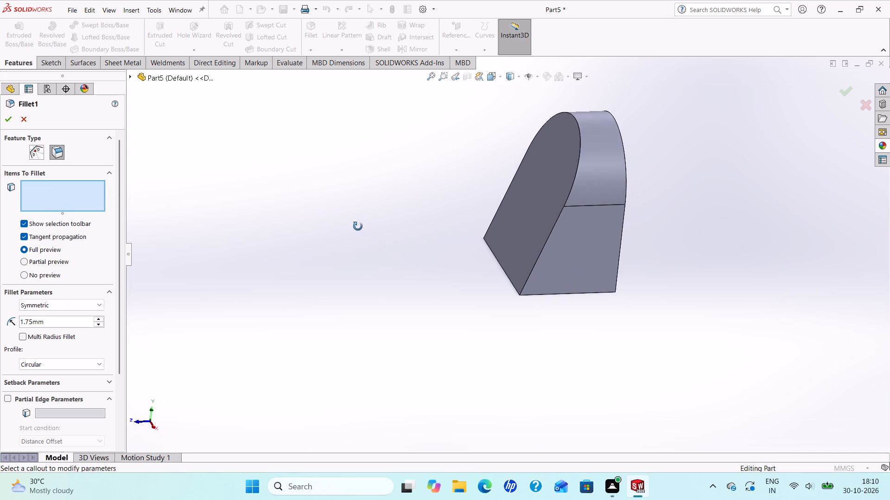
middle_click_drag(358, 226, 356, 226)
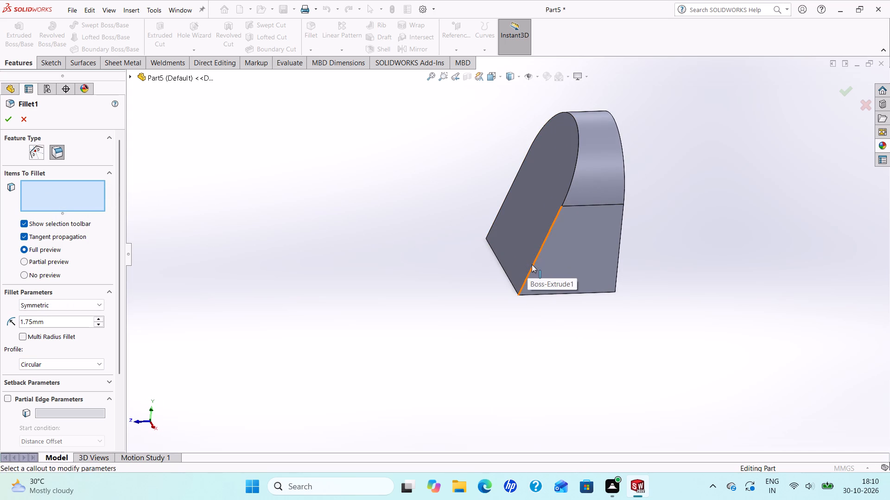
left_click(532, 264)
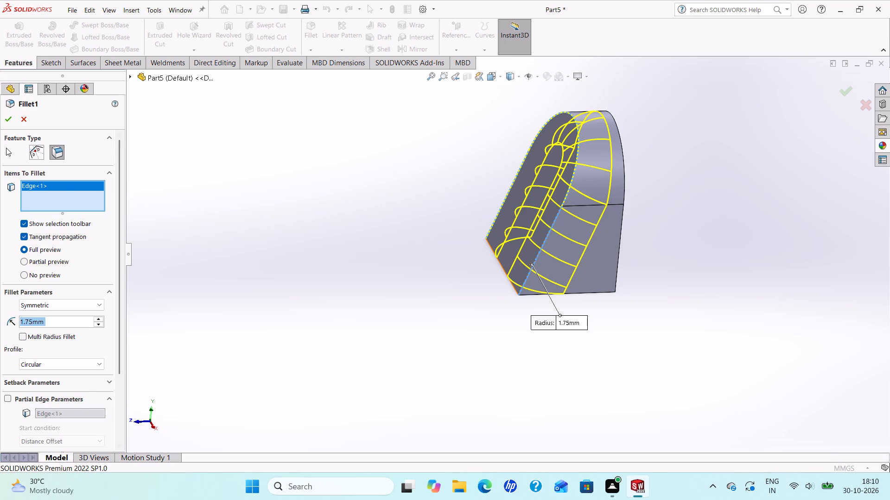
left_click(8, 124)
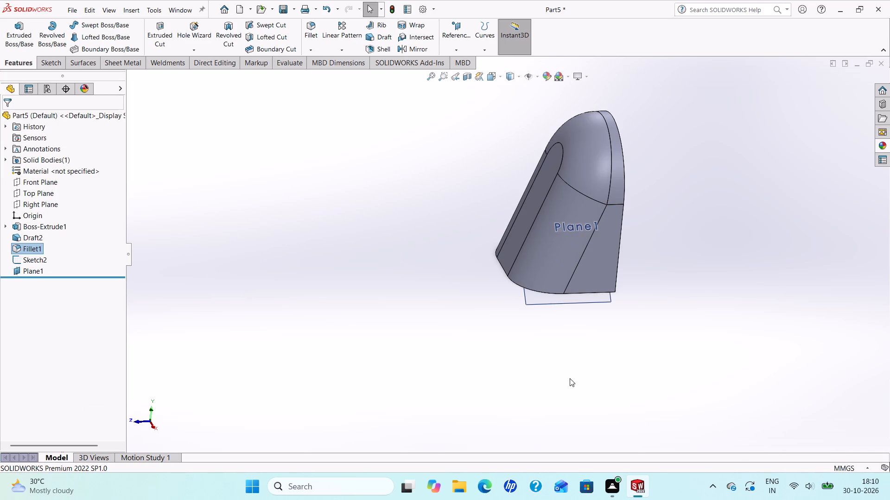
Open a new sketch on the block's flat bottom face.
middle_click_drag(583, 373, 571, 240)
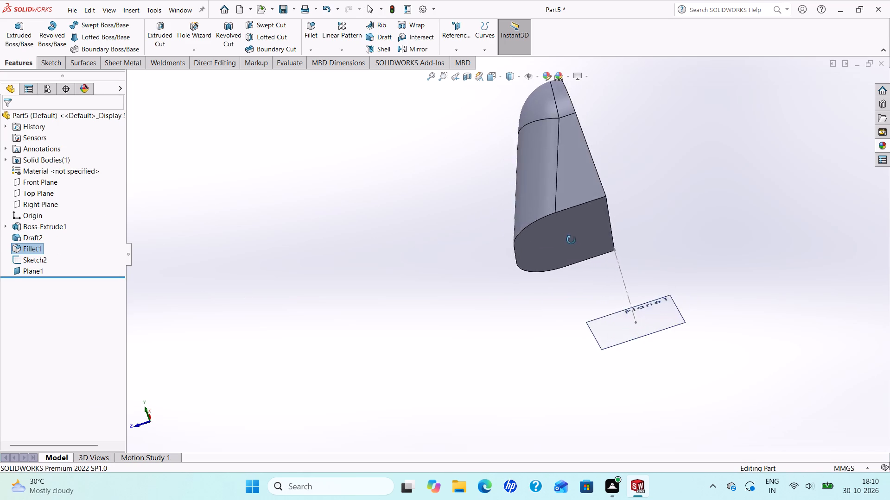
middle_click_drag(571, 240, 570, 212)
left_click(571, 214)
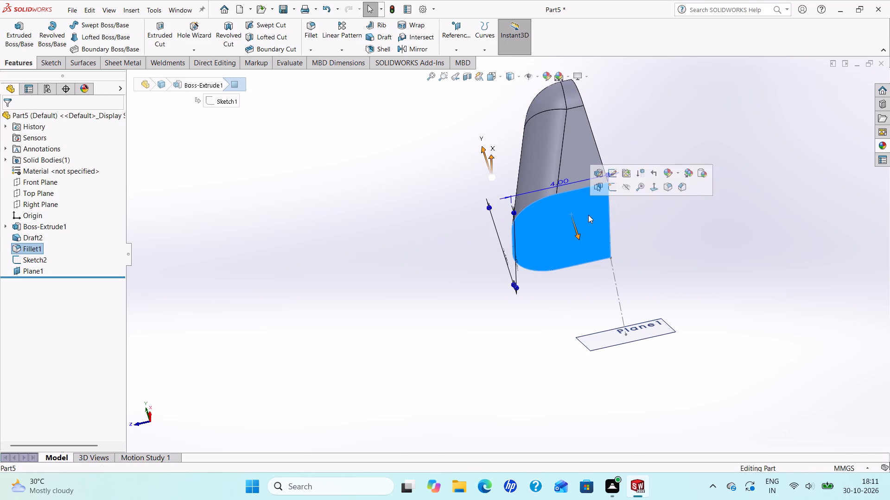
left_click(613, 191)
scroll(592, 204, "up", 3)
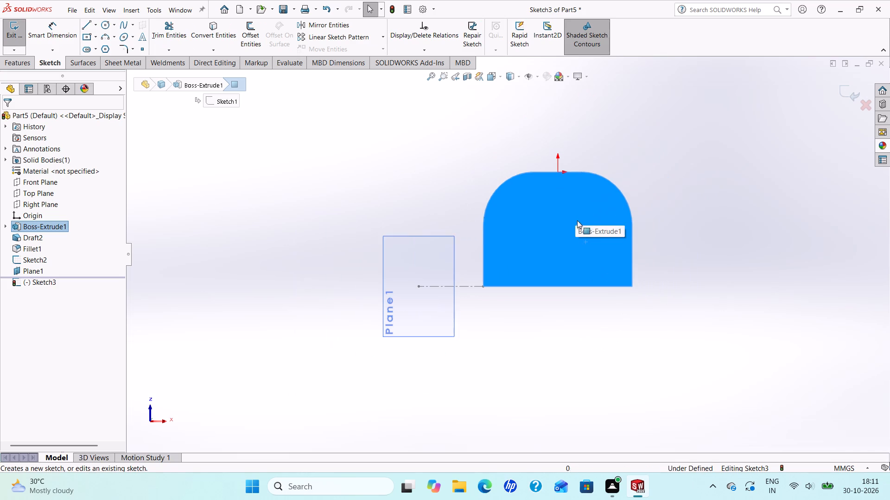
scroll(603, 215, "up", 2)
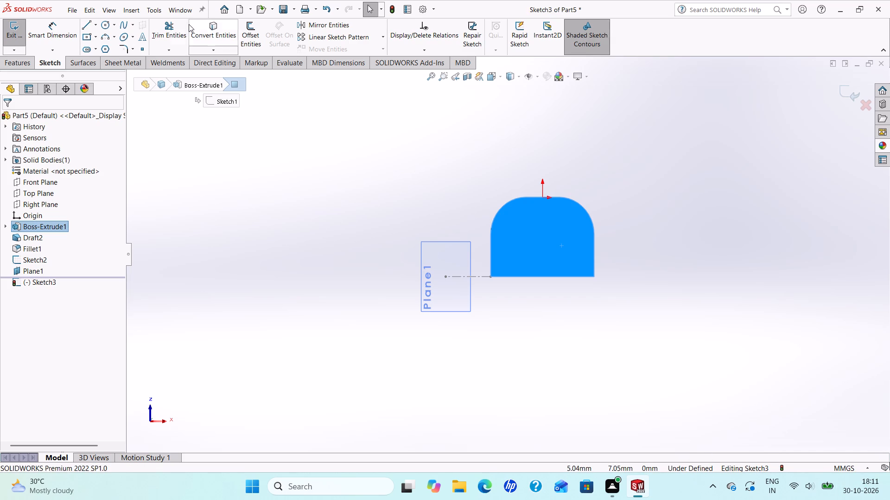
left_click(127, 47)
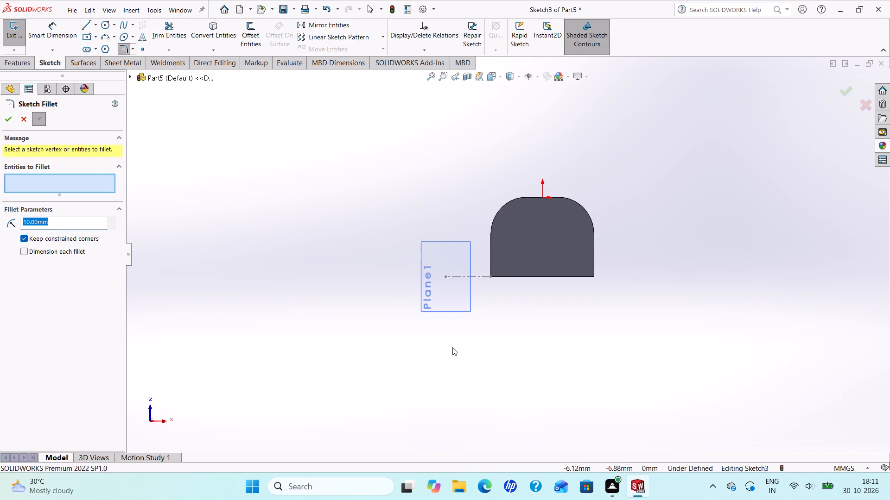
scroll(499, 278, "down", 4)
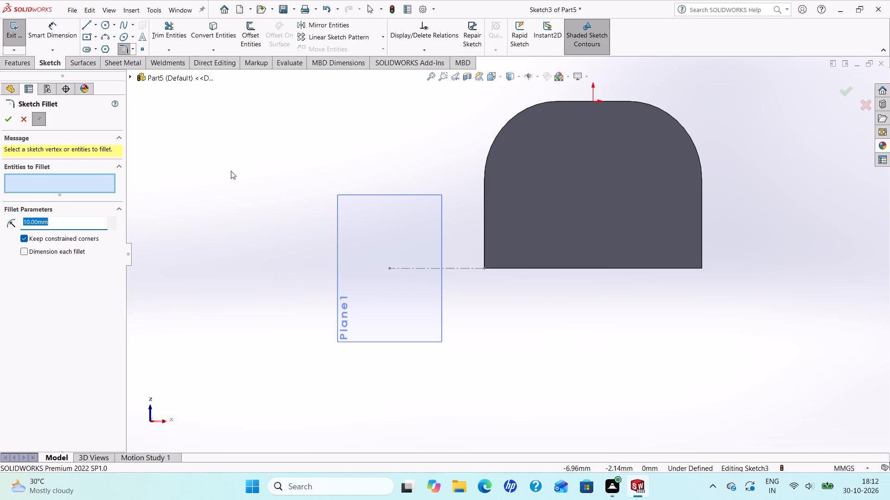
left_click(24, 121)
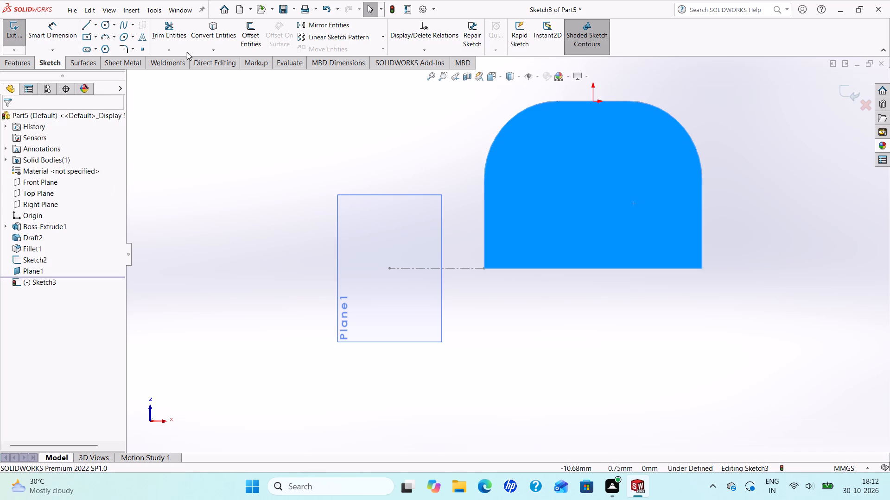
Convert the bottom face's long straight edge and its adjoining short side edge nearest Plane1 into sketch lines.
left_click(215, 36)
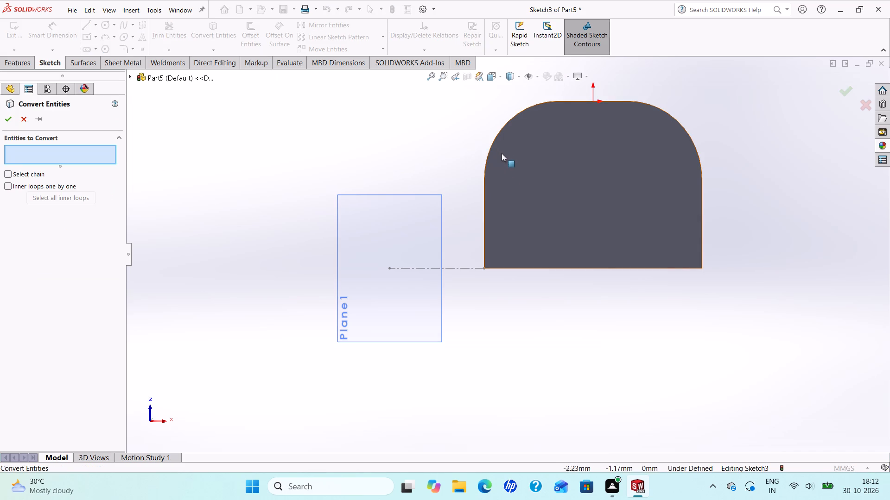
left_click(509, 269)
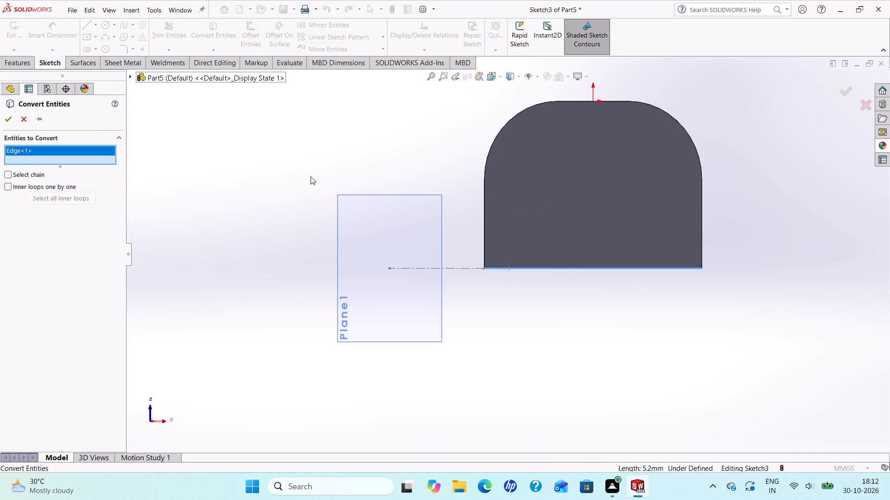
left_click(485, 223)
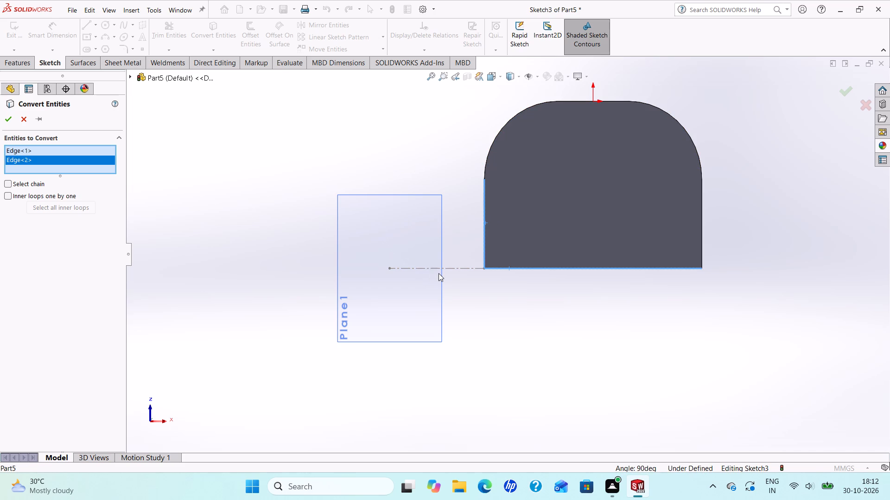
left_click(10, 120)
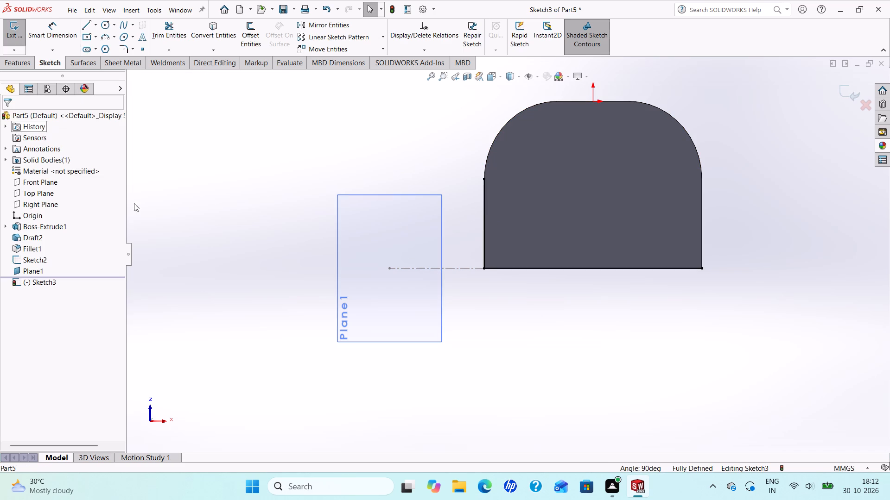
Add a 1.6 mm sketch fillet at the corner where the two converted lines meet.
scroll(594, 292, "up", 1)
scroll(603, 231, "down", 1)
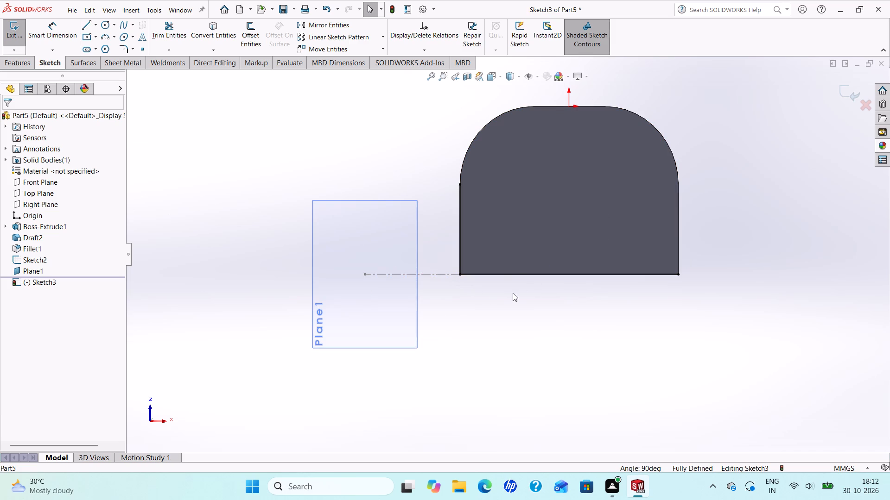
left_click(124, 47)
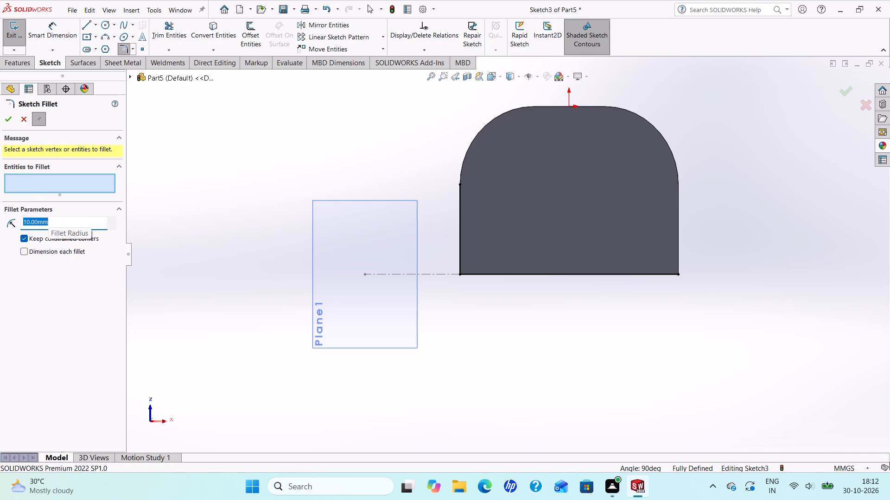
type("1.6")
key("Return")
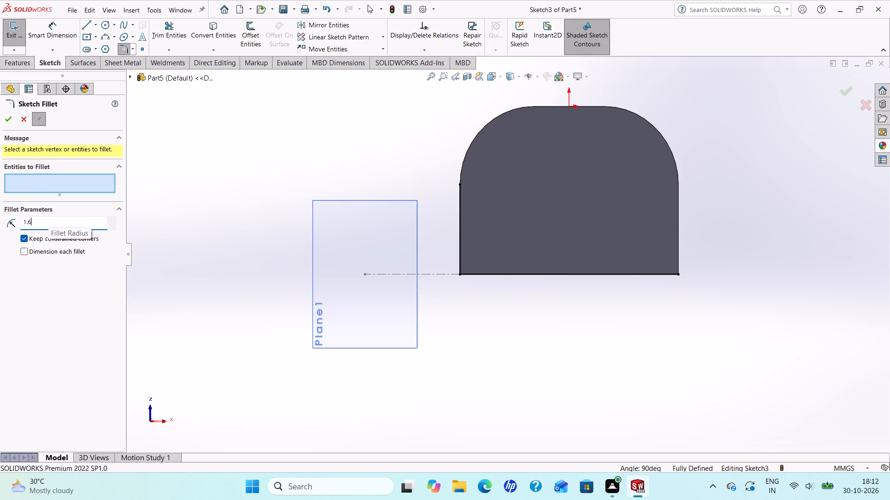
left_click(460, 273)
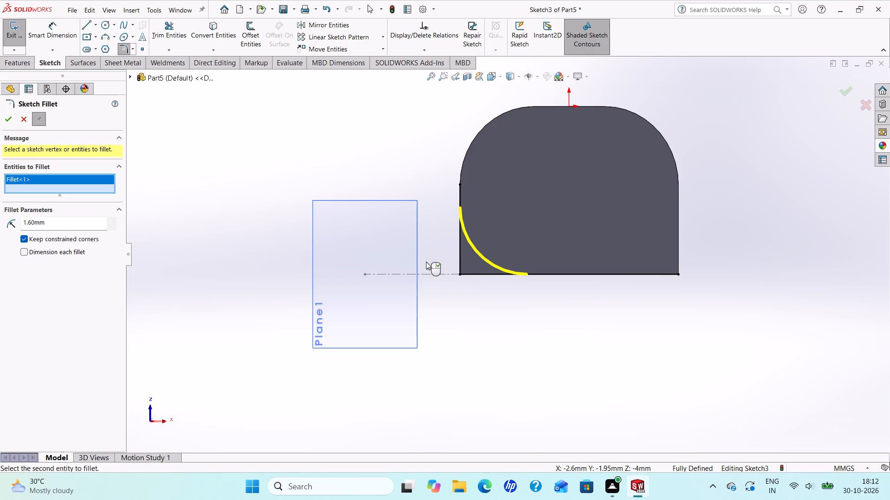
left_click(4, 121)
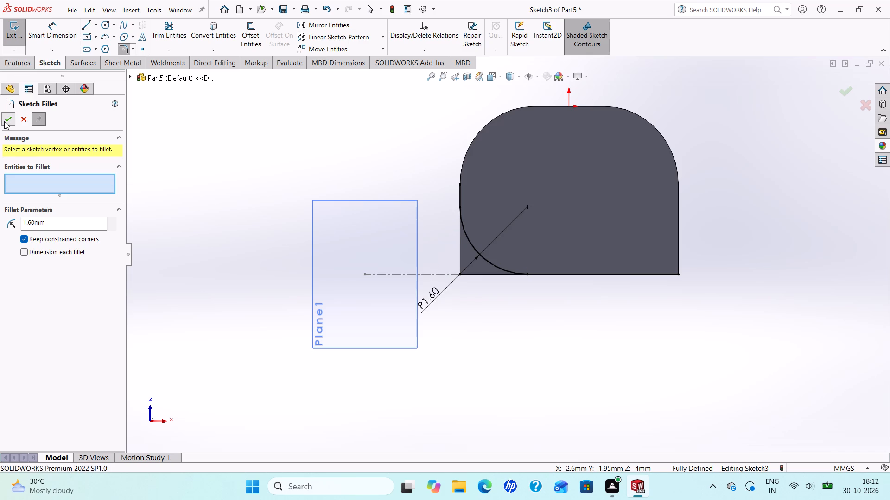
left_click(4, 121)
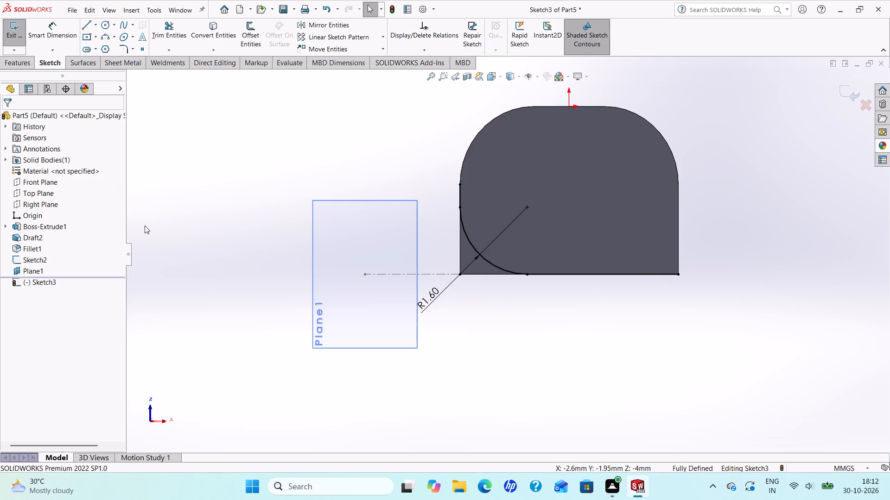
Draw two lines from the fillet's endpoints to the original sharp corner, enclosing the small corner region outside the arc.
left_click(84, 25)
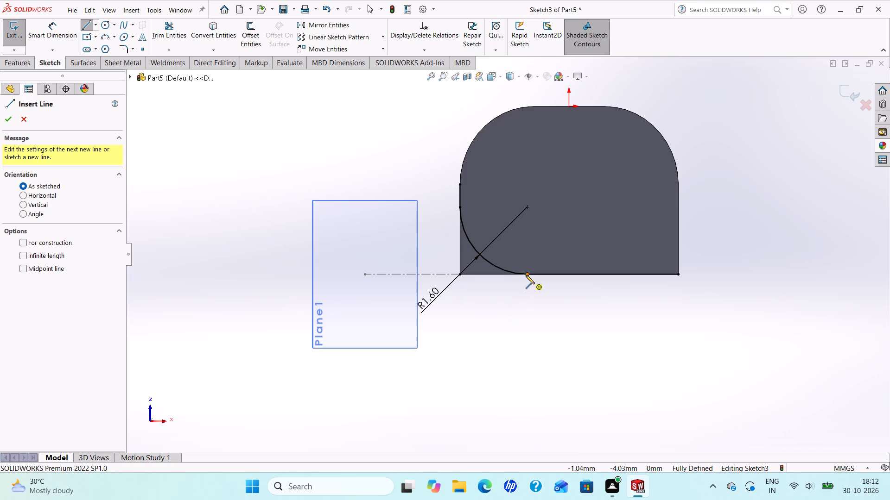
left_click(526, 275)
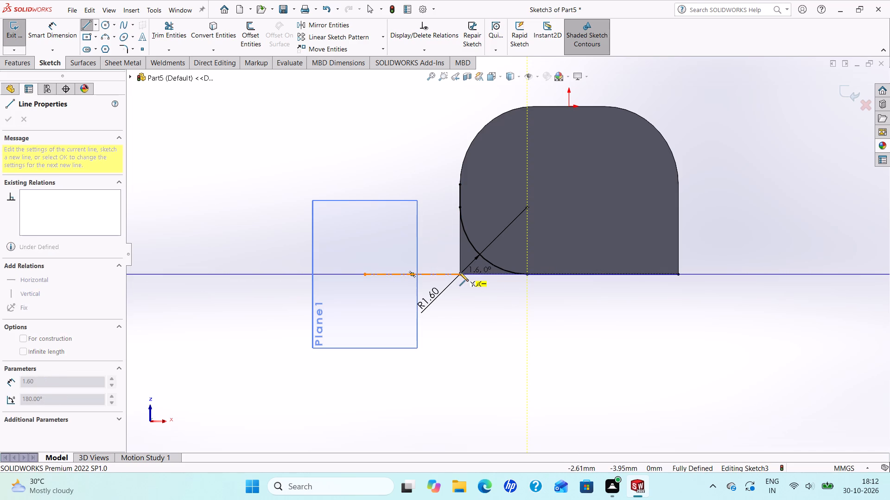
left_click(459, 274)
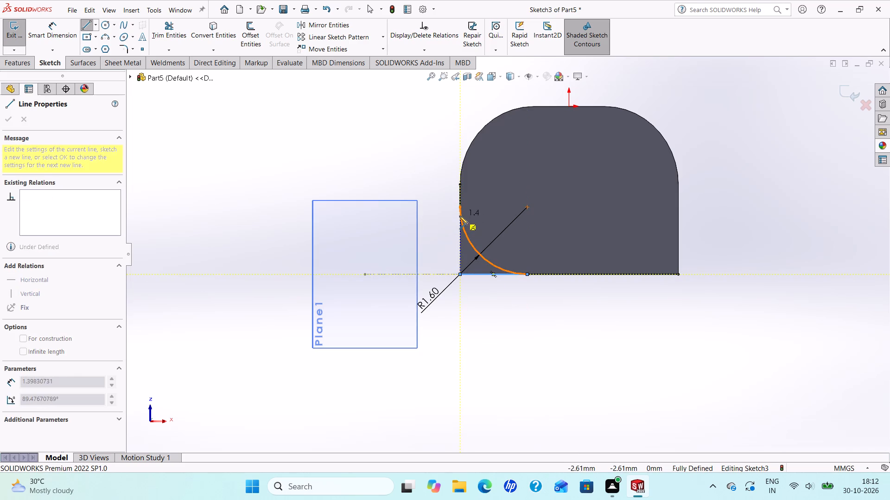
left_click(460, 208)
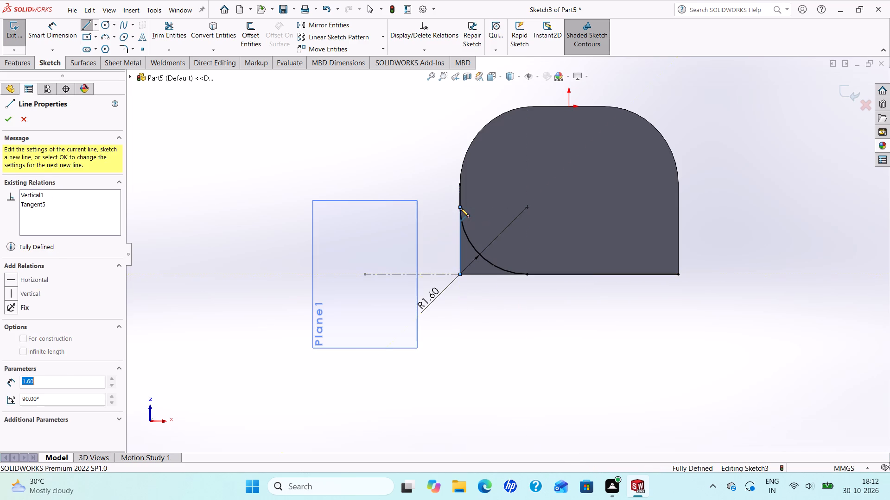
right_click(460, 208)
left_click(473, 212)
scroll(473, 212, "up", 1)
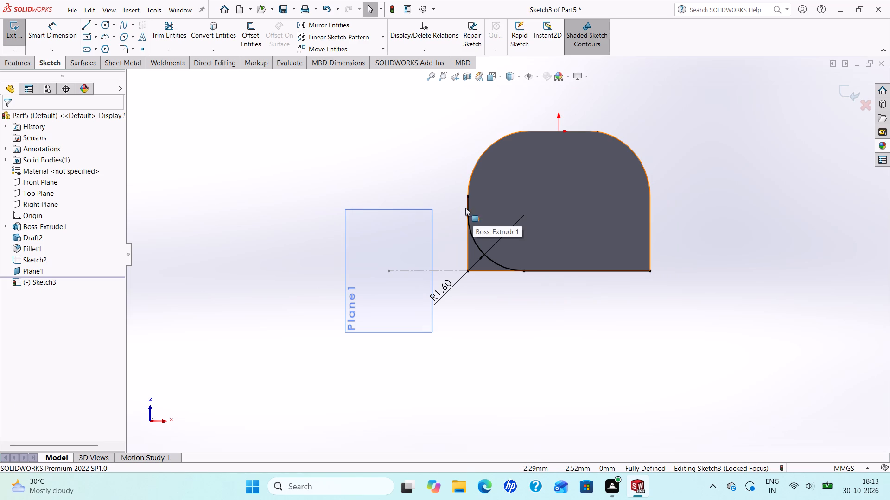
Trim the leftover side-line segment beyond the fillet's tangent point and exit the sketch.
left_click(37, 37)
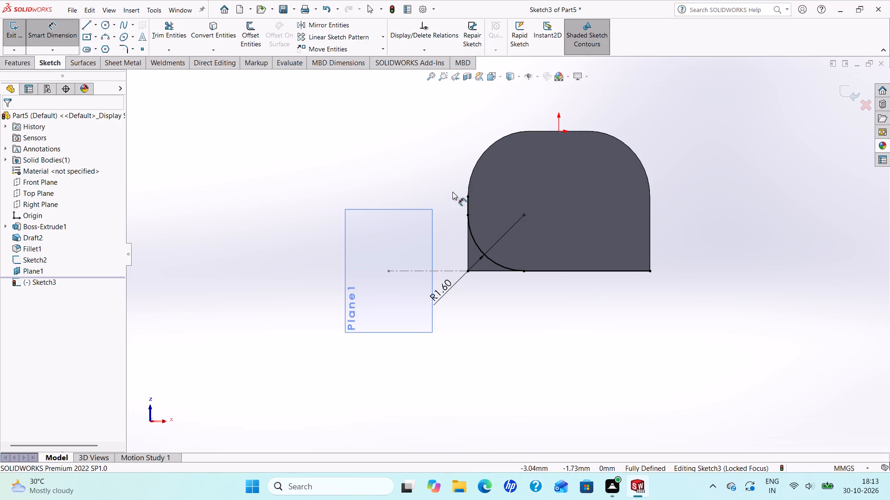
left_click(178, 31)
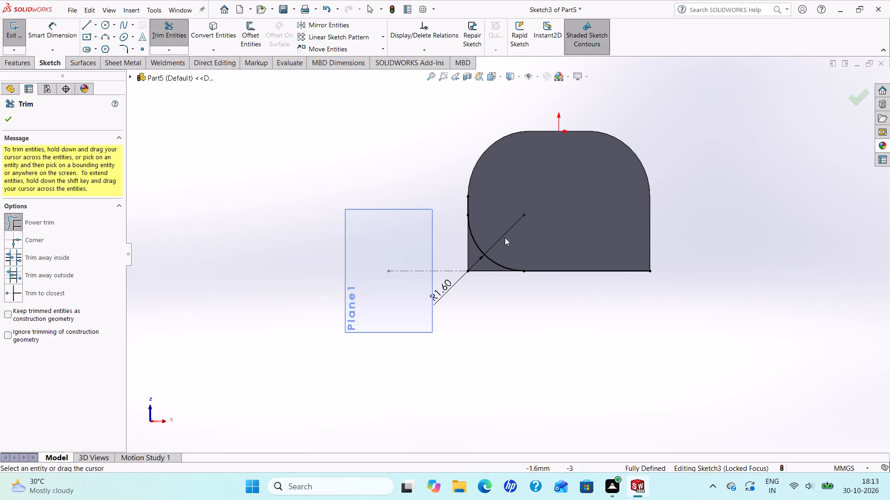
left_click(466, 199)
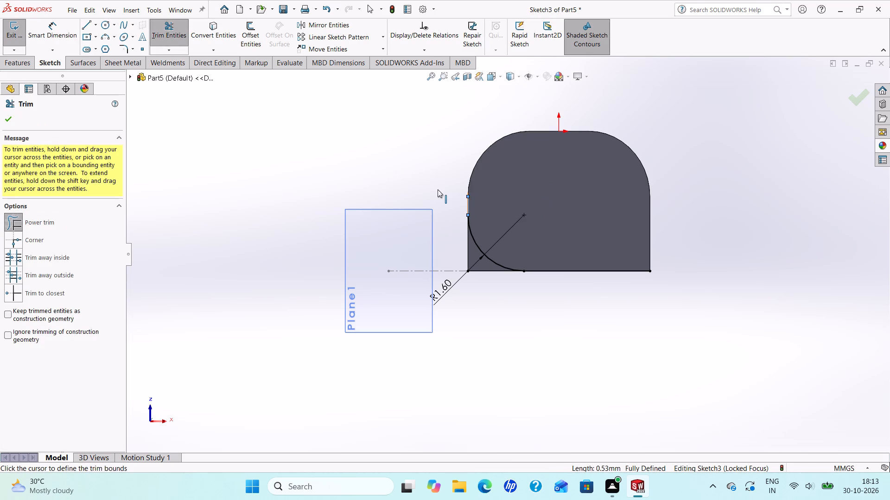
left_click_drag(439, 192, 489, 204)
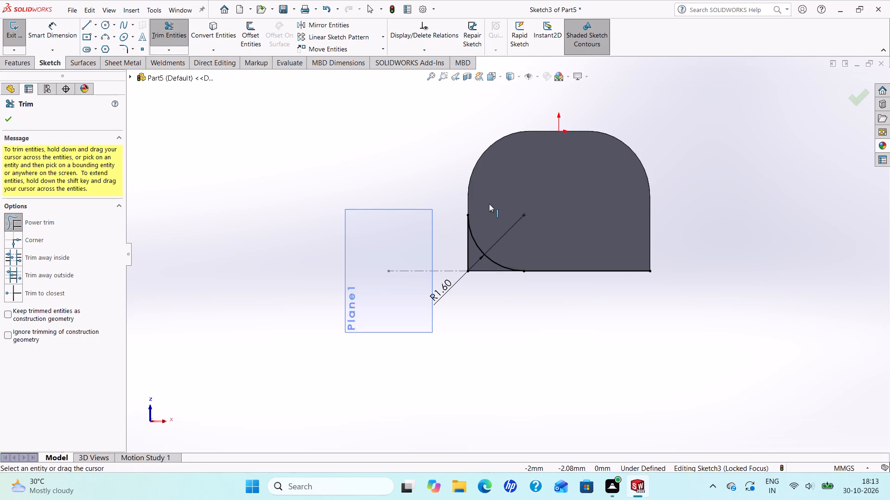
left_click(7, 123)
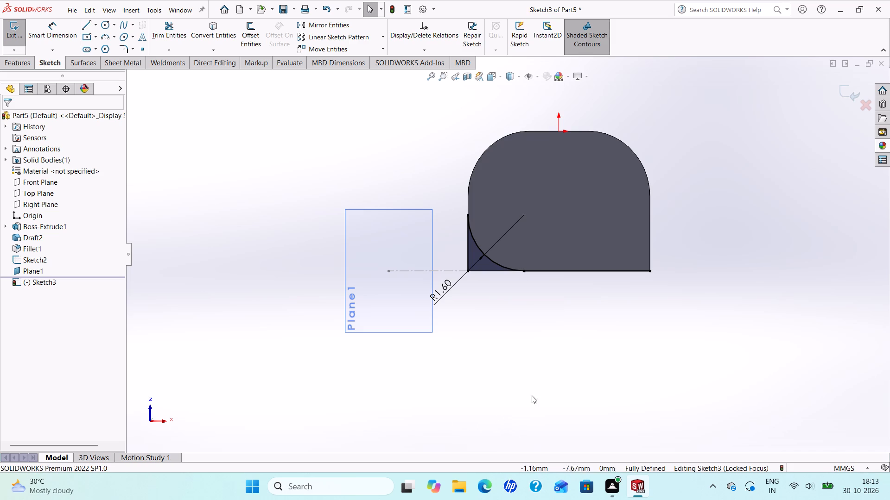
left_click(844, 93)
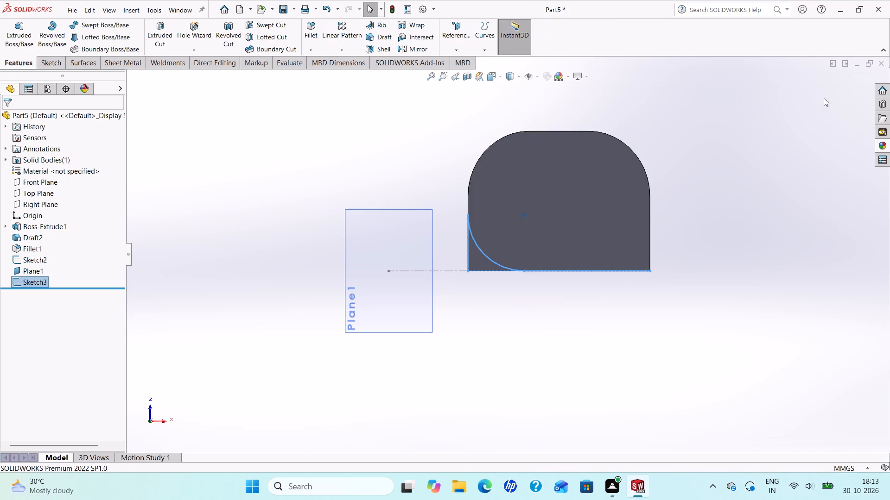
Create a 3D sketch with one point on the bottom-face vertex where the arch meets the side edge farthest from Plane1.
left_click(57, 64)
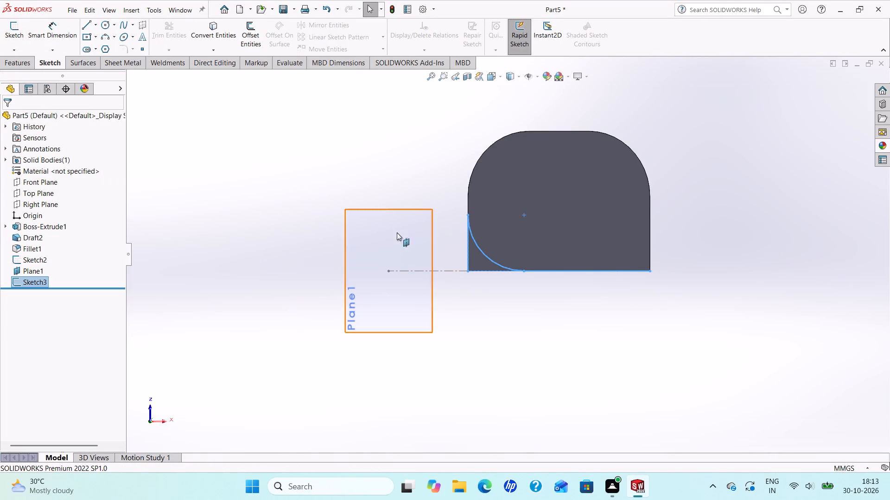
middle_click_drag(521, 319, 508, 276)
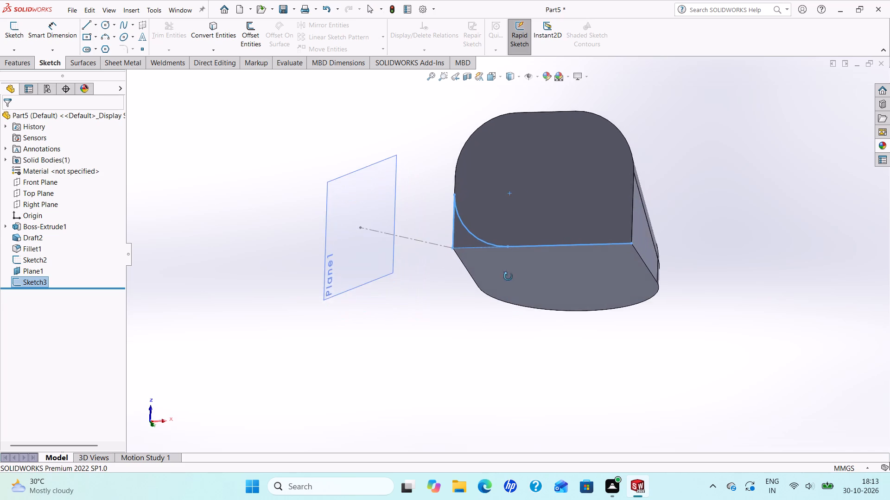
middle_click_drag(508, 276, 497, 339)
scroll(489, 281, "down", 1)
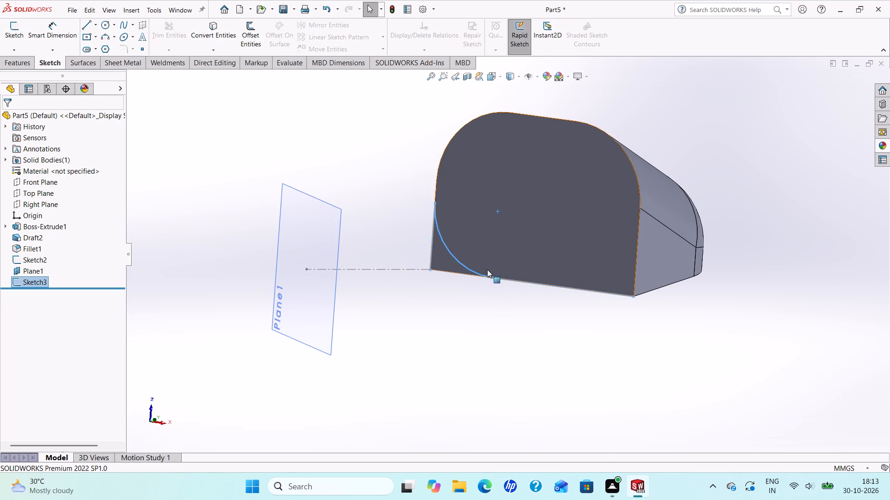
scroll(439, 275, "down", 1)
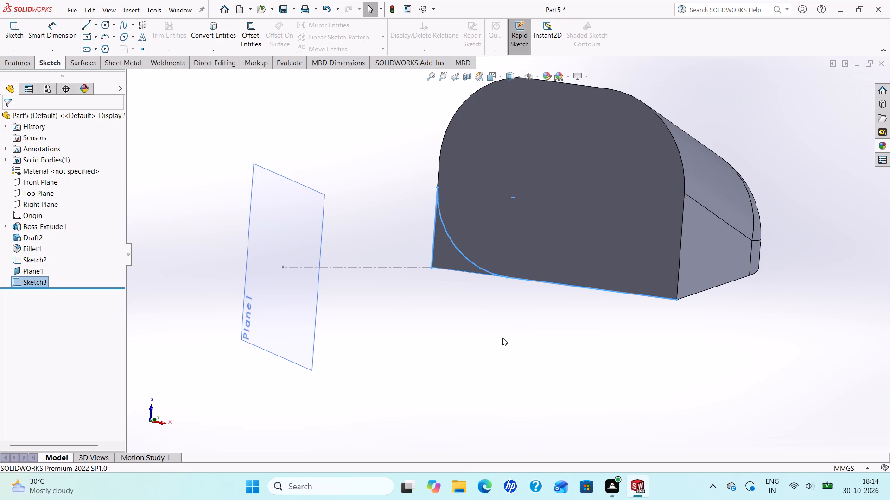
left_click(19, 49)
left_click(21, 69)
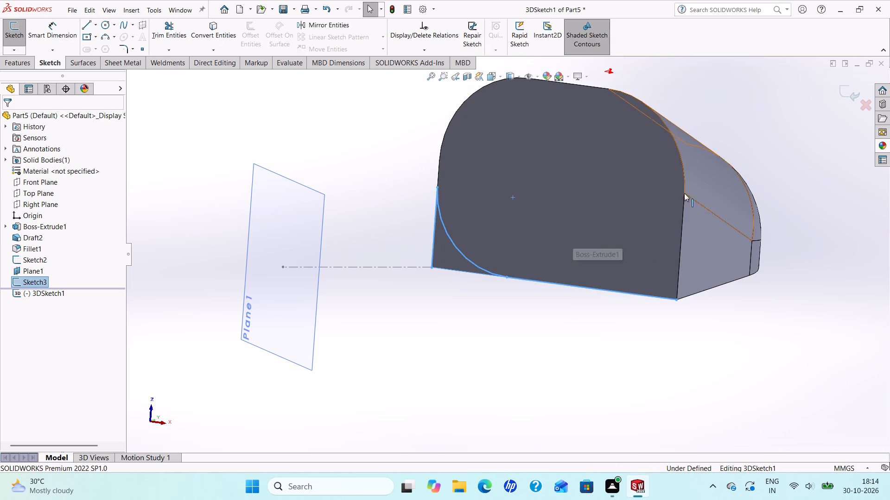
scroll(679, 193, "down", 3)
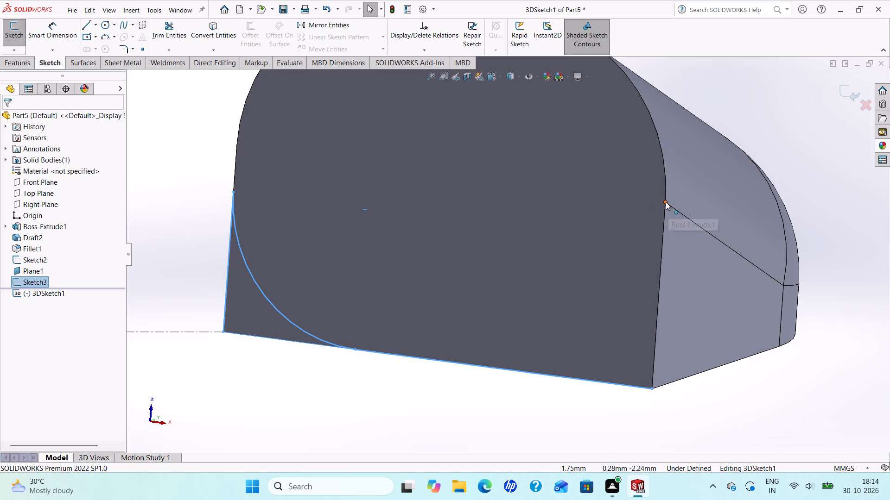
left_click(666, 202)
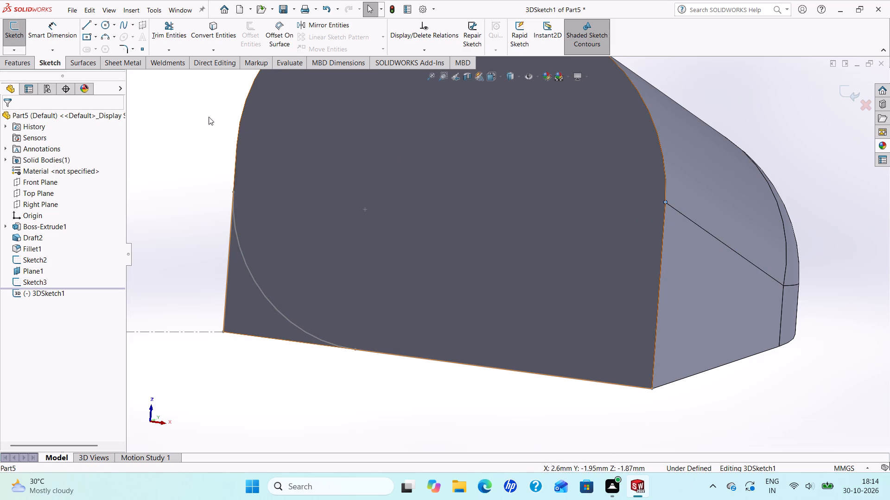
left_click(140, 52)
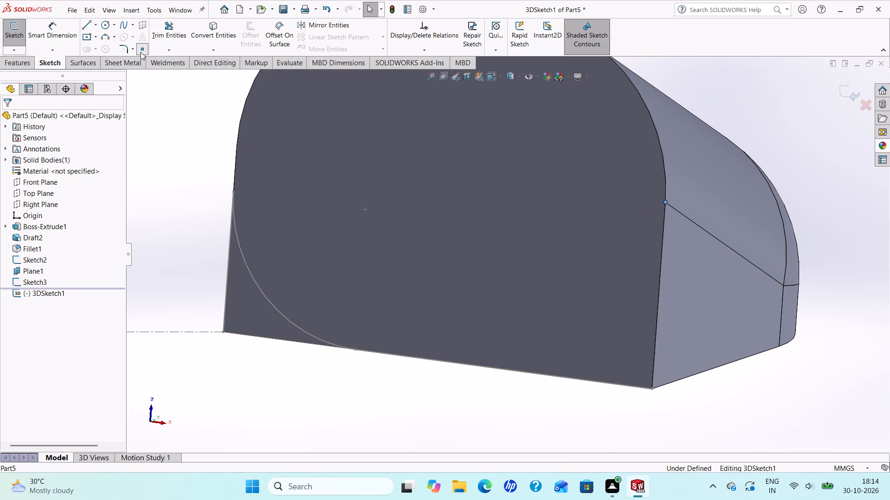
left_click(665, 201)
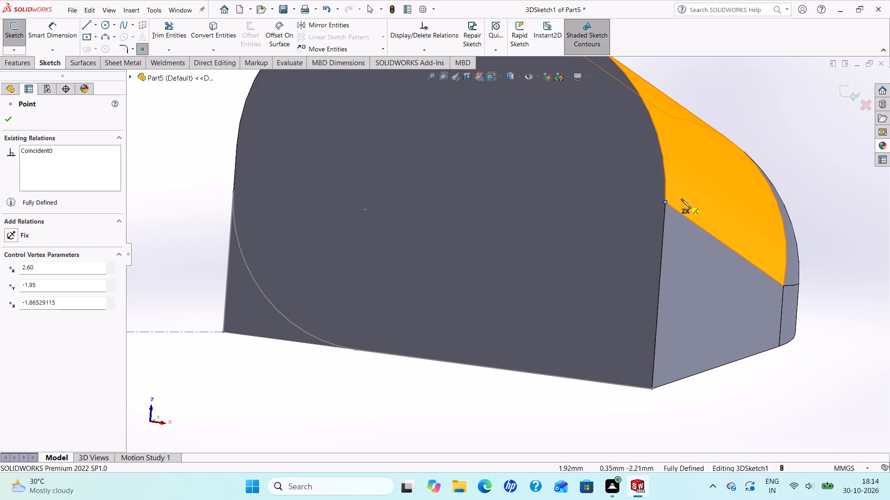
left_click(850, 93)
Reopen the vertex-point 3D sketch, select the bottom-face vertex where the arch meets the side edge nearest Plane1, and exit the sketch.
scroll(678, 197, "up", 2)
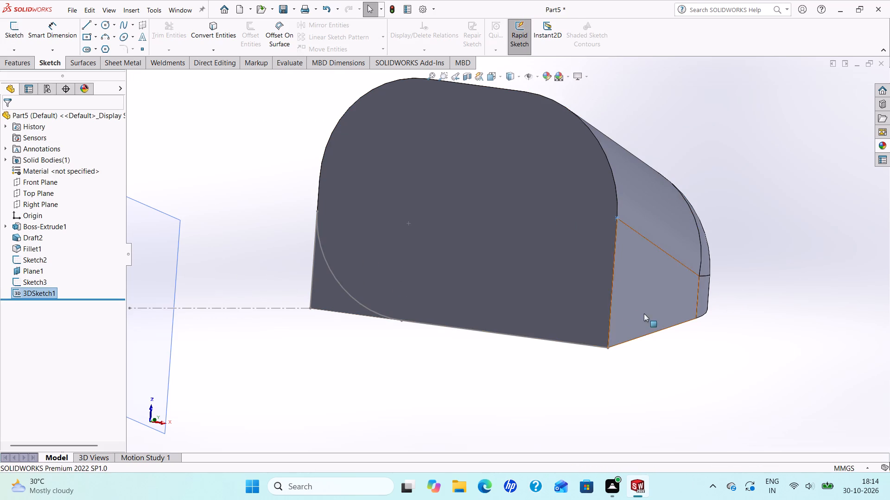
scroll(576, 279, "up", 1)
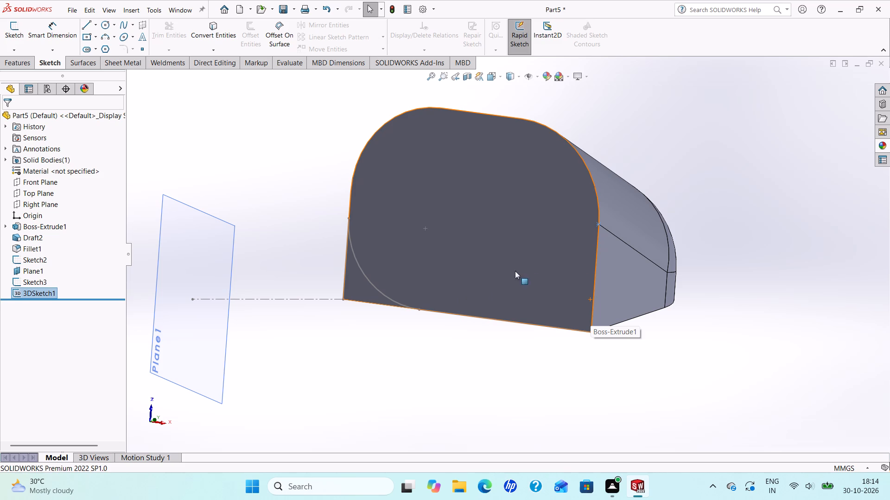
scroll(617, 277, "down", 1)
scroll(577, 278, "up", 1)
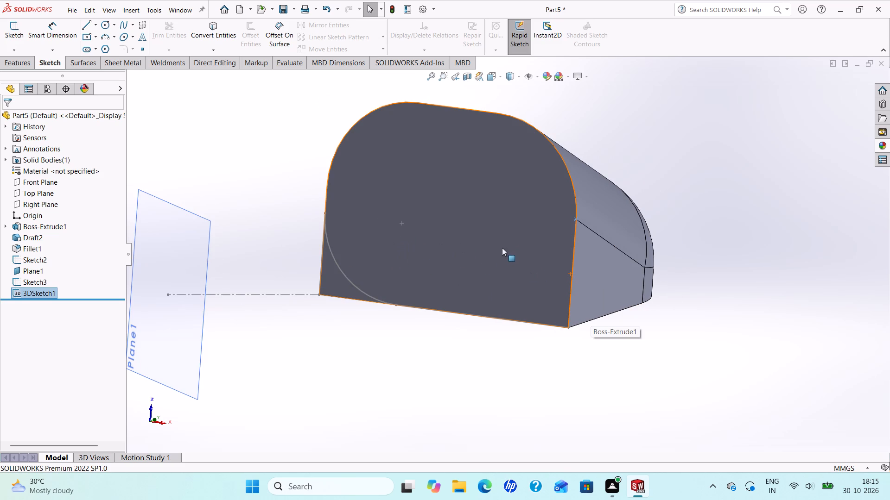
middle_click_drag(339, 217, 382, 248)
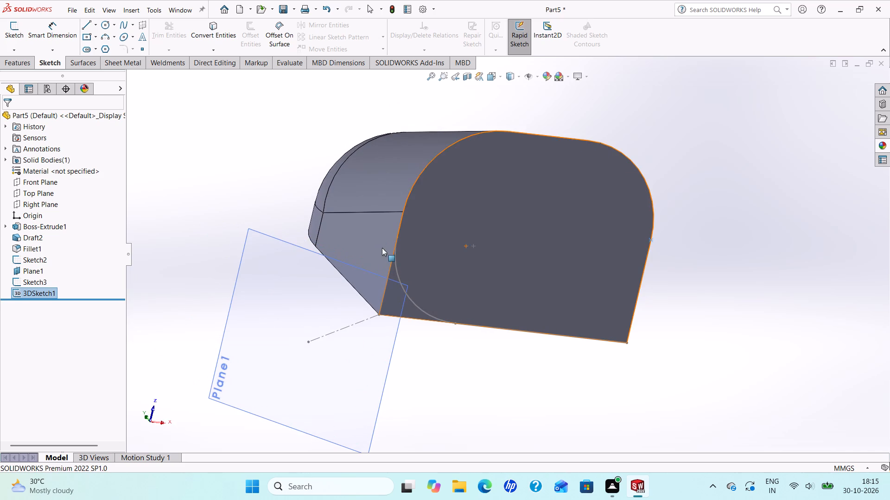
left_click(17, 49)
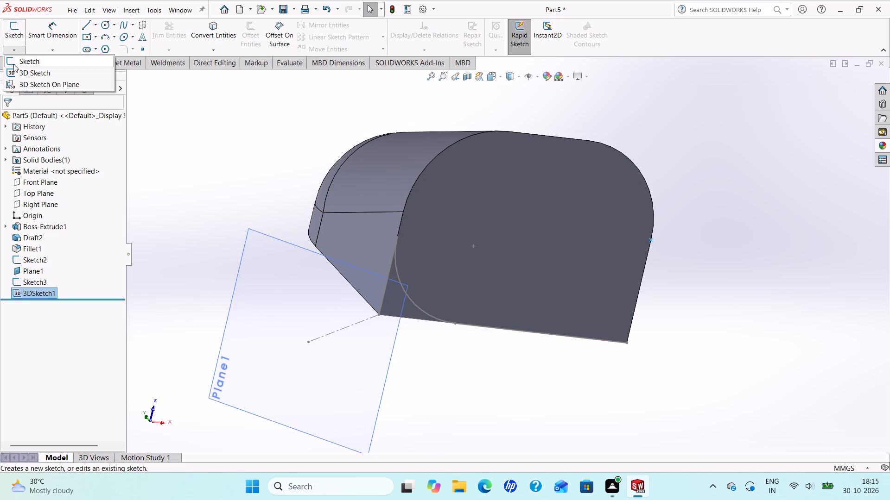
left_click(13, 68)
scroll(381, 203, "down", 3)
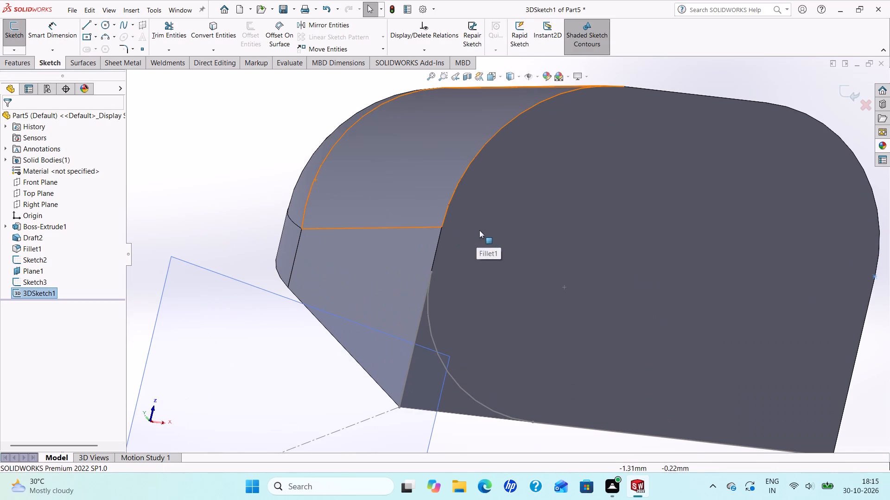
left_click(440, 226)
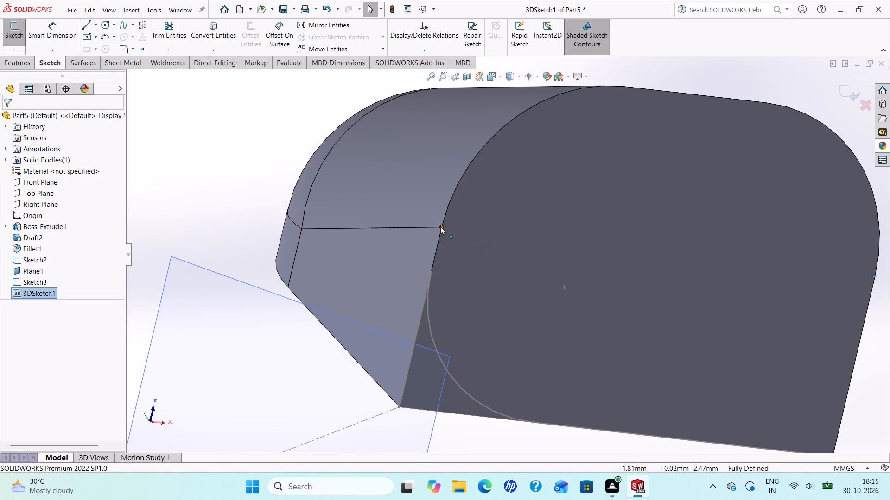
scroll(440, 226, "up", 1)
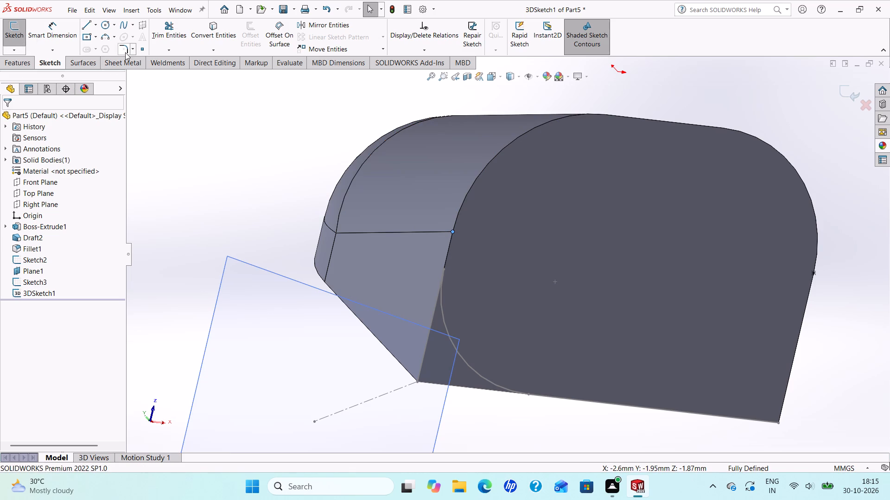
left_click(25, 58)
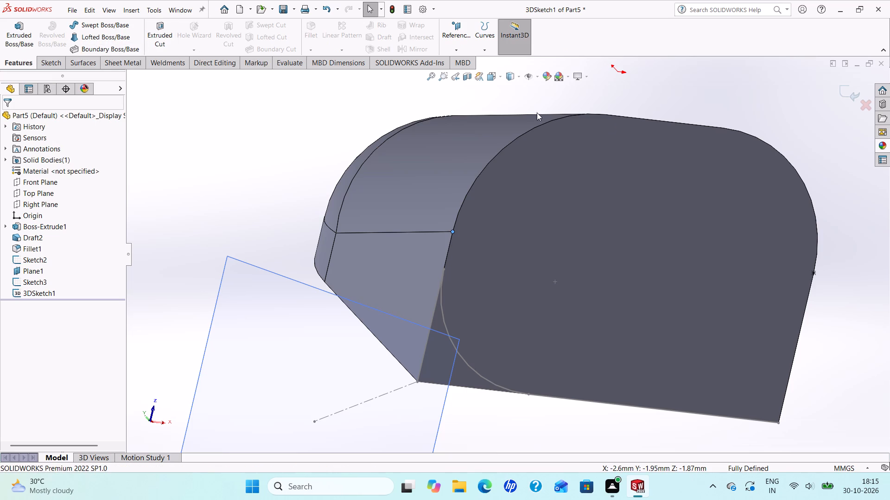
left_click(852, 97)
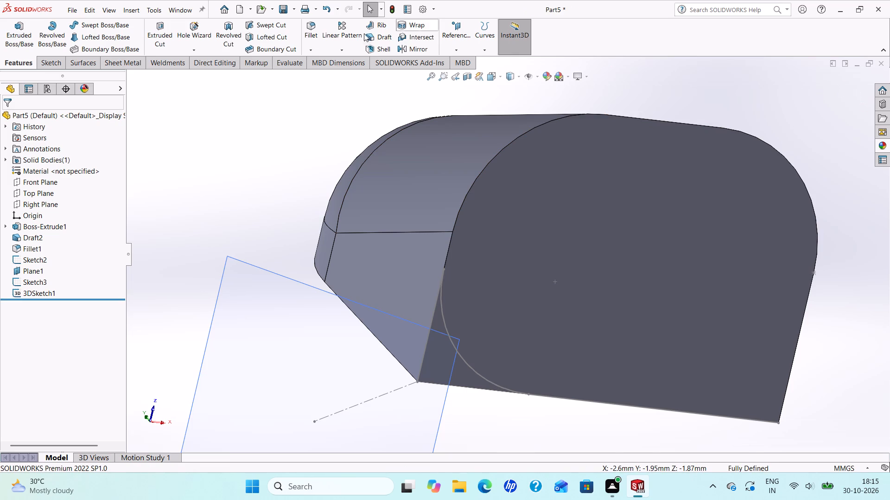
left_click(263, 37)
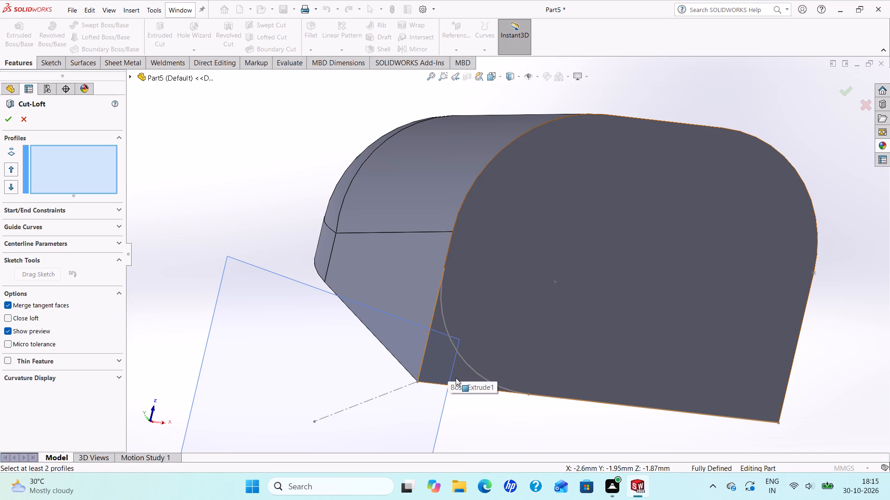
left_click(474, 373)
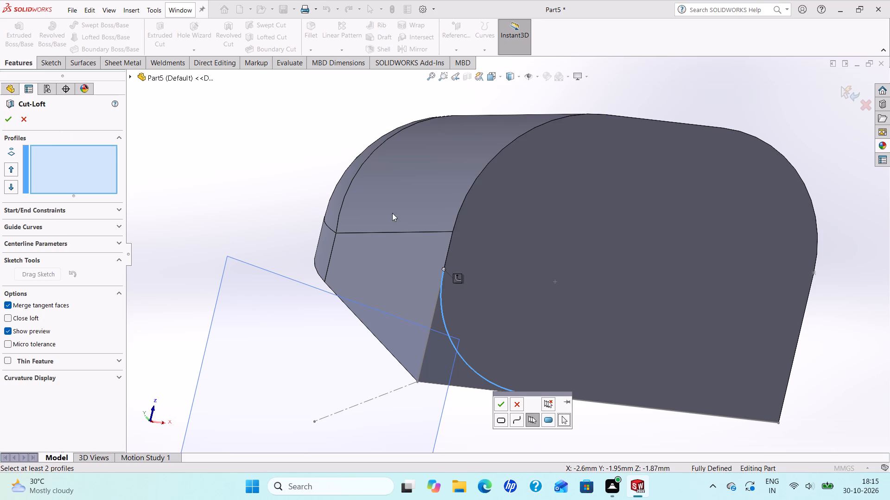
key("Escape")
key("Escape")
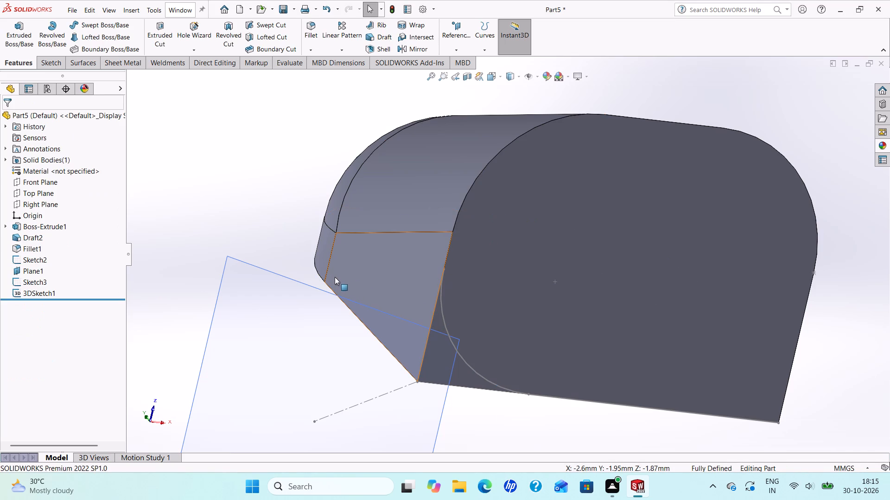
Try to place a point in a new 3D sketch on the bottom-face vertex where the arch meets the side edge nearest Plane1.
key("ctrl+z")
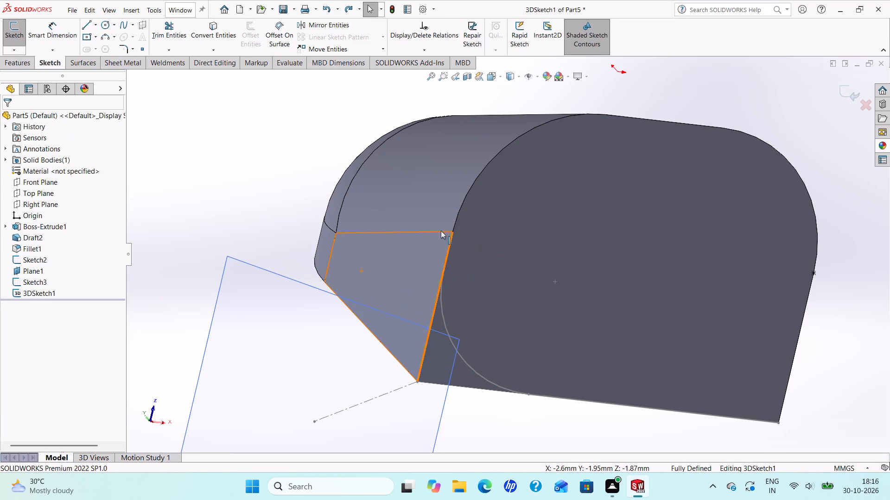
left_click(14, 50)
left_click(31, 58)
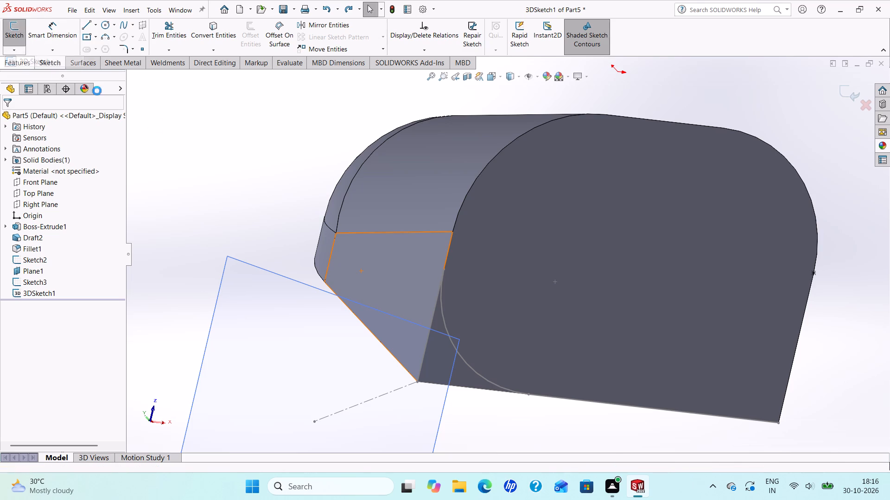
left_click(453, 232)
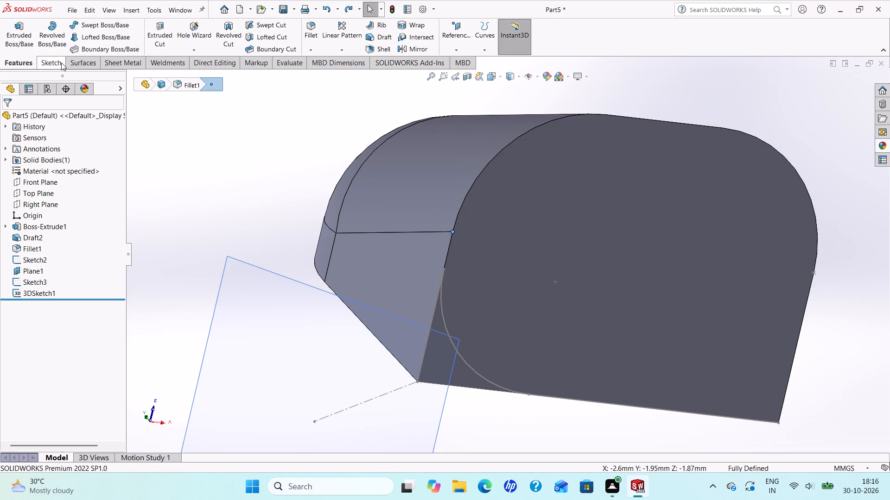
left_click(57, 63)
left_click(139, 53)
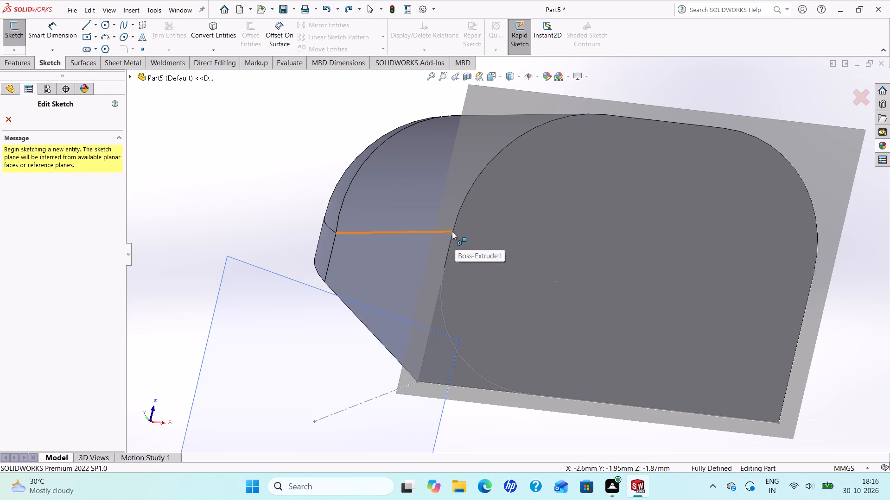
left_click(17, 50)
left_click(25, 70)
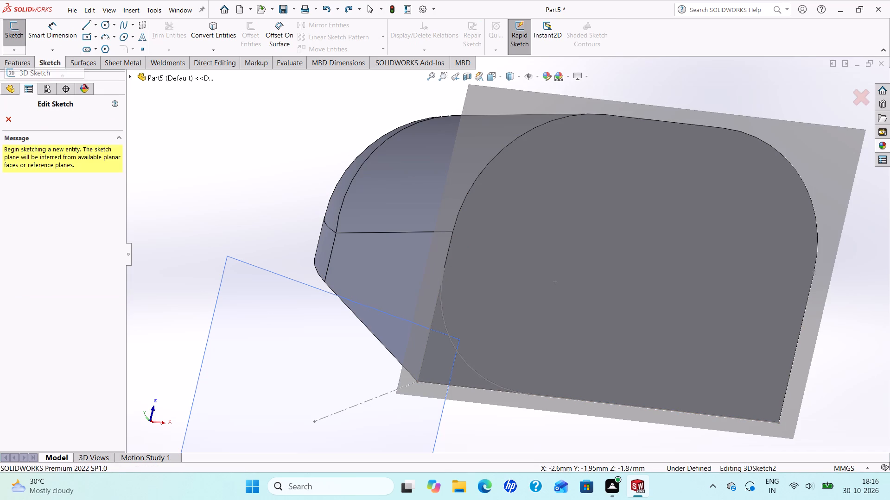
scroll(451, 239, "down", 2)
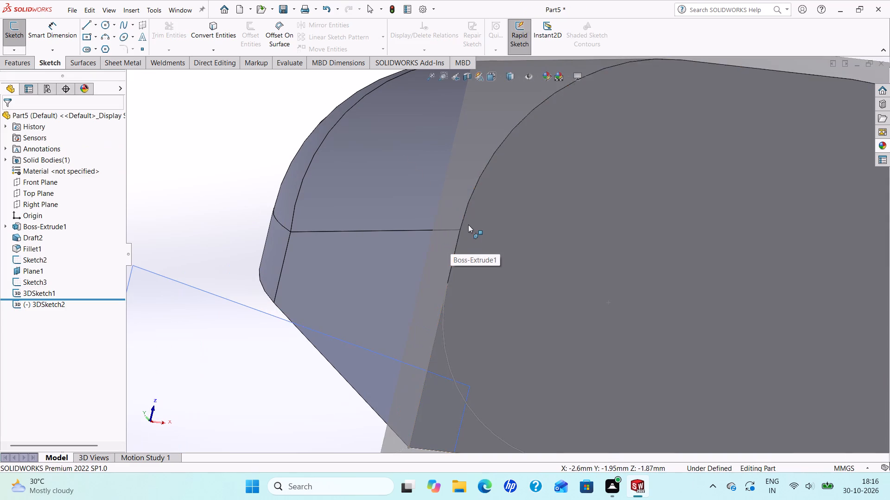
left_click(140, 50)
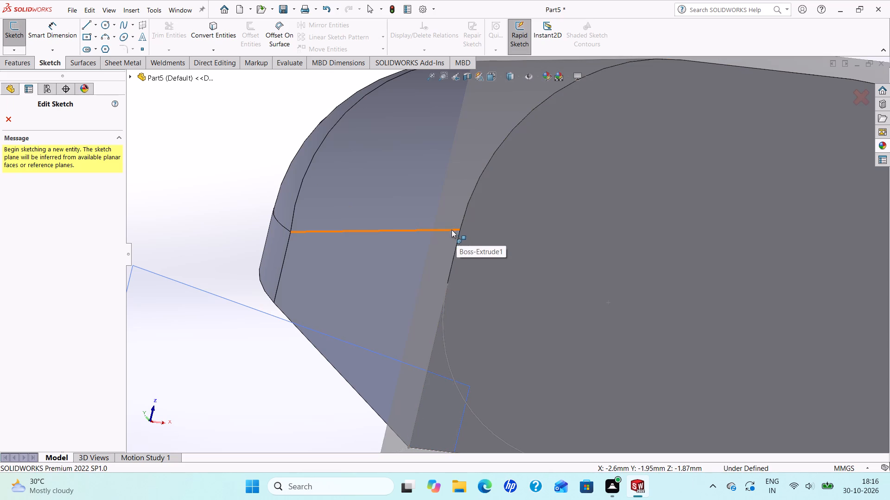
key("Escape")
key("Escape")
Undo the 3D sketch point on the bottom-face vertex farthest from Plane1, along with the 3D sketch that holds it.
scroll(447, 281, "up", 4)
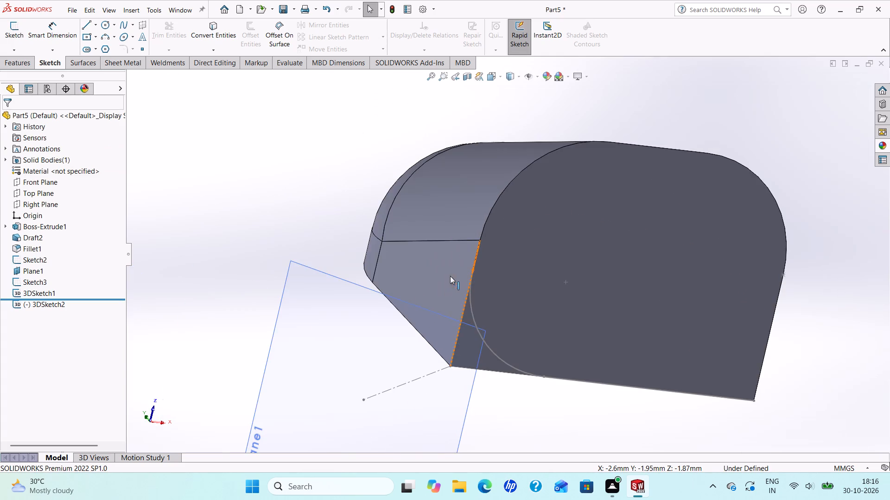
middle_click_drag(525, 263, 482, 255)
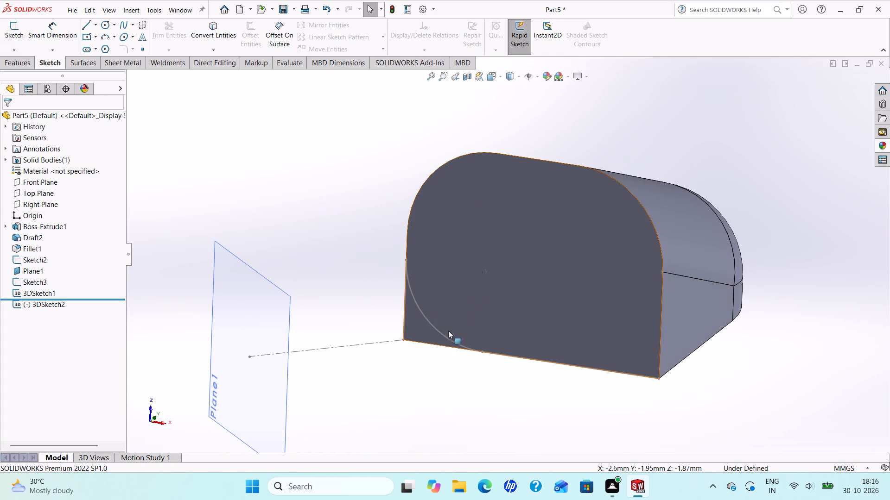
key("ctrl+z")
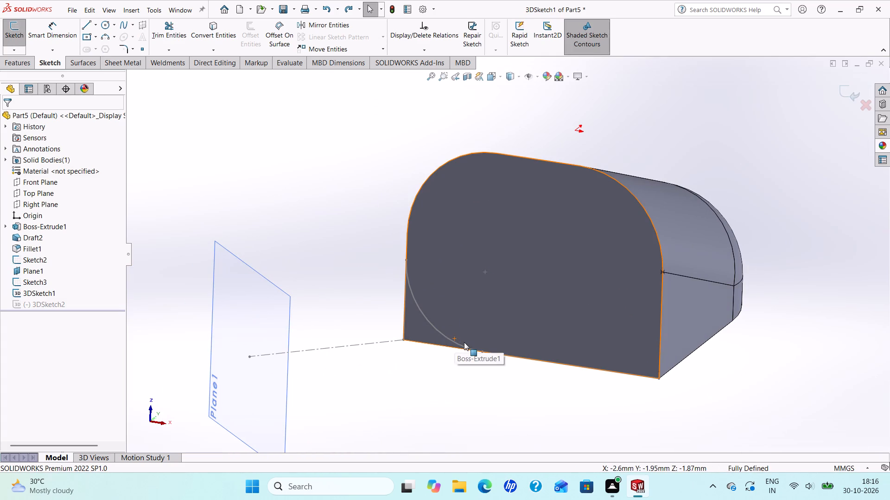
key("ctrl+z")
key("ctrl+z")
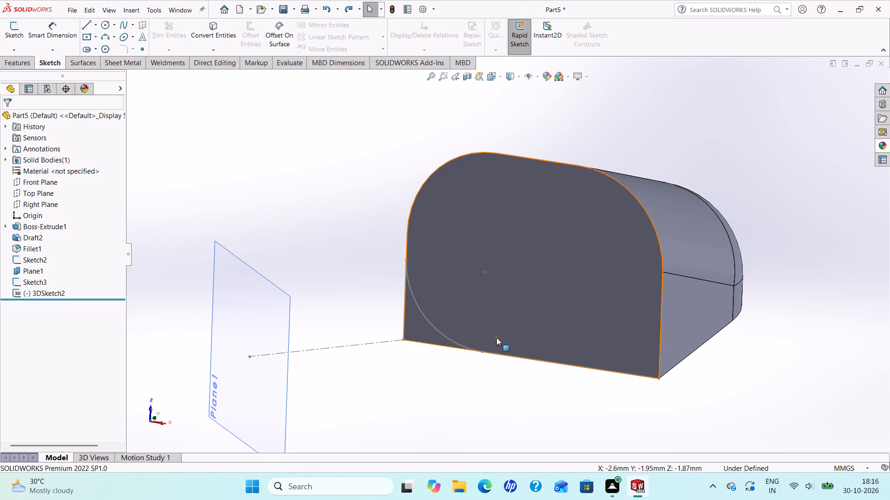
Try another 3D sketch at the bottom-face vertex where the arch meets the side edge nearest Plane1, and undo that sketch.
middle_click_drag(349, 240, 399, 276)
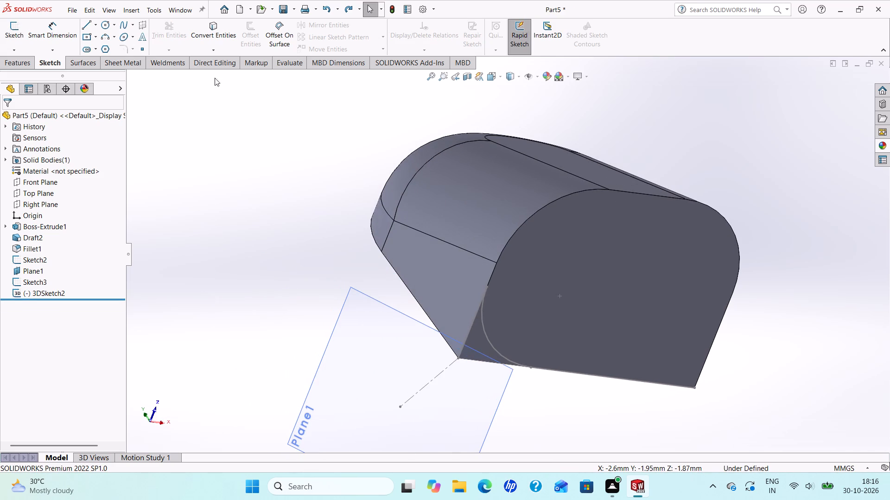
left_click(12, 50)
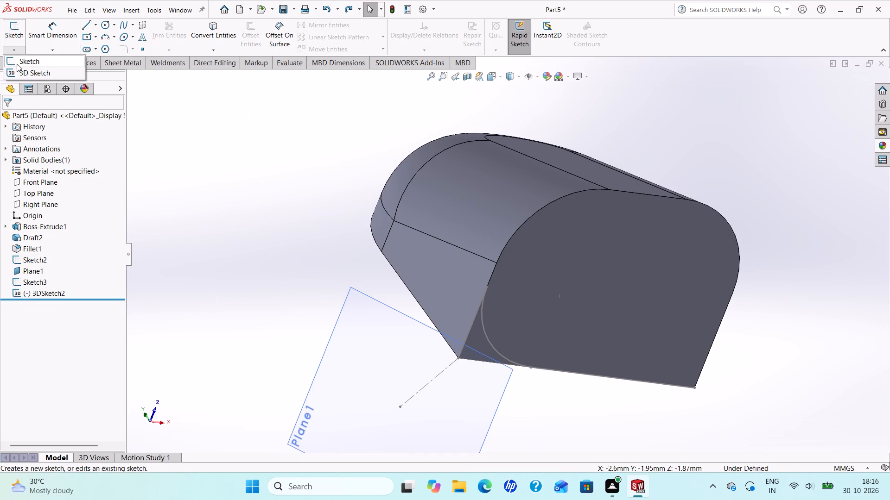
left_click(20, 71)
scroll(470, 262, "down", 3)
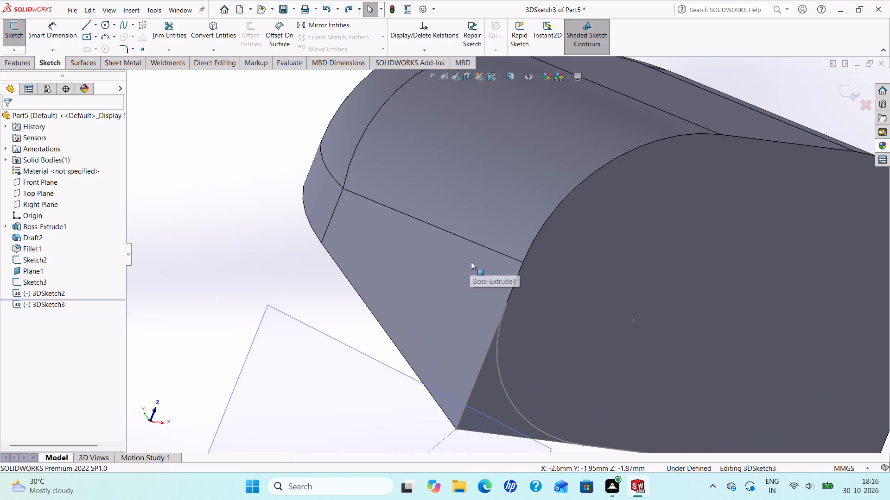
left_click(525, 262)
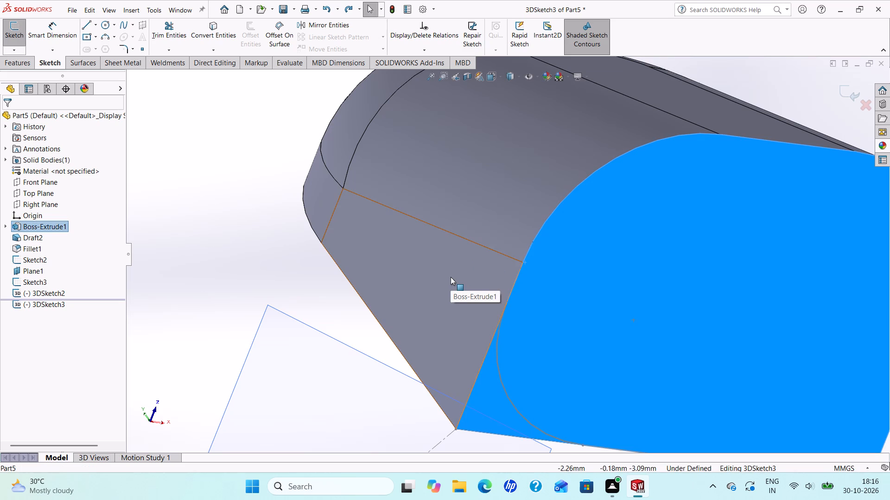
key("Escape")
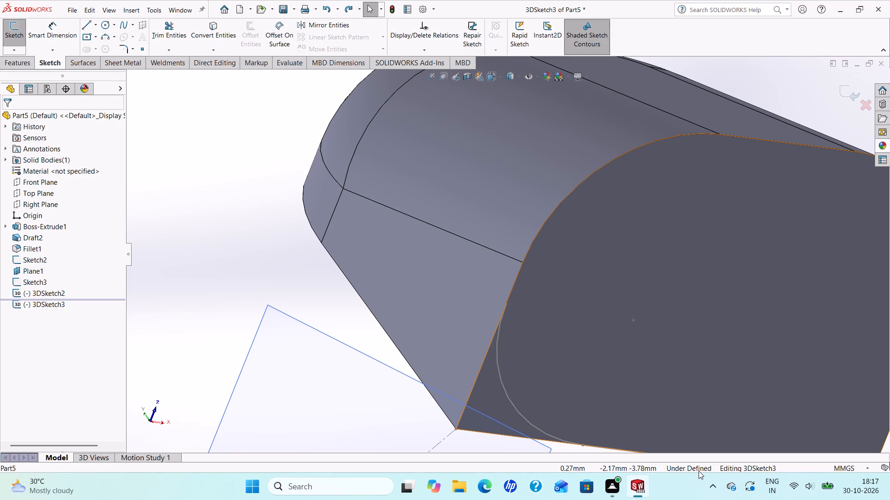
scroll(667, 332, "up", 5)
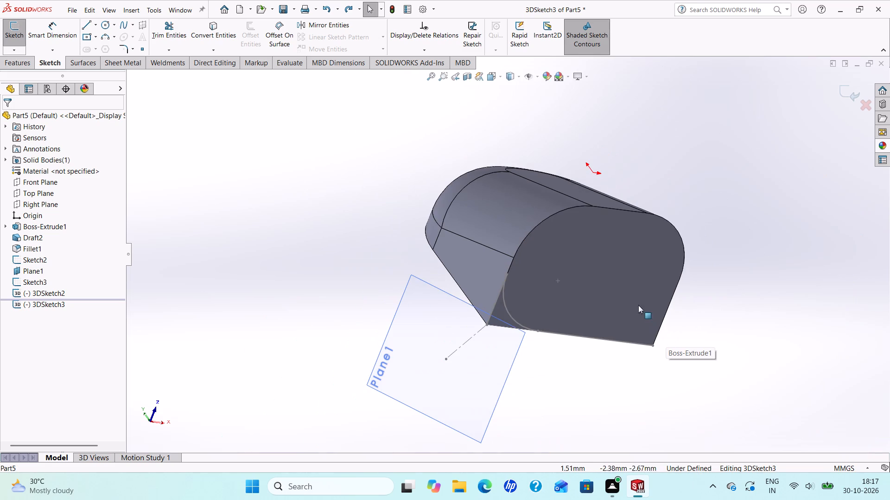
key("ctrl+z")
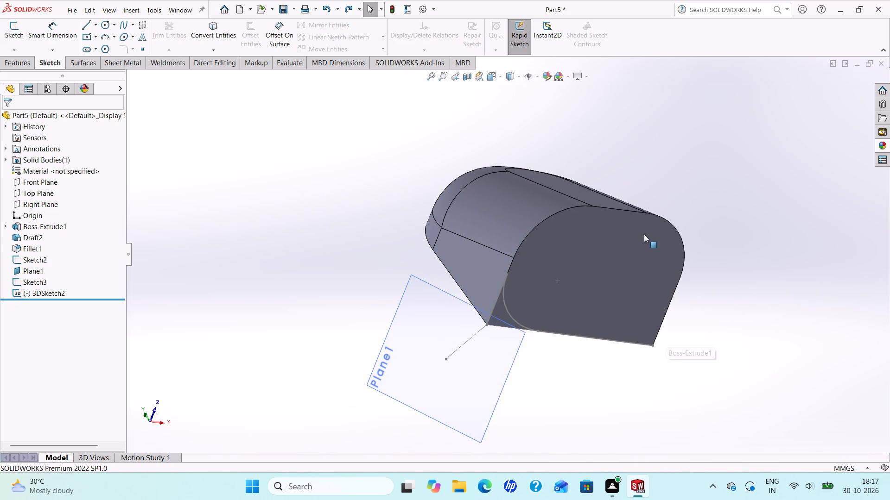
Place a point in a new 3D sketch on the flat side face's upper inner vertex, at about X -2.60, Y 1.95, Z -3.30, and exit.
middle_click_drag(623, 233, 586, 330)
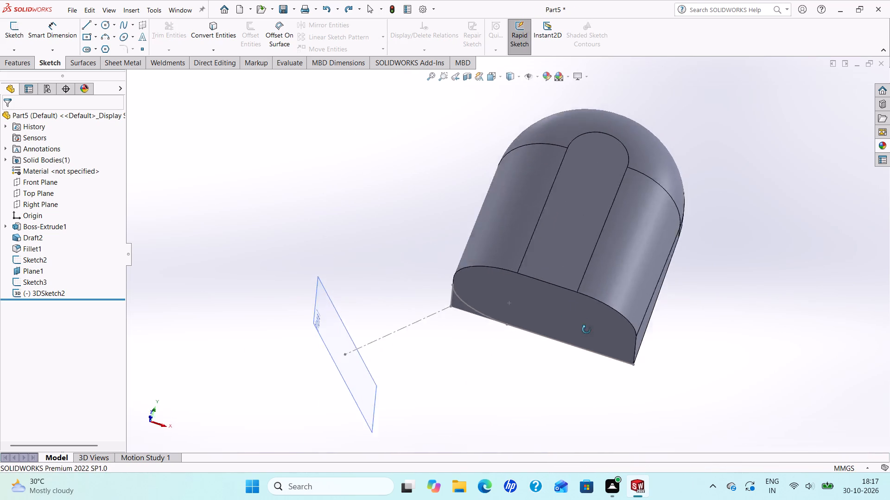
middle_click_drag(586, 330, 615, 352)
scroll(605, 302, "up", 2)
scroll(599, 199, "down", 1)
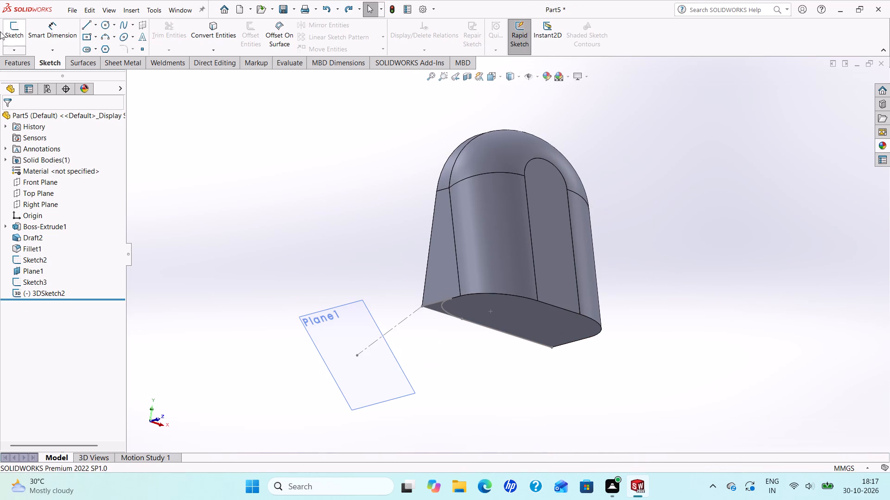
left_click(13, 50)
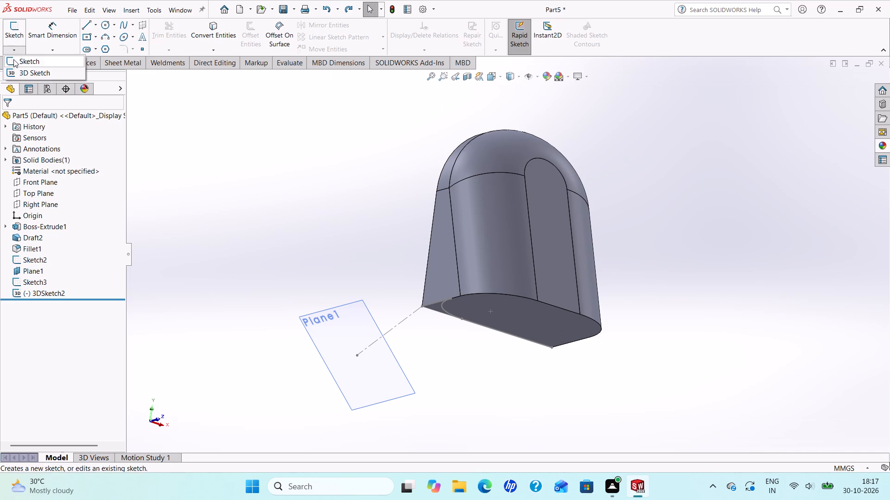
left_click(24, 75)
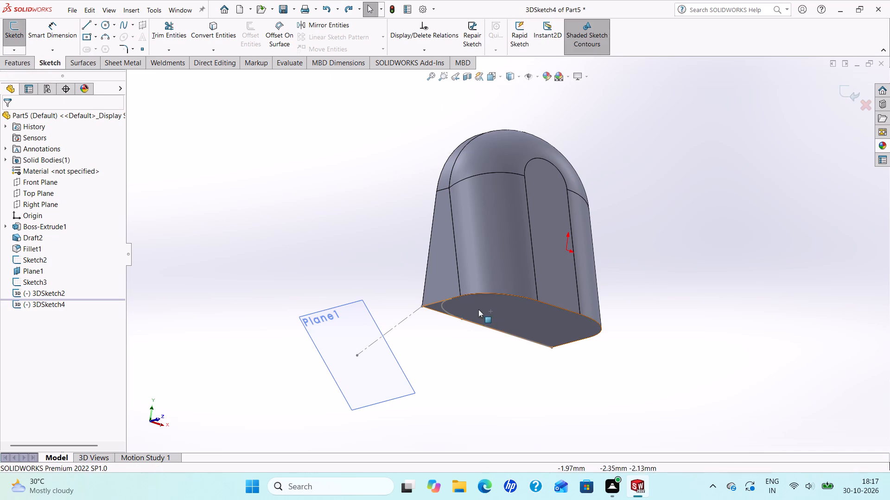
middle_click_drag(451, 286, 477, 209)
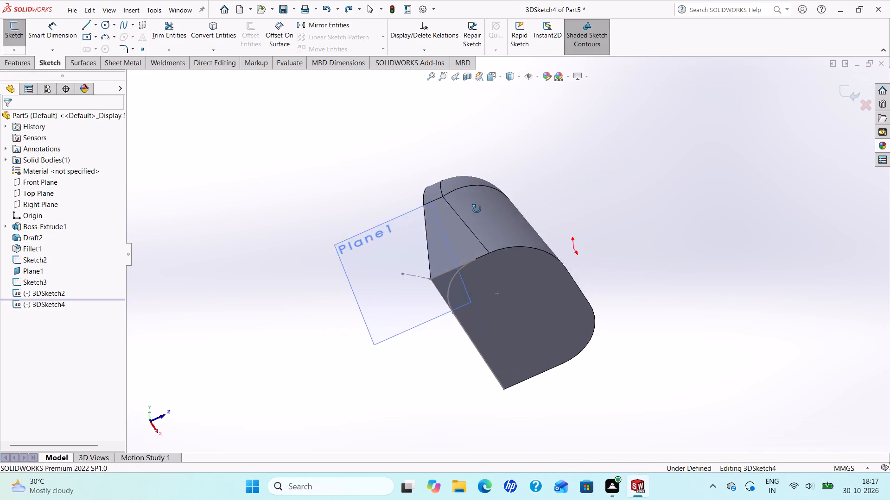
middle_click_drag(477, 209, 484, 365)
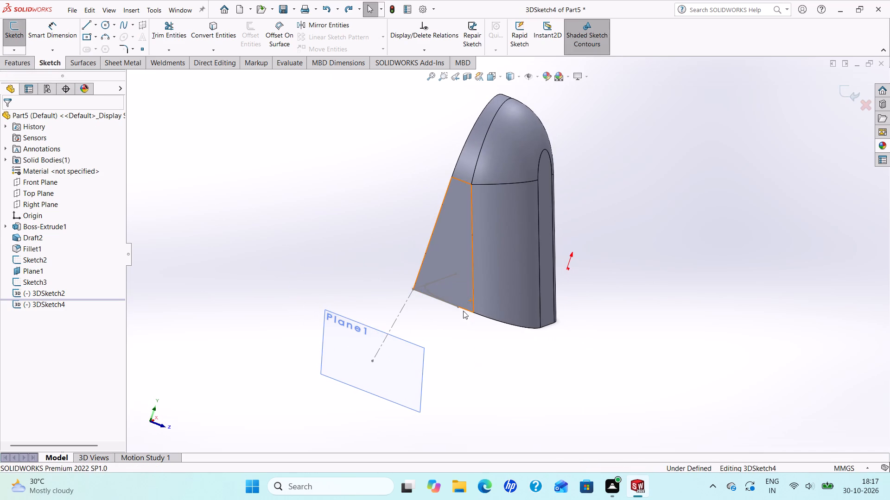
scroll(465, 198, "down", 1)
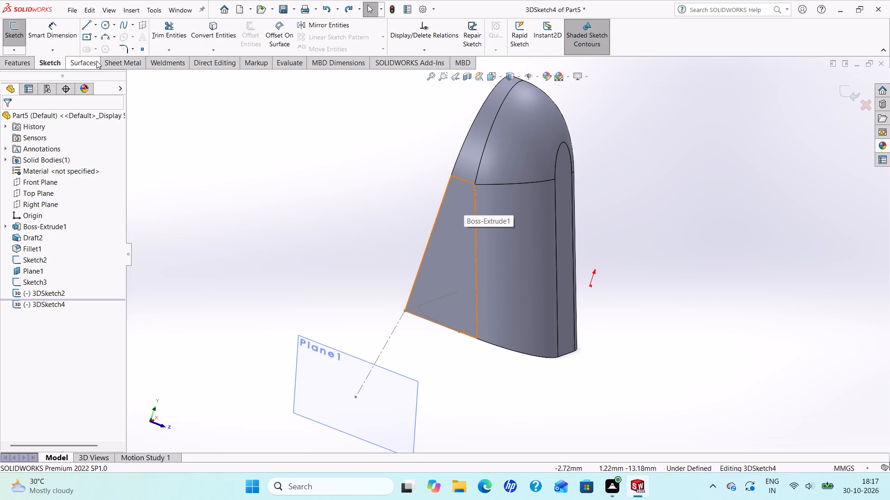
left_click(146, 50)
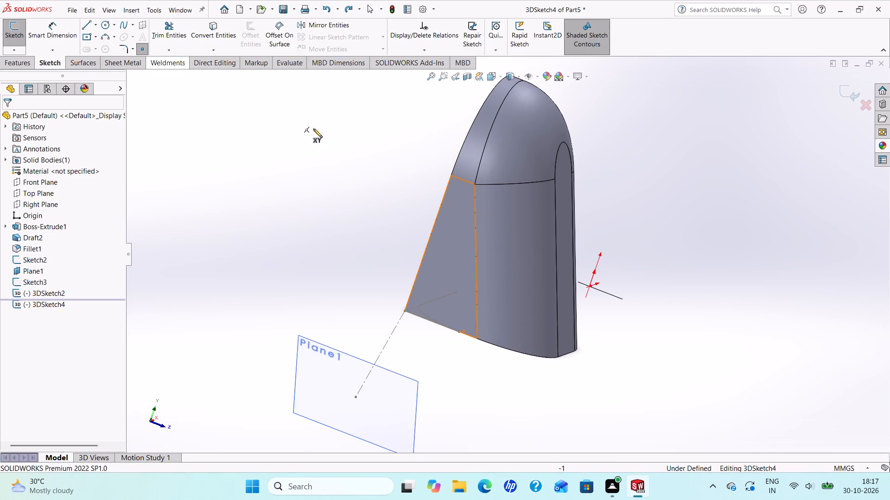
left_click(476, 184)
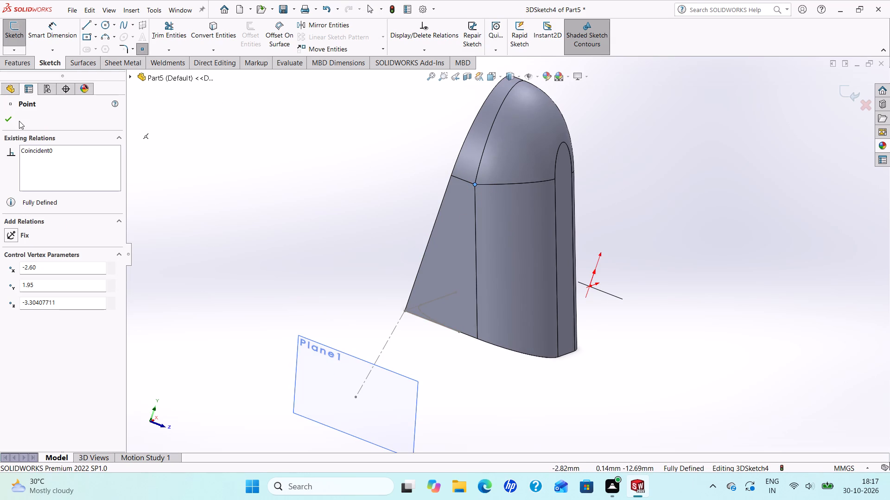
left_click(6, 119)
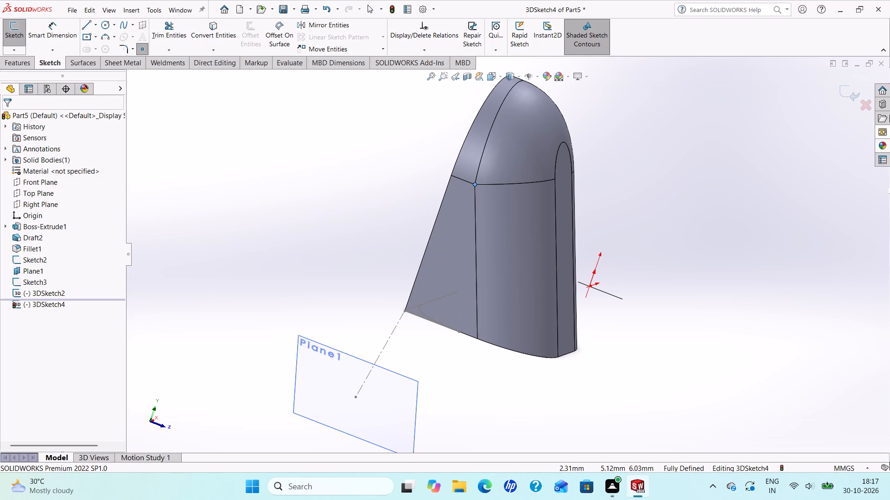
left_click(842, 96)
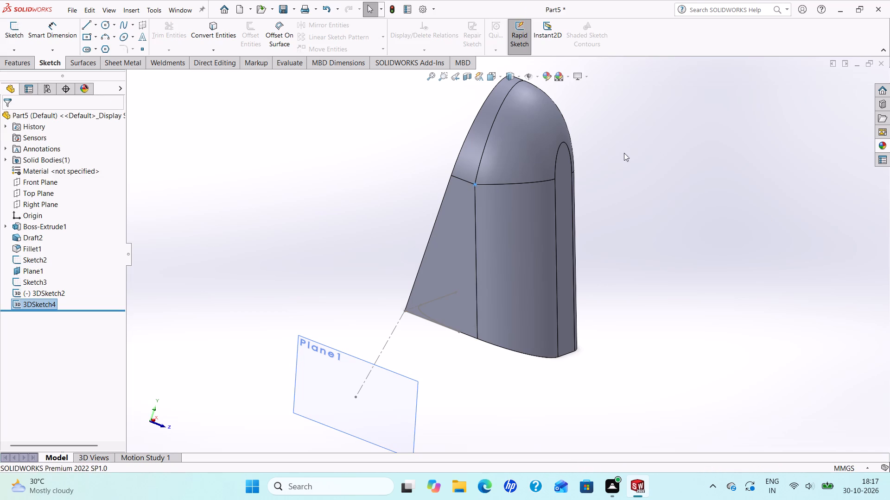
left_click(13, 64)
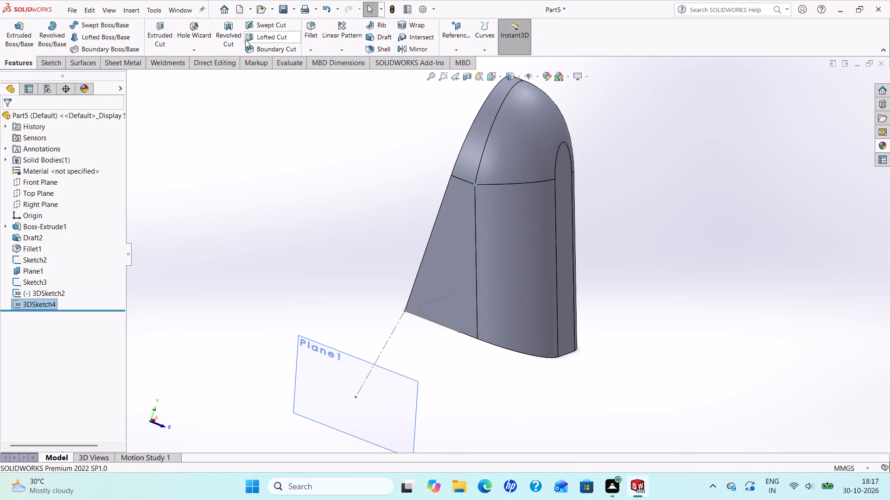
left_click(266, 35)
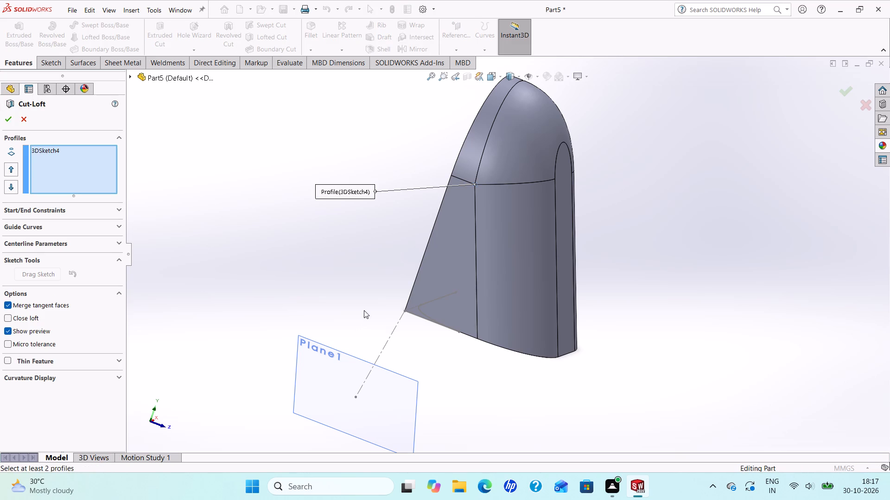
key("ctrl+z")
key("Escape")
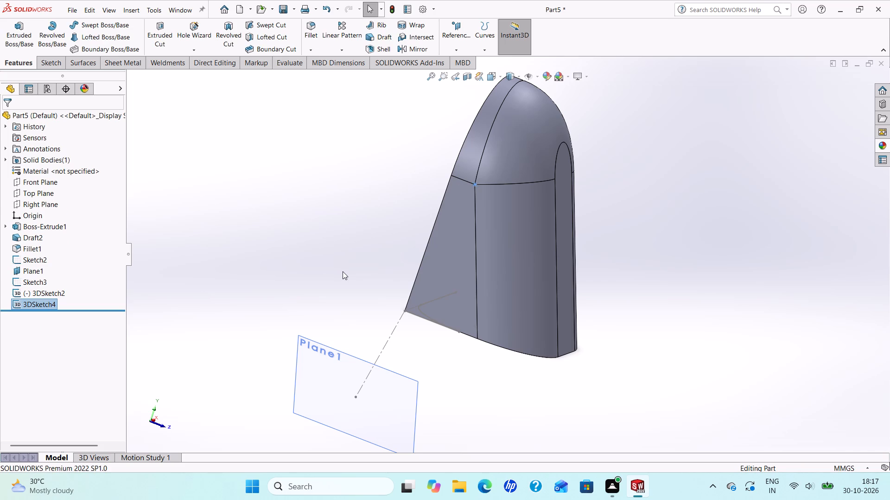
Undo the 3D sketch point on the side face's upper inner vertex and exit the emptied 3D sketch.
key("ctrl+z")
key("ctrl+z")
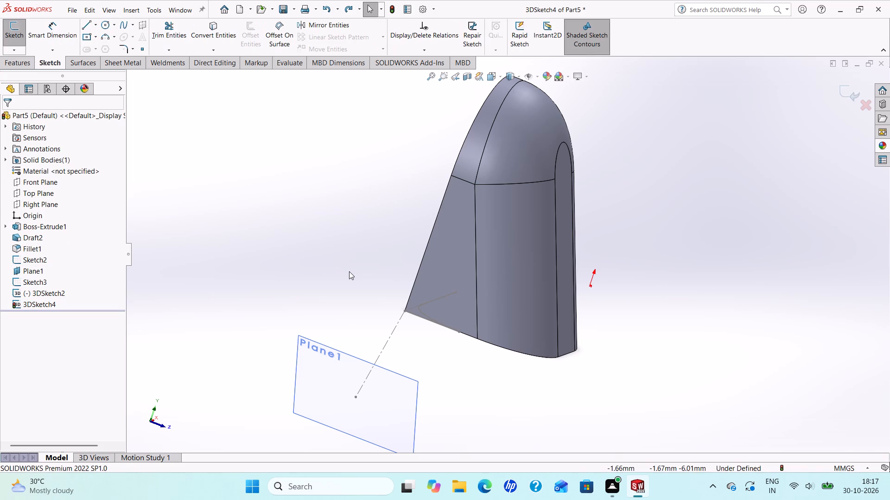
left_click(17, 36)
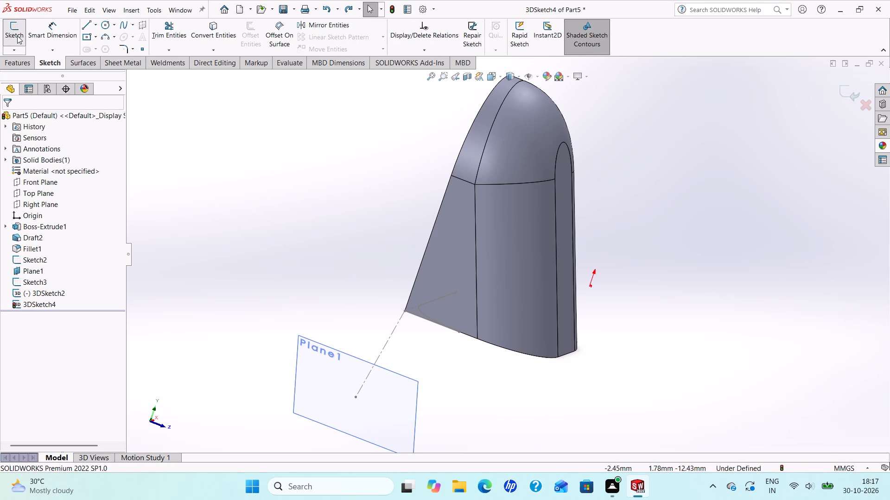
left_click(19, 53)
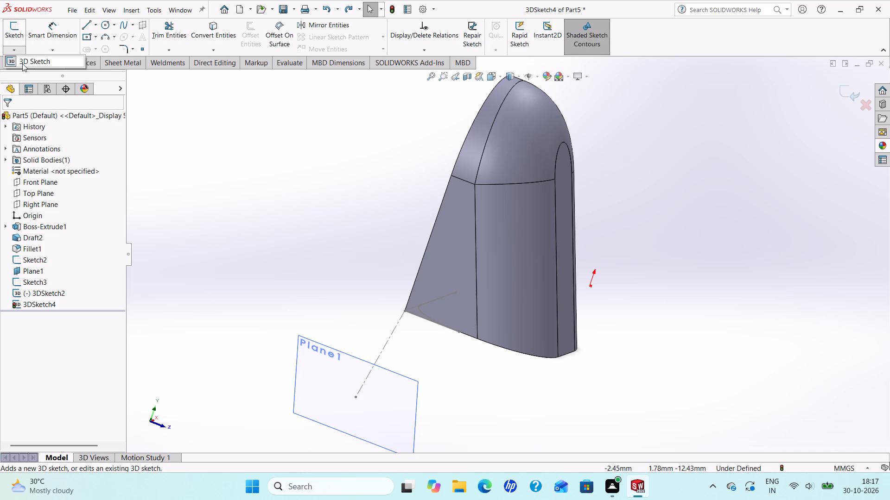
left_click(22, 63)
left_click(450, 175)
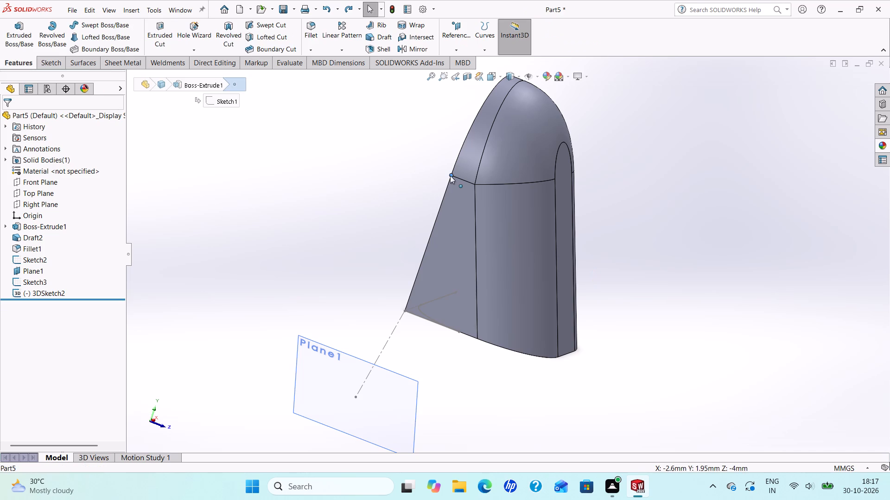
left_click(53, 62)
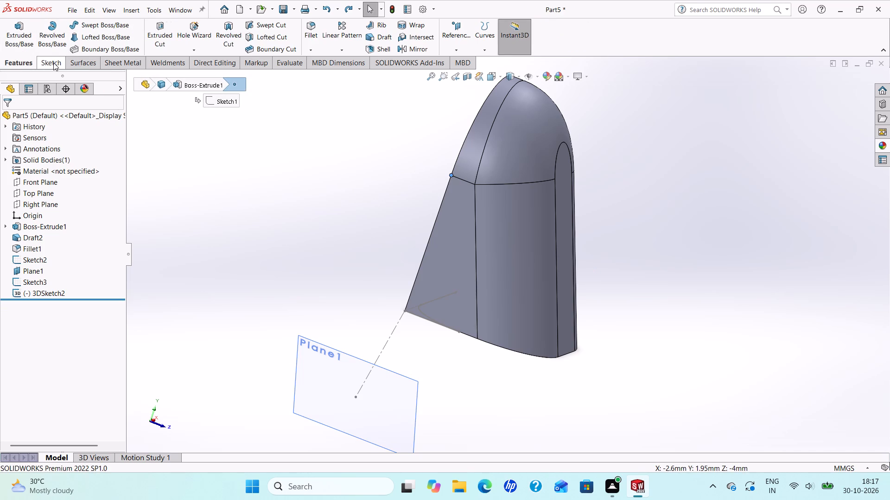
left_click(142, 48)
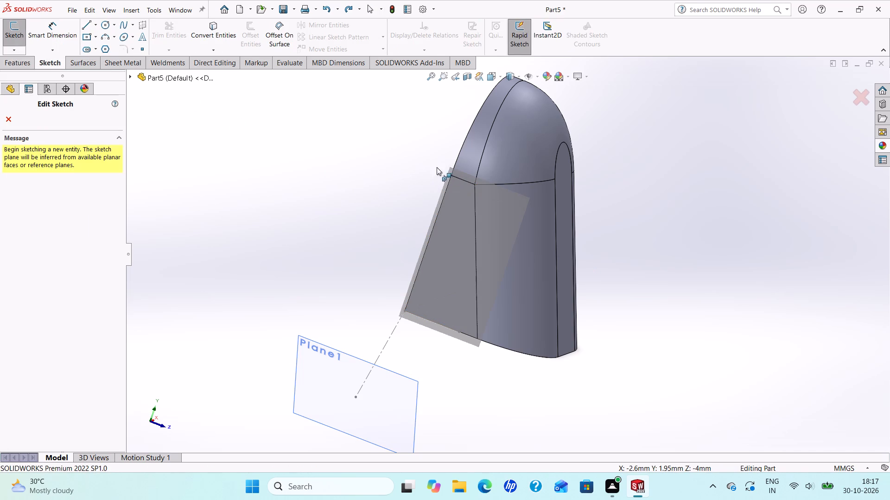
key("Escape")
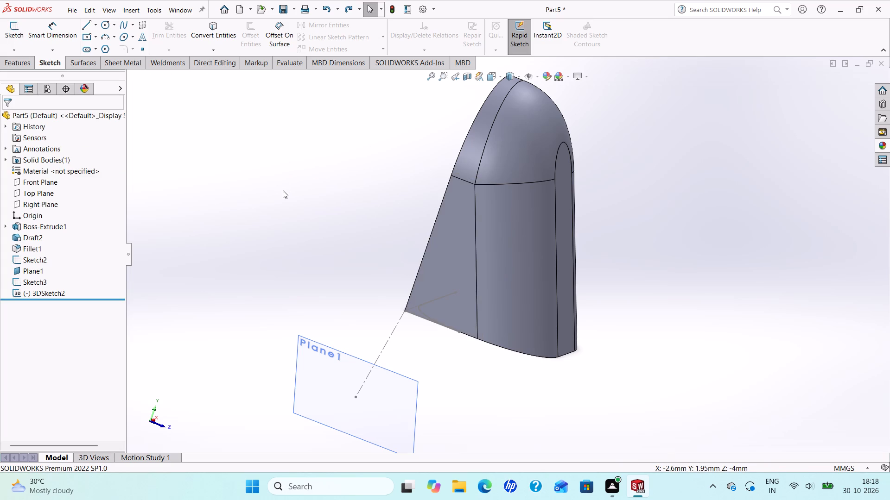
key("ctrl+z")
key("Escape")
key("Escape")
Place a point in a new 3D sketch on the side face's upper outer vertex, at X -2.60, Y 1.95, Z -4.00, and exit.
scroll(392, 214, "down", 1)
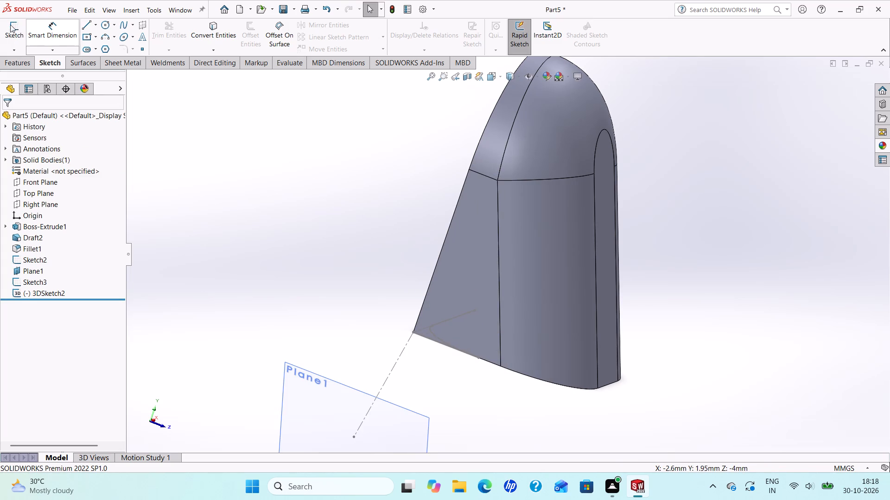
left_click(13, 53)
left_click(35, 69)
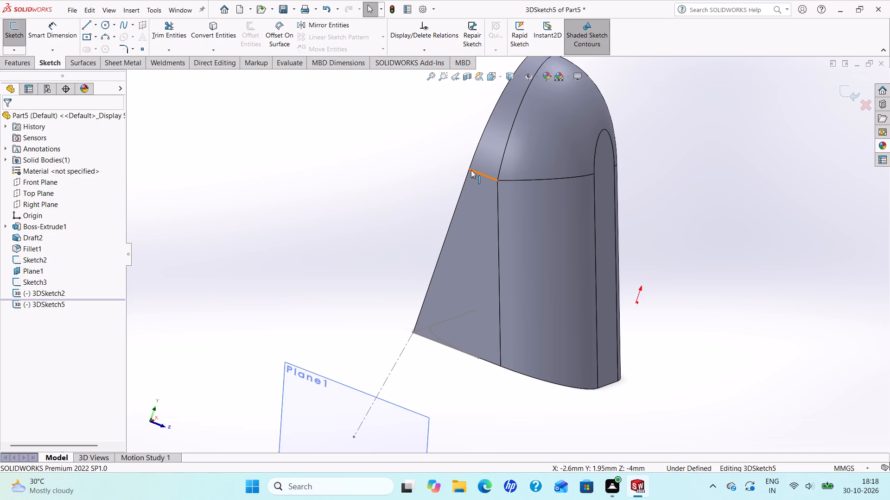
left_click(144, 50)
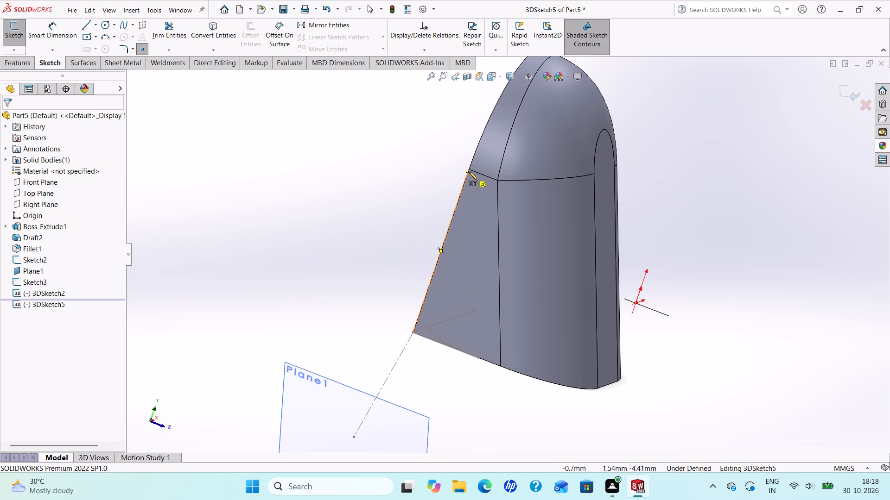
left_click(470, 169)
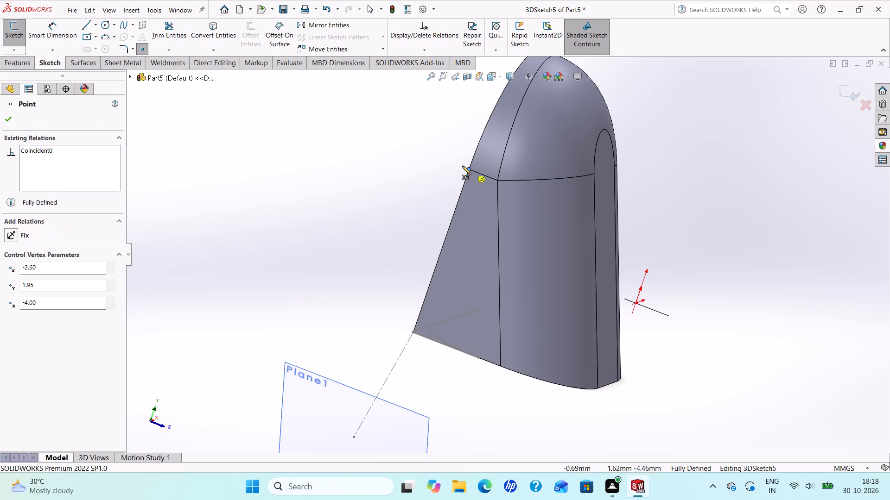
left_click(14, 122)
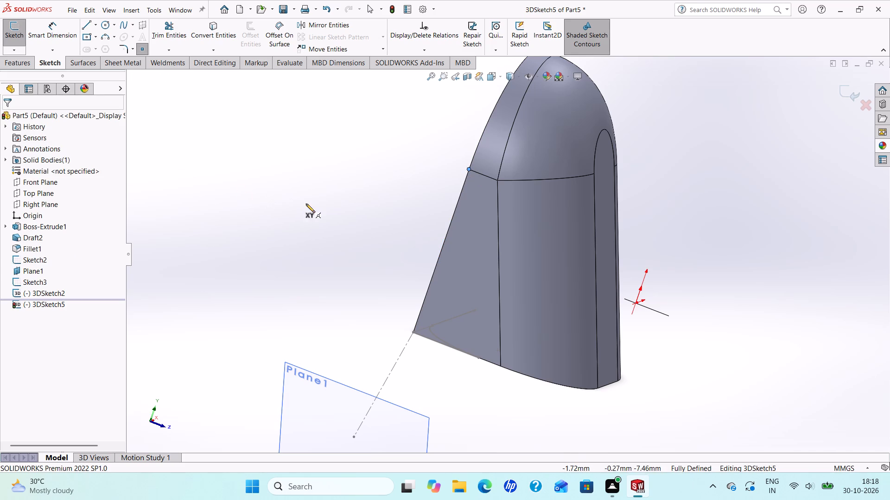
left_click(846, 94)
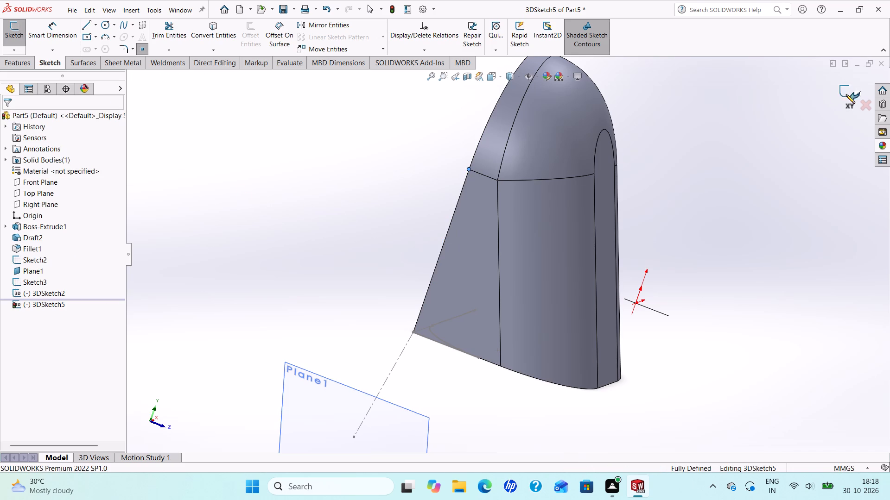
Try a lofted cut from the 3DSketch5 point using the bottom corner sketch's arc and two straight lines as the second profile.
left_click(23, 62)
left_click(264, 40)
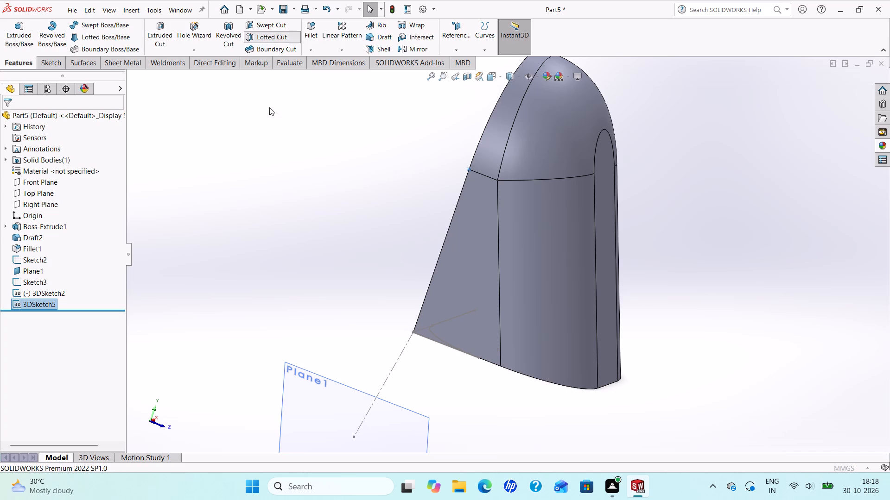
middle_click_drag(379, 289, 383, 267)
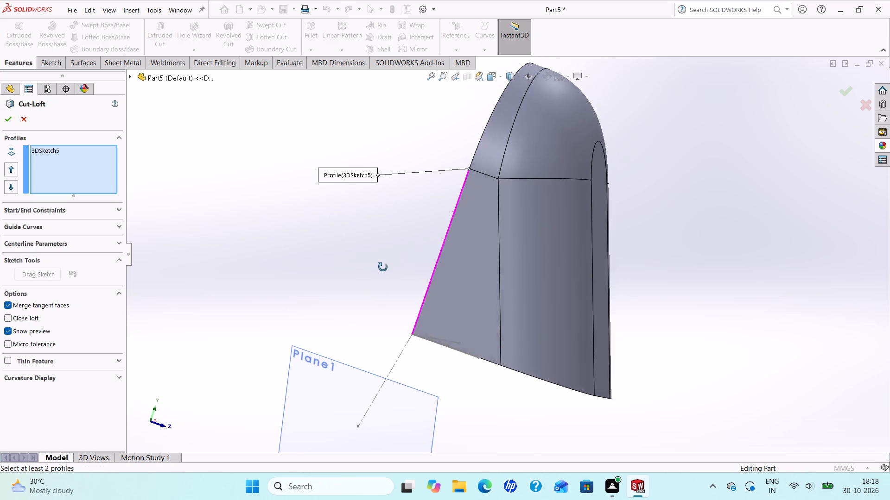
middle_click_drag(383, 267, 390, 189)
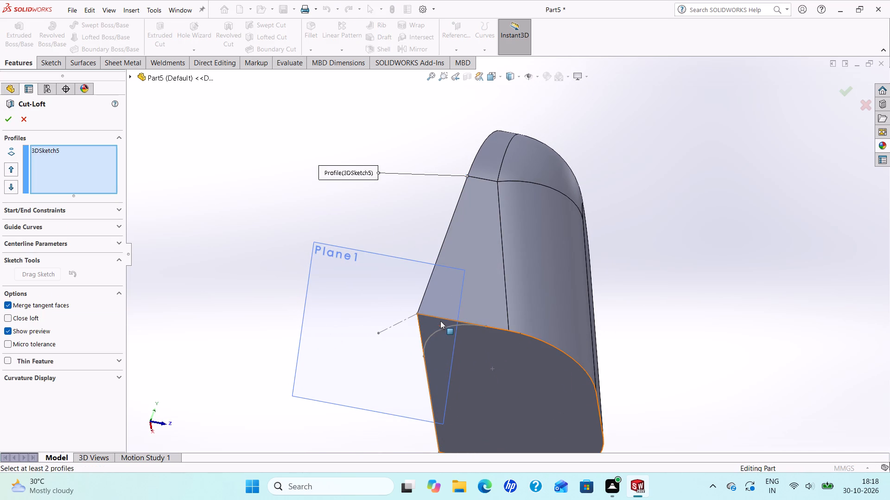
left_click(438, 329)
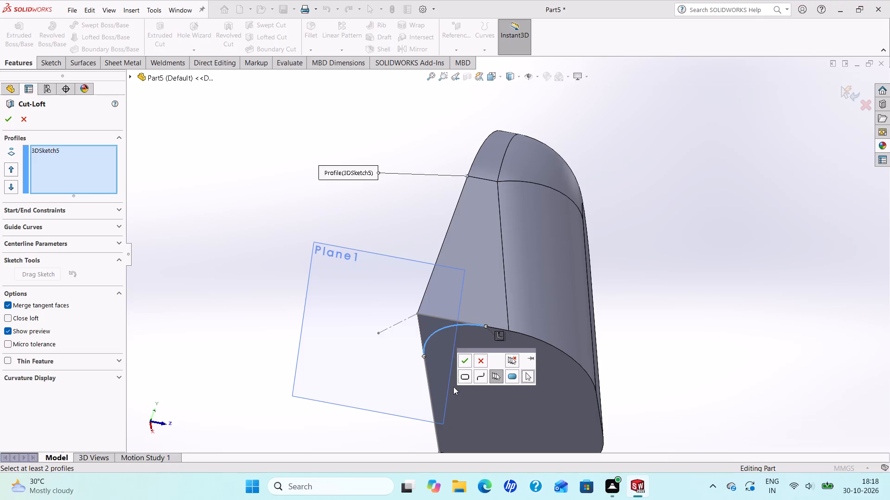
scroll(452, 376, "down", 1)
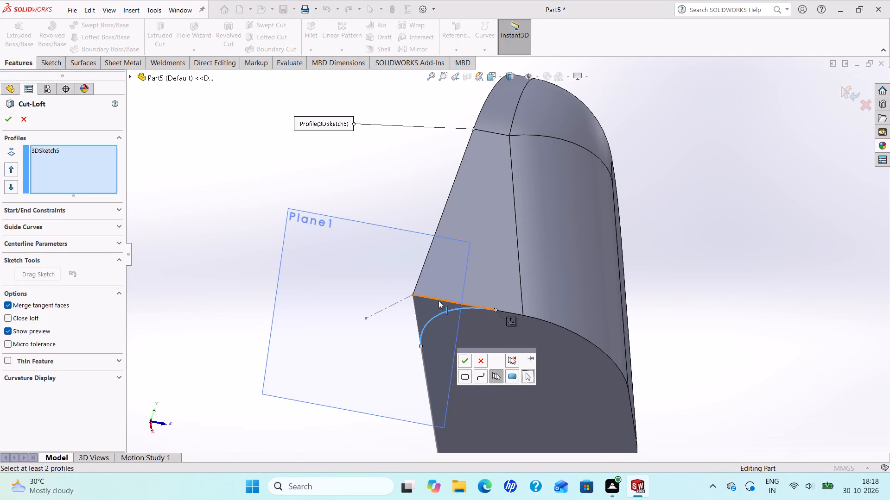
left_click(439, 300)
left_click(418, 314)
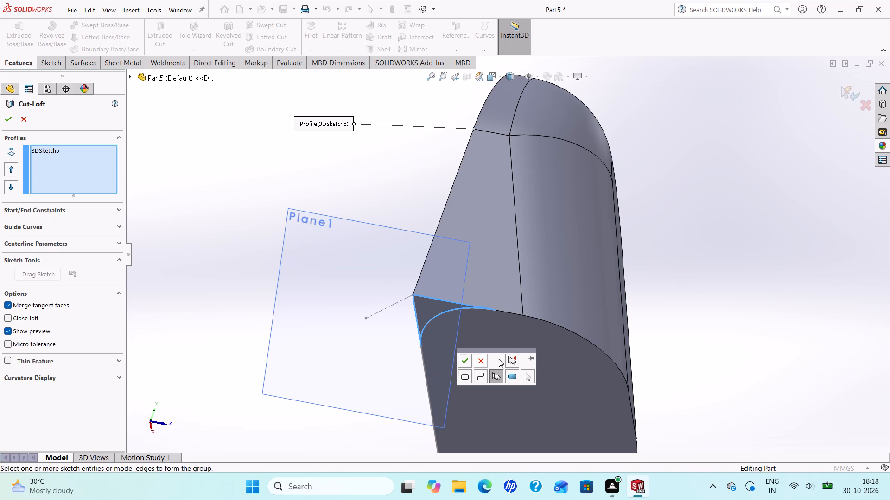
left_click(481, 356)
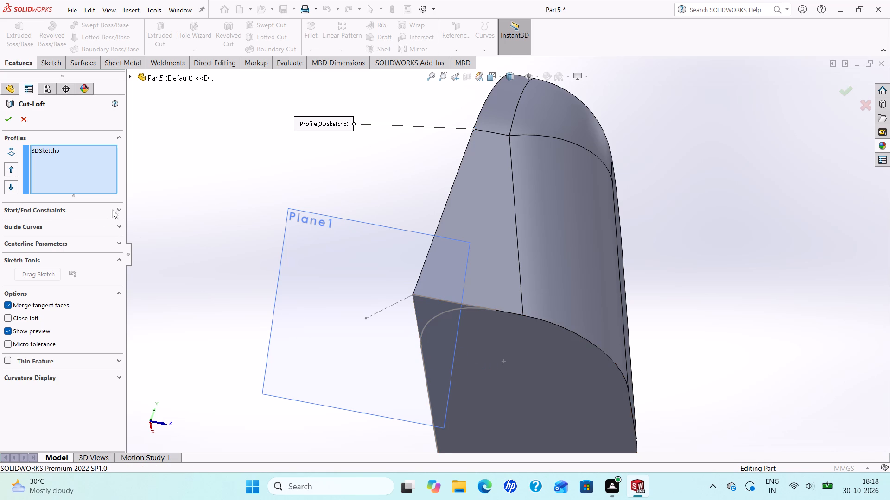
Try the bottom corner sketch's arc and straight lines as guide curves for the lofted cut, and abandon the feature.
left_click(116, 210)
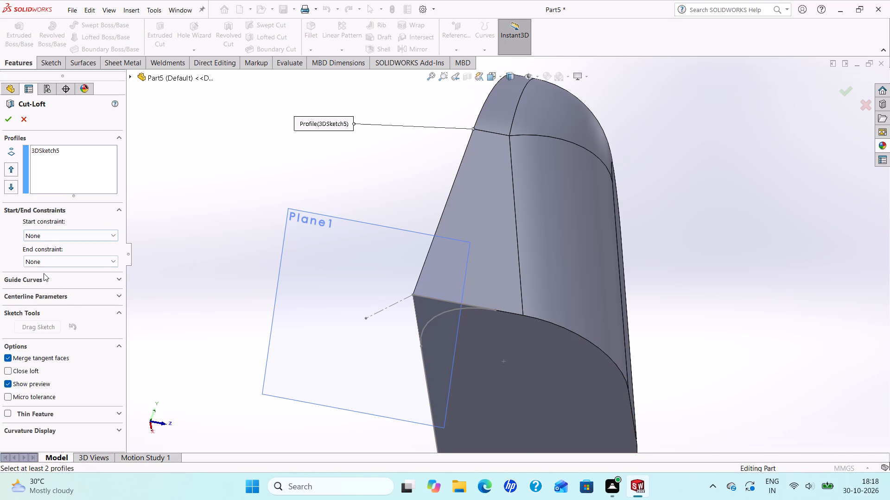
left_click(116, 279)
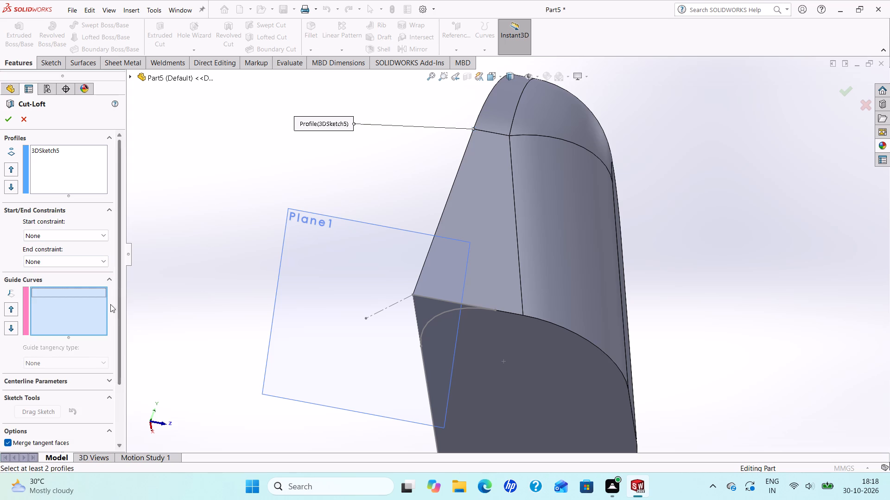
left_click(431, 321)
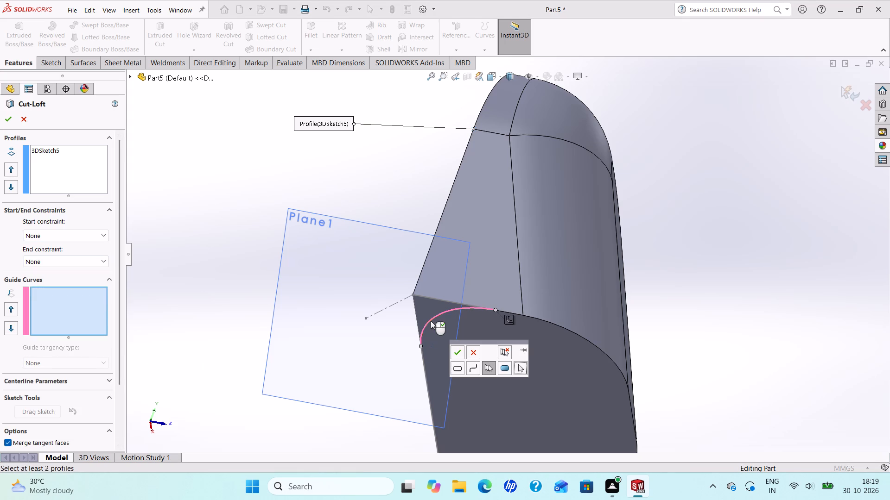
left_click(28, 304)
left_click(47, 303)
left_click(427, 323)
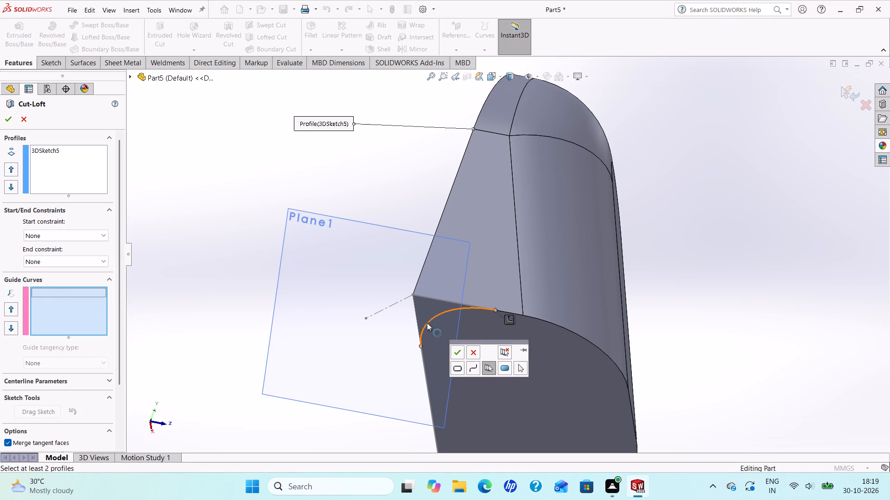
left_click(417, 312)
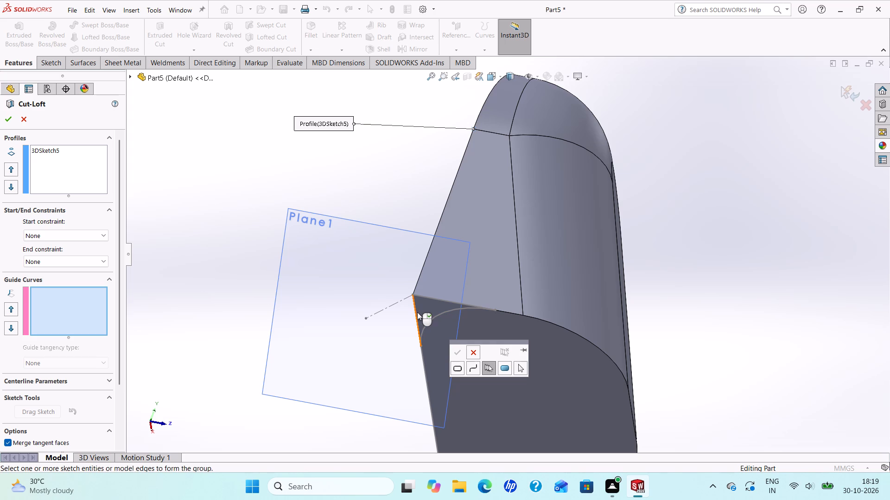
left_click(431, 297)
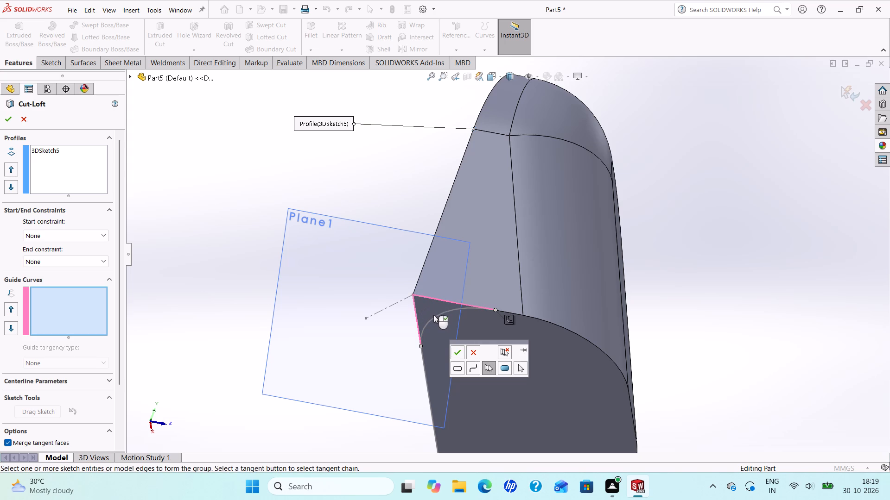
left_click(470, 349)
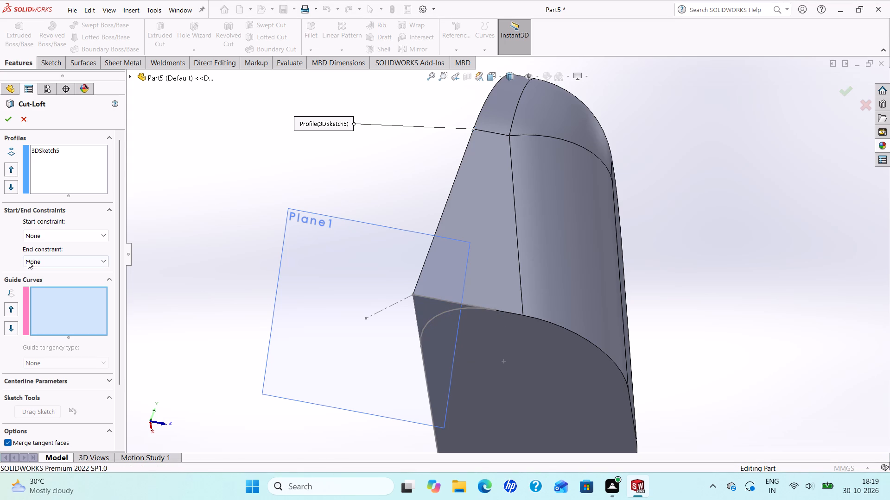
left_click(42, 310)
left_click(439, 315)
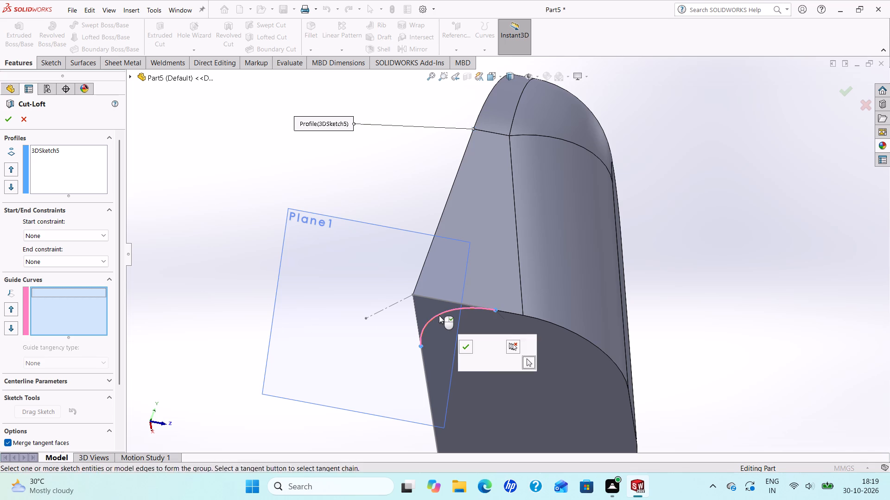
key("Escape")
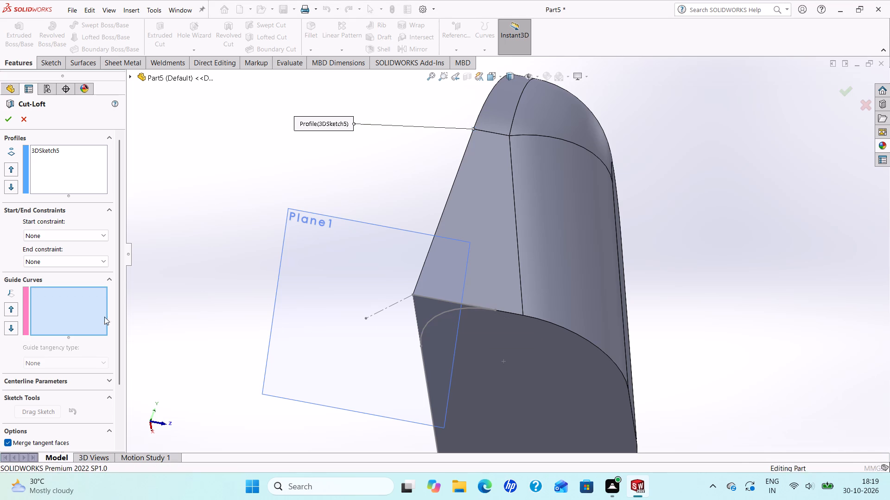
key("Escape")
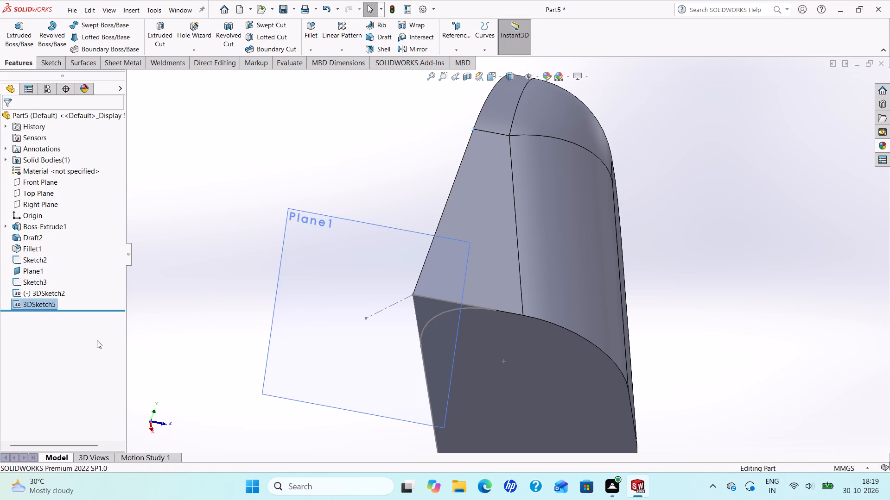
Delete the unused 3DSketch2 from the part.
right_click(45, 294)
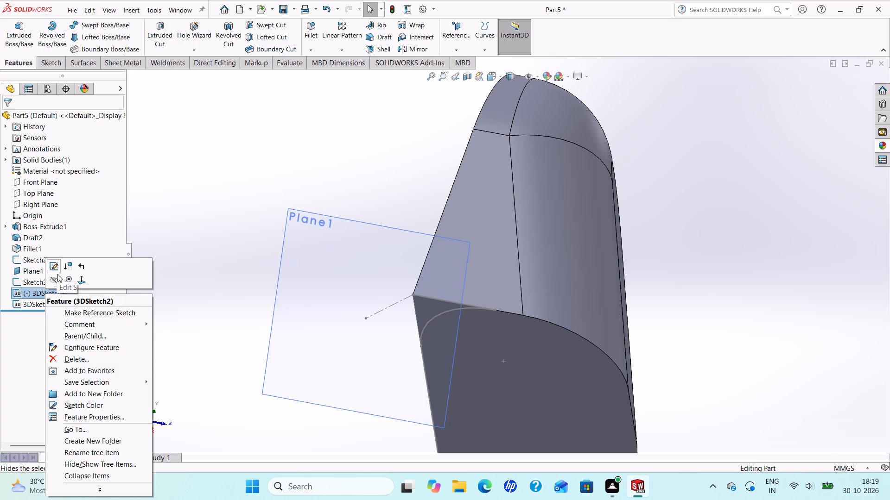
left_click(58, 360)
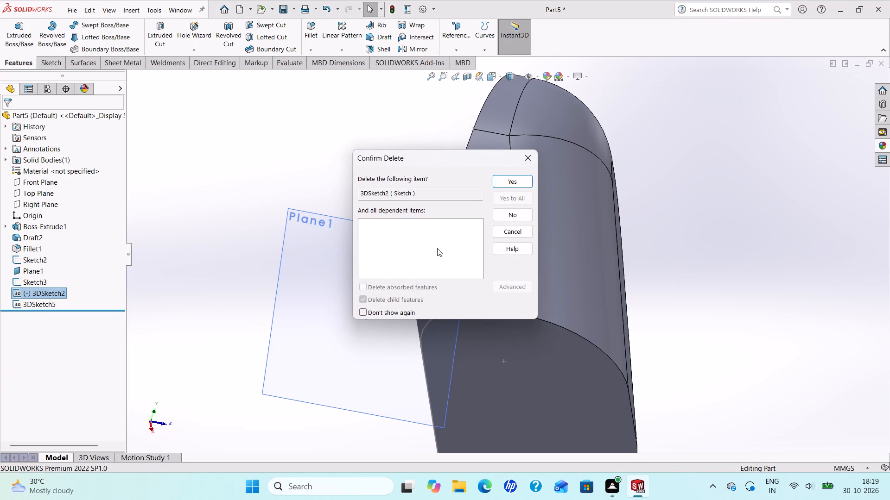
left_click(501, 183)
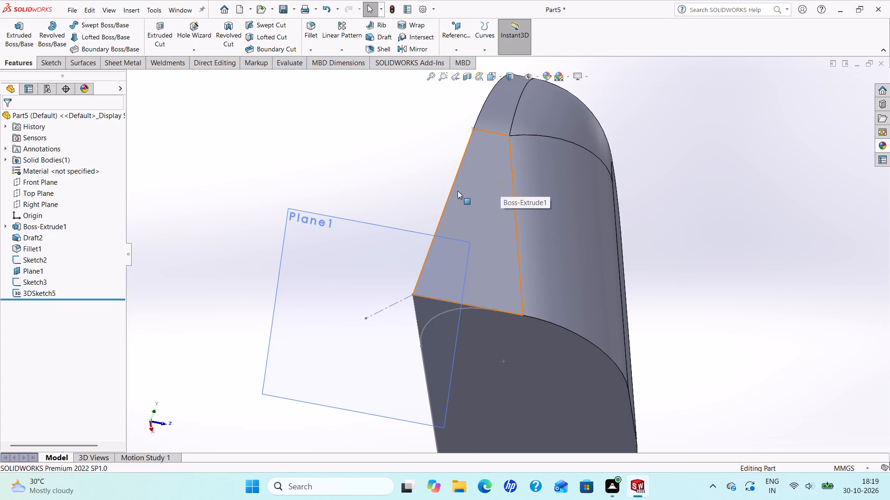
Start a new lofted cut with the 3D sketch point on the side face's upper outer vertex as its first profile.
scroll(448, 192, "up", 1)
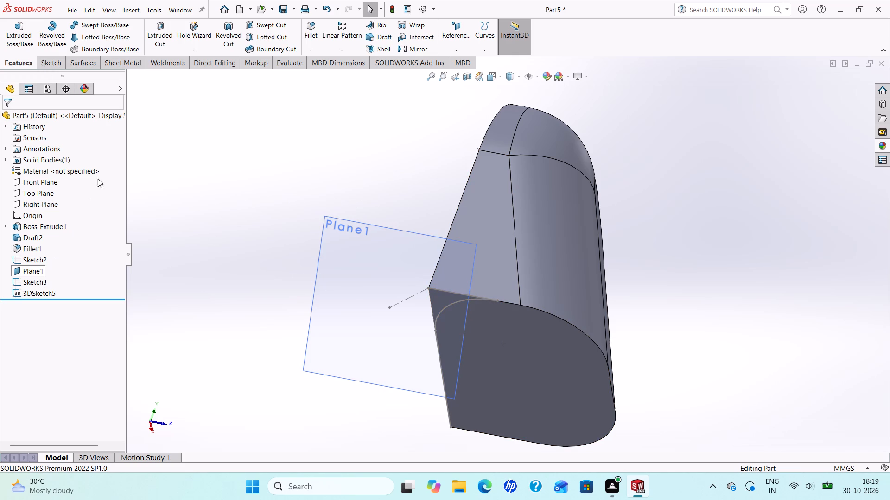
left_click(269, 36)
left_click(479, 150)
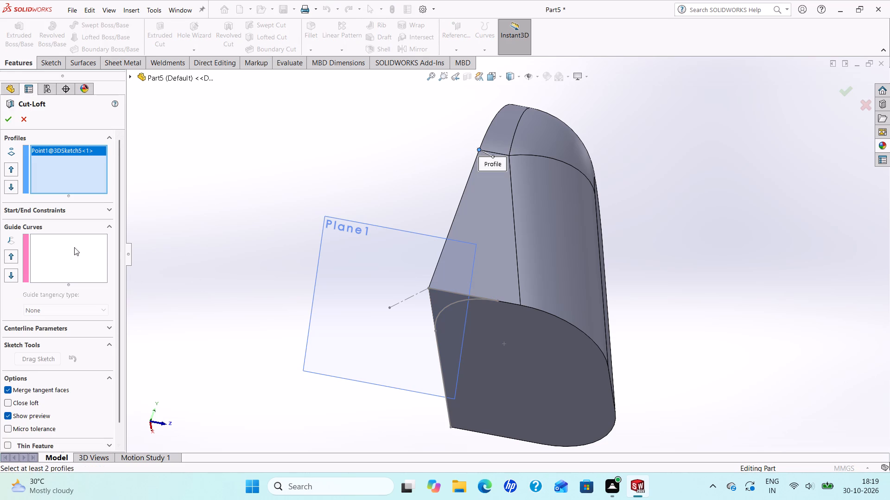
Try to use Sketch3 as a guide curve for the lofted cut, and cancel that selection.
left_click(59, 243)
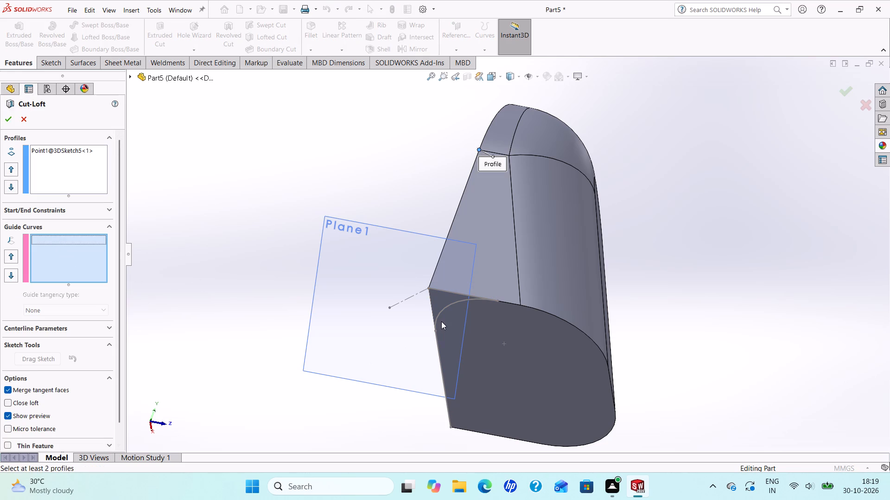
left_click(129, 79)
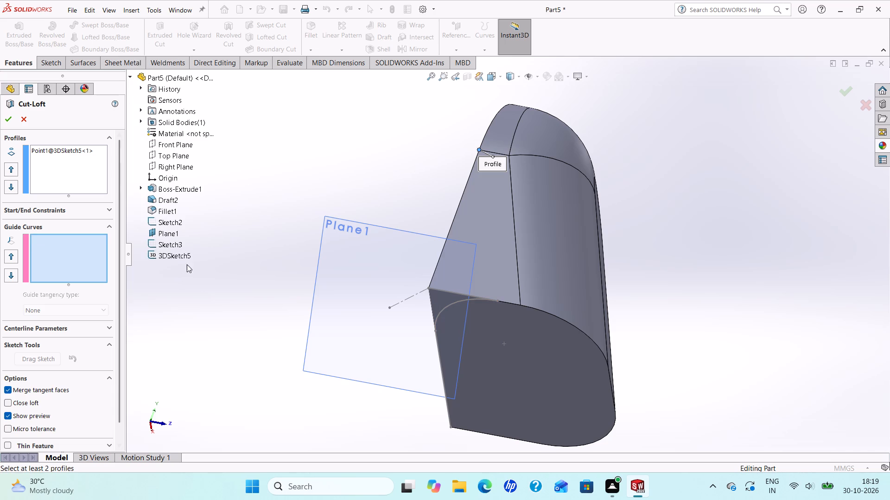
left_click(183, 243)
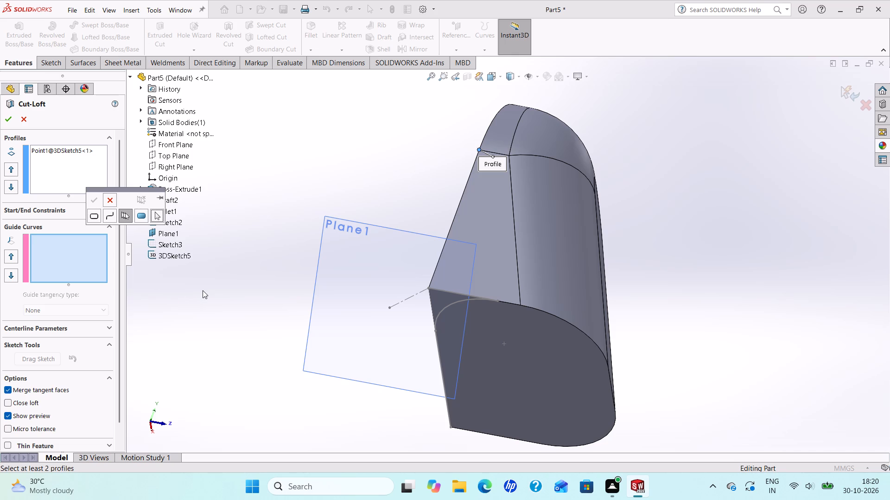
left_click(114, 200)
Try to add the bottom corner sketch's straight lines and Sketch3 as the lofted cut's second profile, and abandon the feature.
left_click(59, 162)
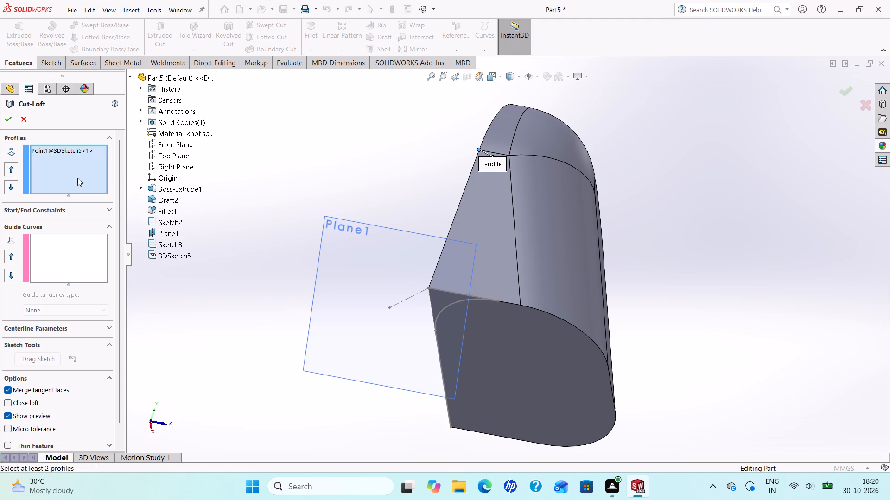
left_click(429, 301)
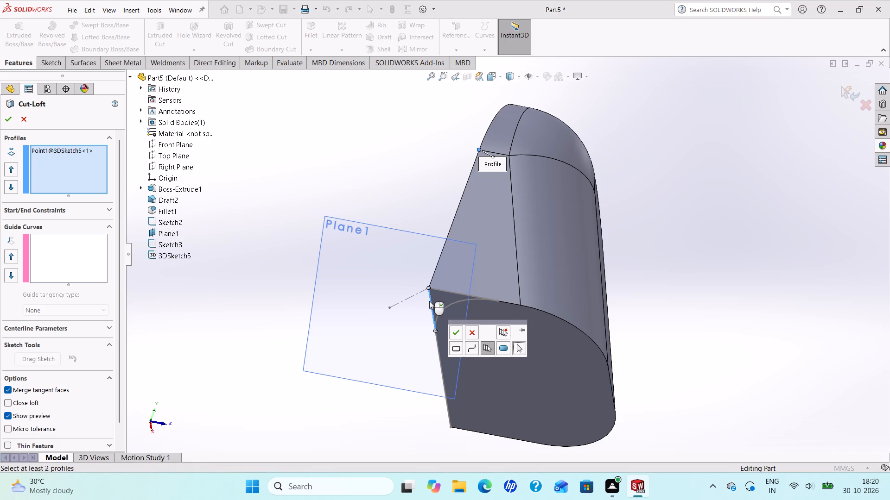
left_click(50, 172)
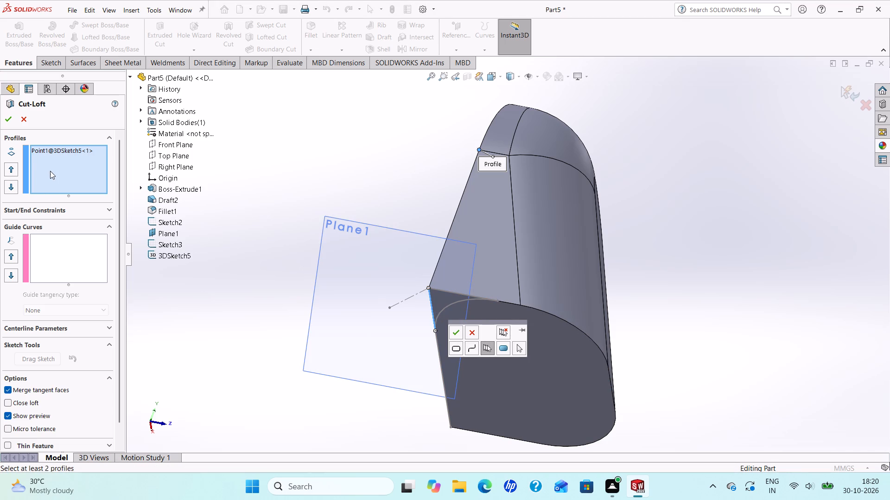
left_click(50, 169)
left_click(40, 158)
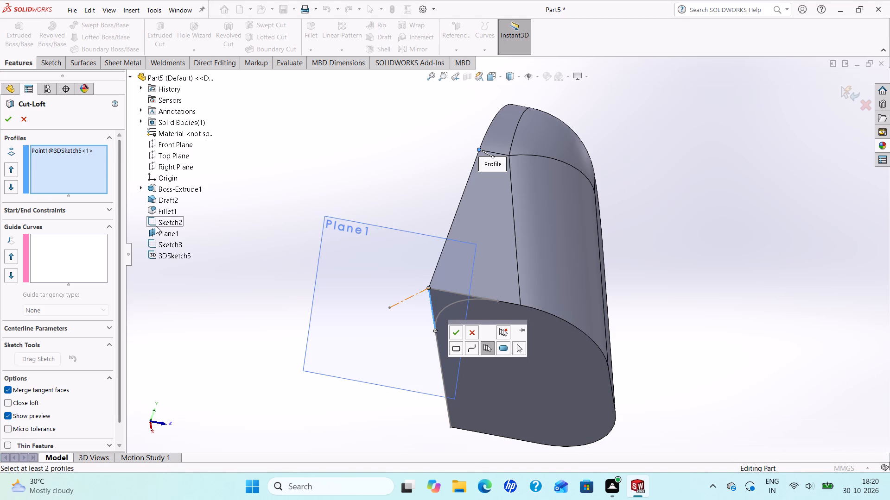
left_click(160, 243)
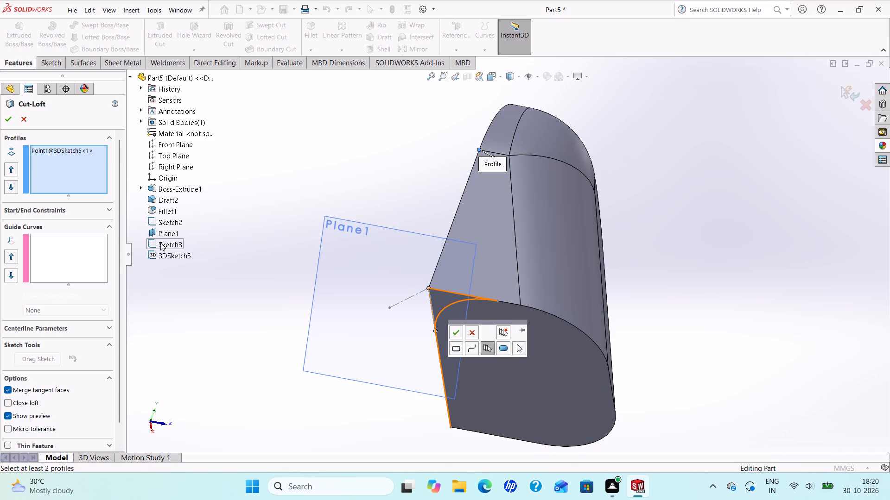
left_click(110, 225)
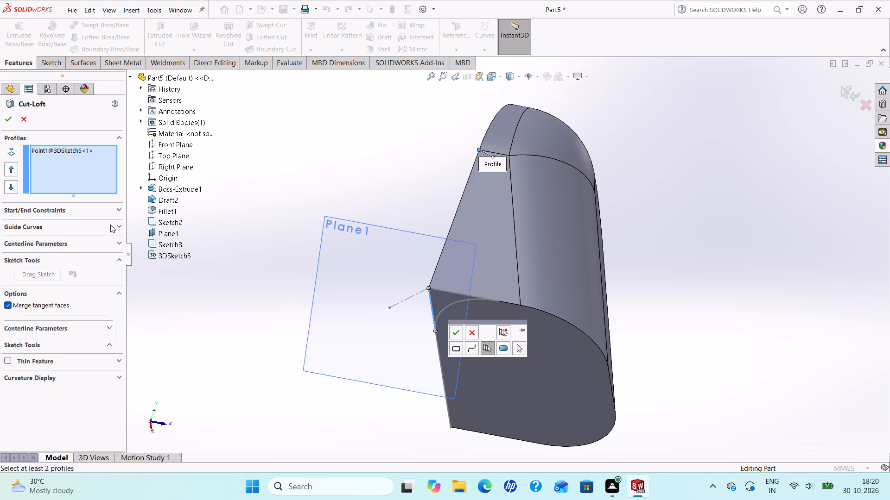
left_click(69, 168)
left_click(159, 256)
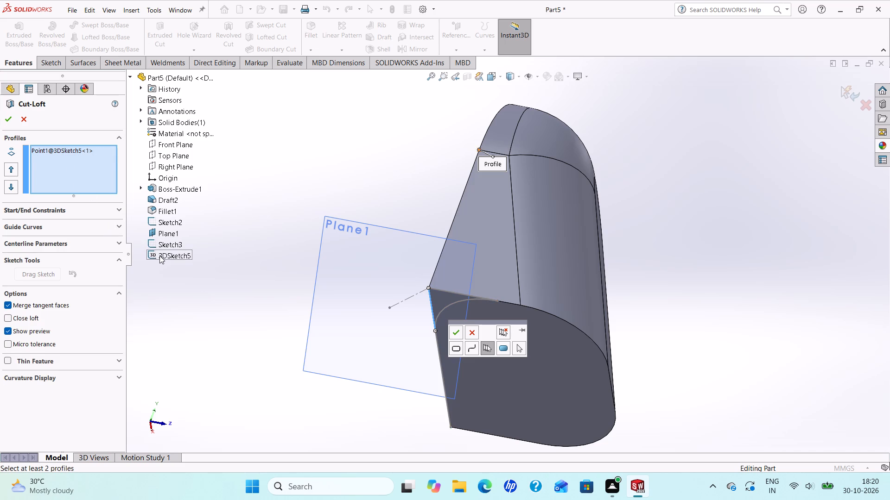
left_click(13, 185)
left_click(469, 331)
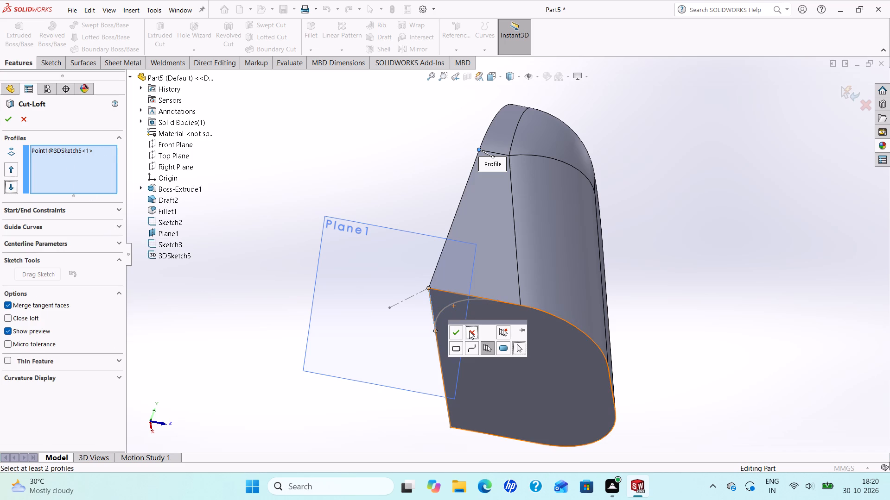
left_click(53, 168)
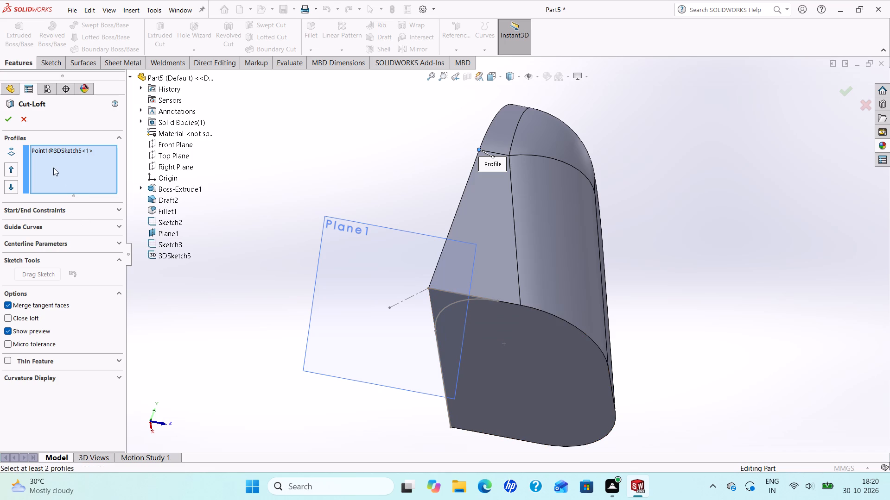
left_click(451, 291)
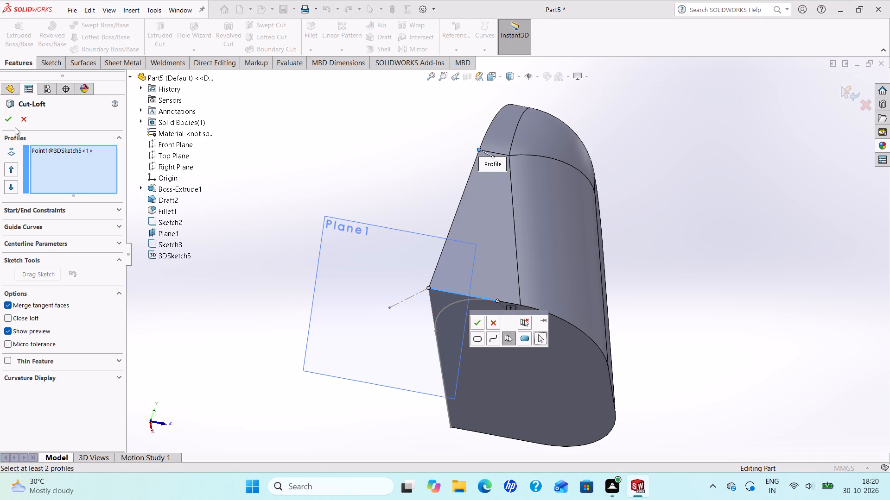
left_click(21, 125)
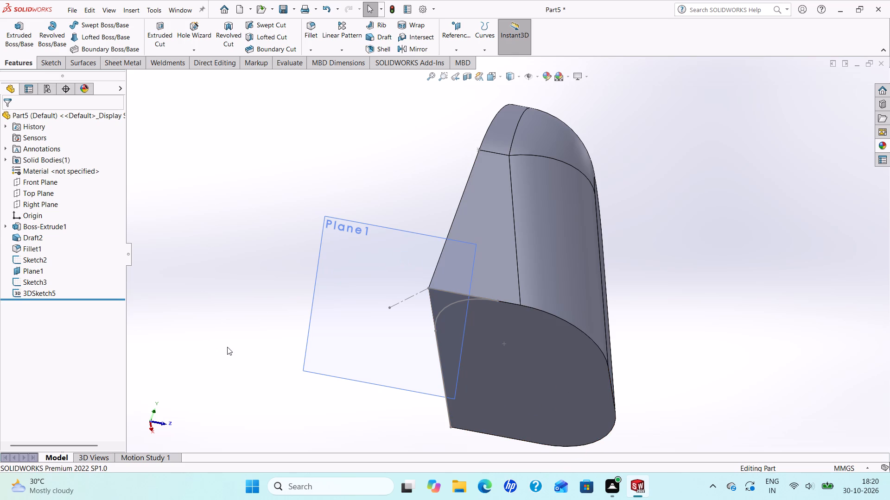
Undo the 3DSketch2 deletion and the 3D sketch point, going back until Sketch3 is open for editing.
key("Escape")
key("Escape")
key("ctrl+z")
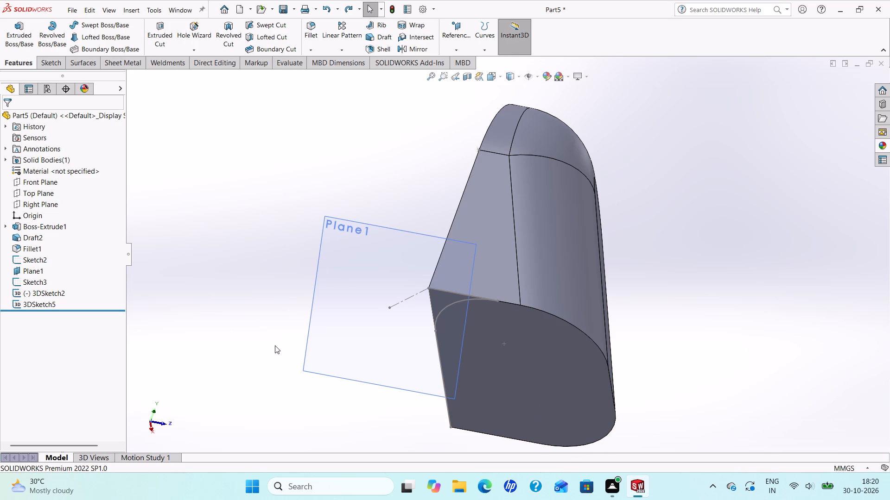
key("ctrl+z")
key("ctrl+z")
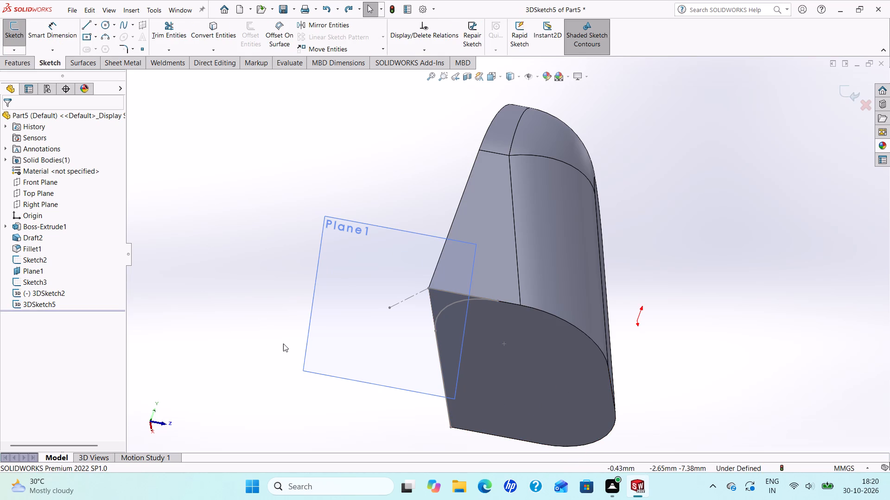
key("ctrl+z")
key("ctrl+z")
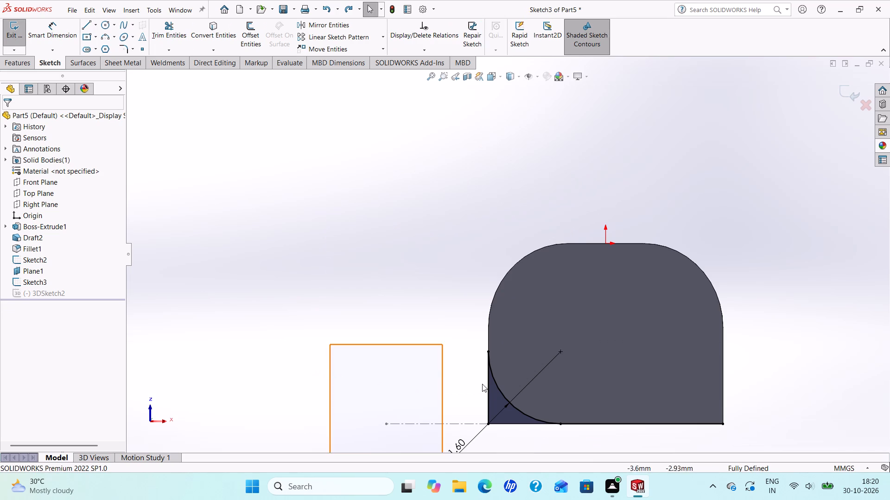
Trim away the bottom edge line of Sketch3 beyond the corner arc's end, keeping the small corner profile.
scroll(493, 386, "up", 2)
scroll(525, 375, "down", 1)
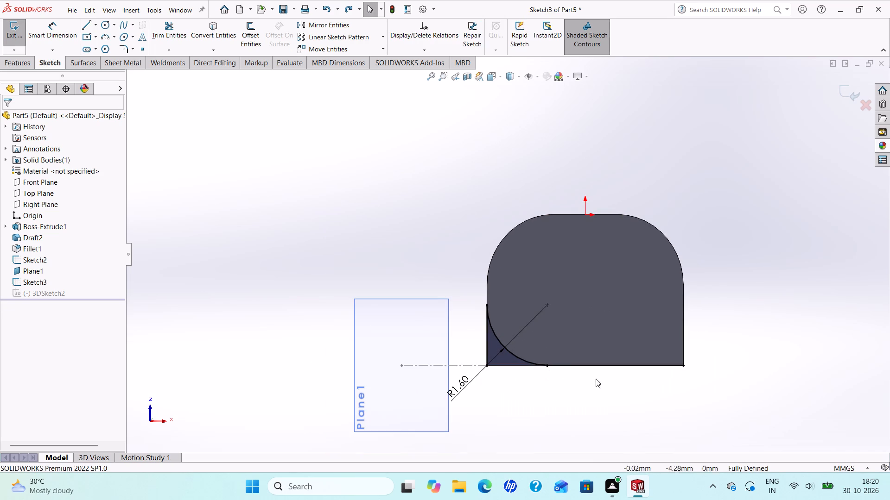
left_click(182, 32)
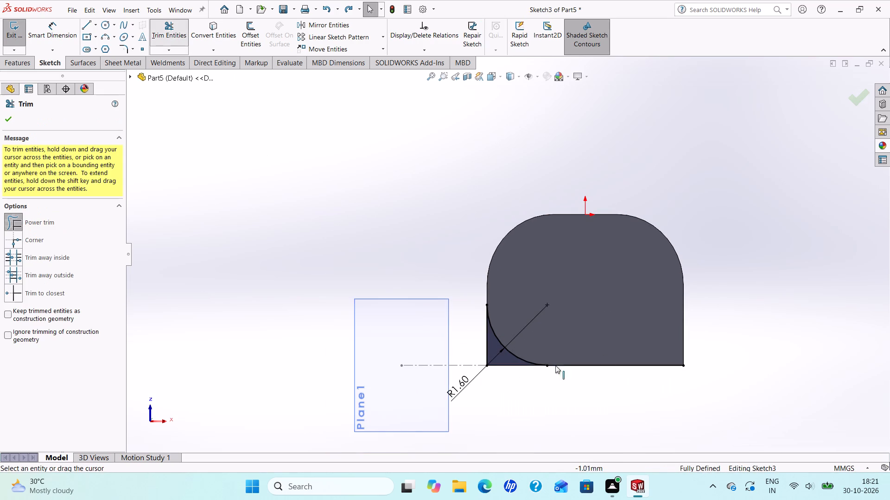
left_click_drag(578, 337, 595, 382)
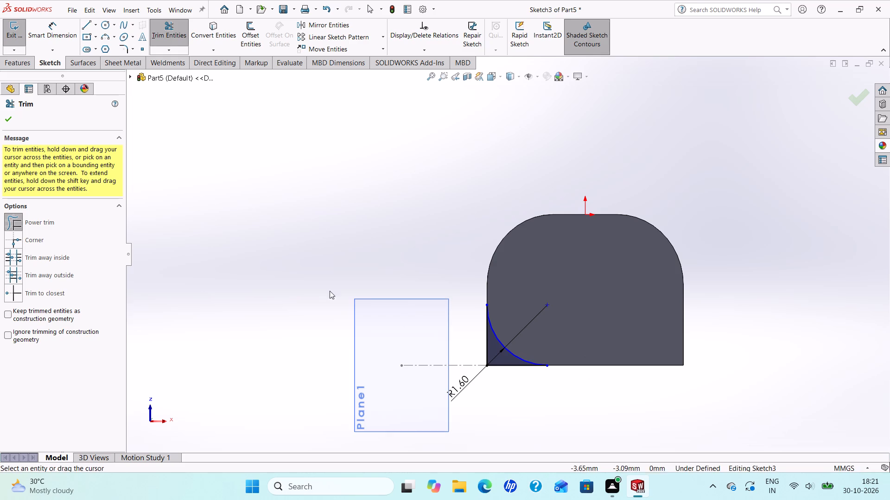
left_click(6, 122)
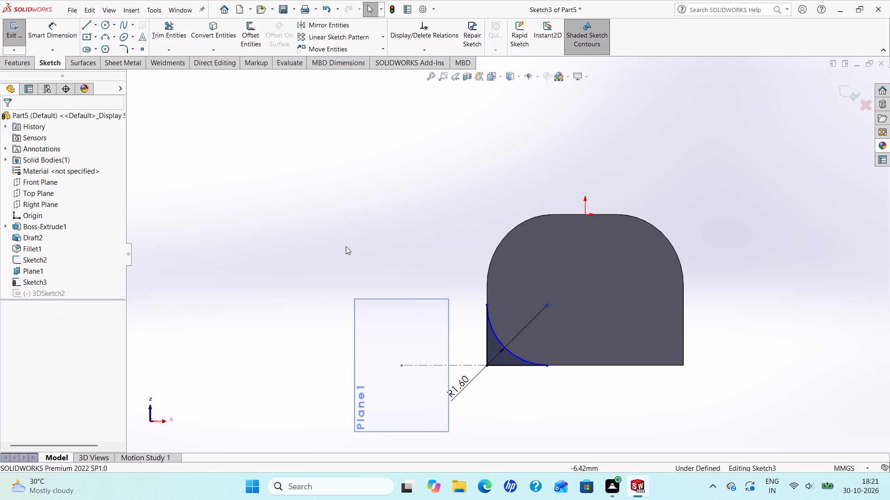
Add a driven radius dimension to the corner arc, dimension the trimmed bottom line at 1.60 mm, and exit Sketch3.
left_click(63, 36)
left_click(514, 356)
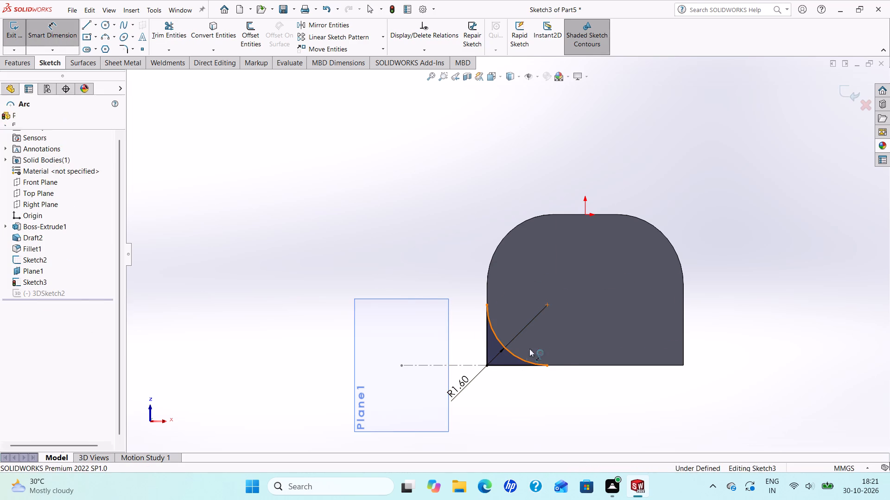
left_click(555, 327)
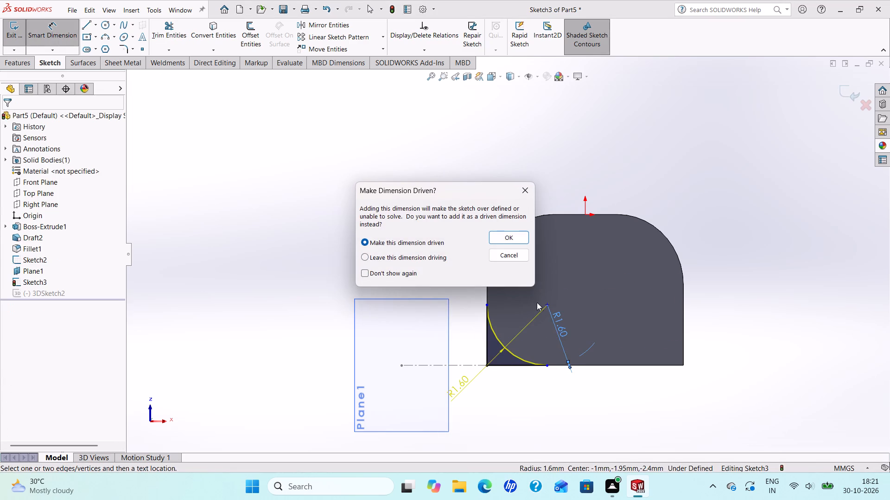
left_click(499, 231)
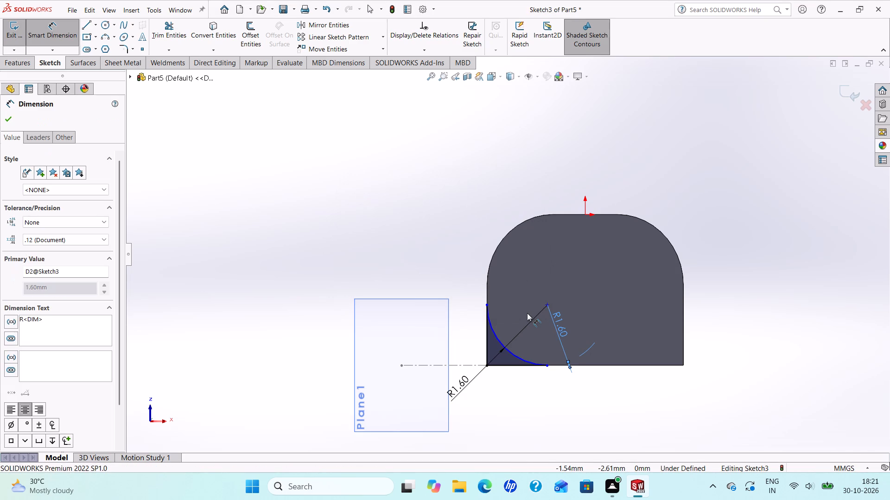
left_click(502, 368)
left_click(502, 390)
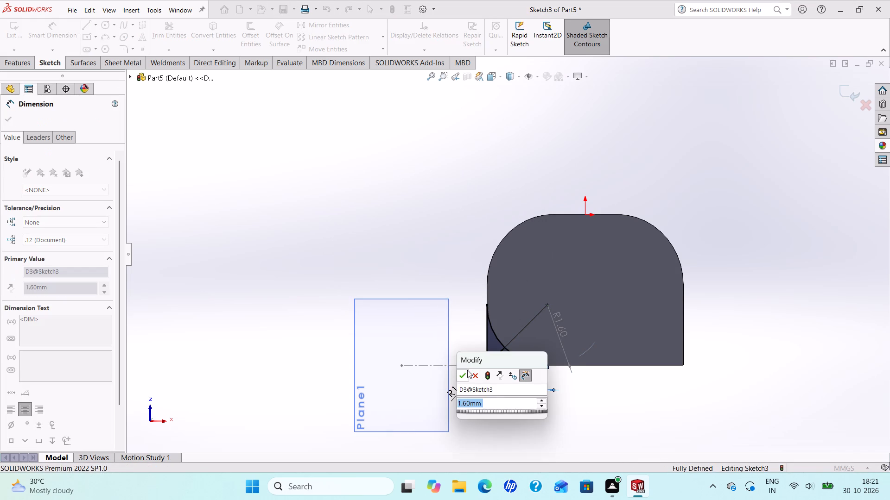
left_click(464, 372)
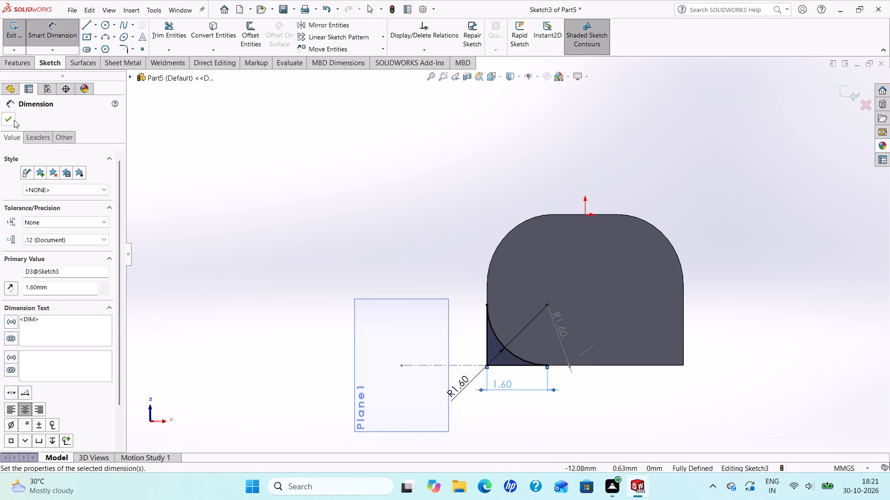
left_click(14, 120)
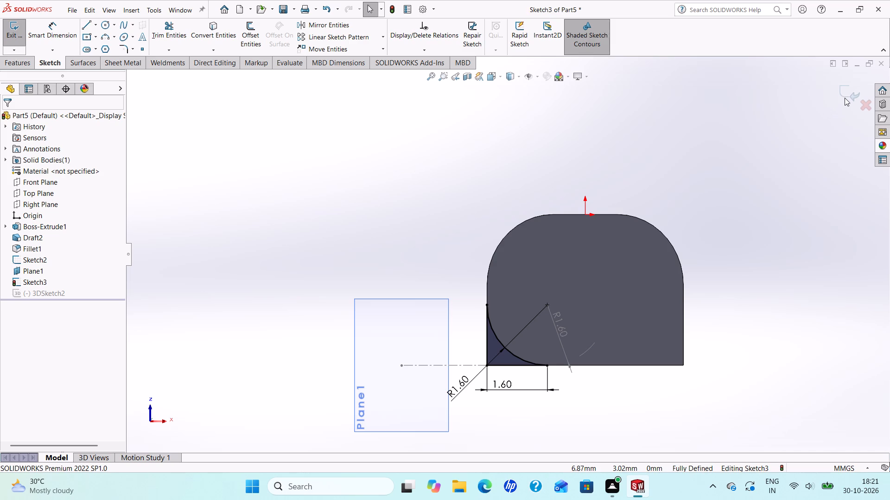
left_click(845, 98)
Start a new 3D sketch and place a point on the side face's upper outer vertex, above the corner profile.
middle_click_drag(617, 171, 581, 210)
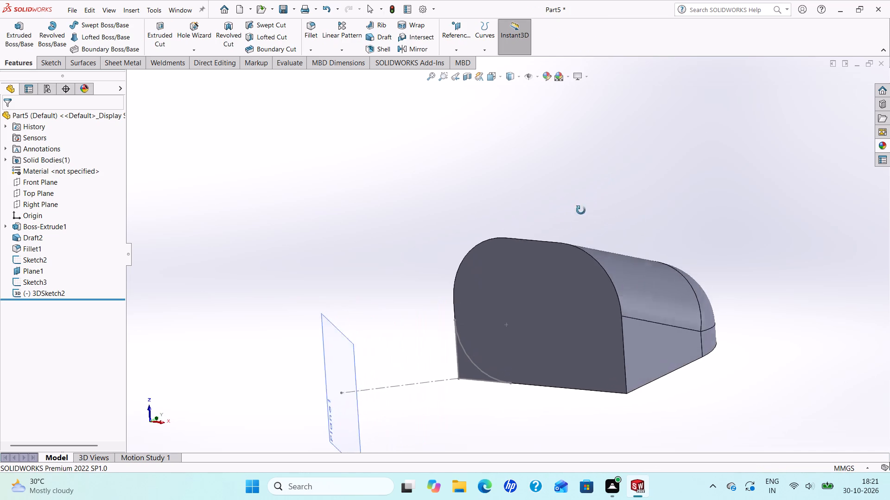
middle_click_drag(581, 210, 622, 399)
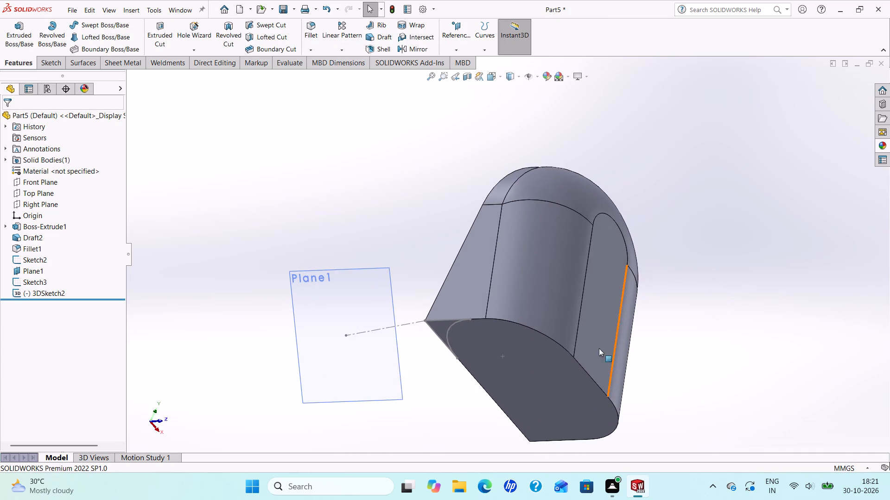
scroll(588, 321, "up", 1)
left_click(16, 61)
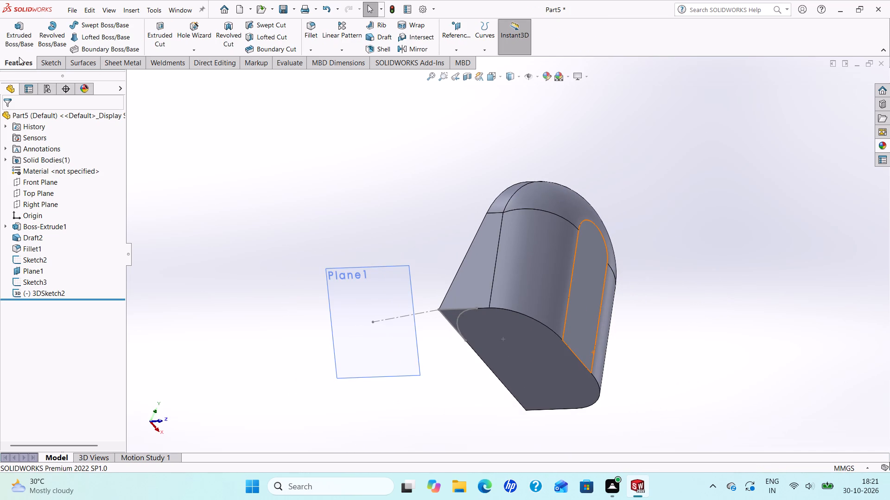
left_click(12, 64)
left_click(50, 59)
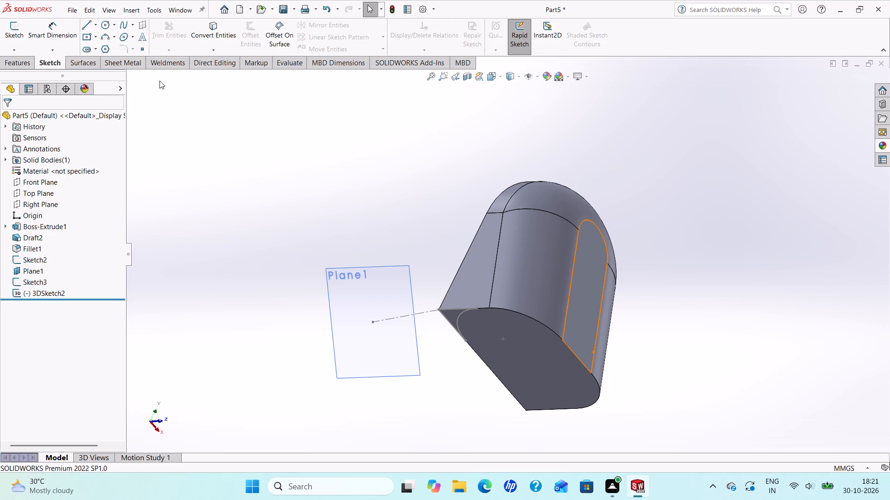
left_click(19, 48)
left_click(22, 71)
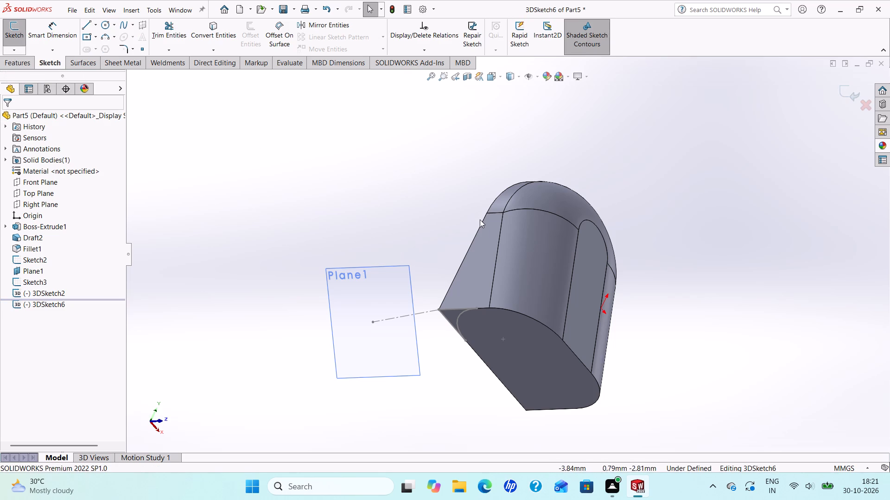
middle_click_drag(486, 240, 500, 265)
scroll(459, 197, "down", 3)
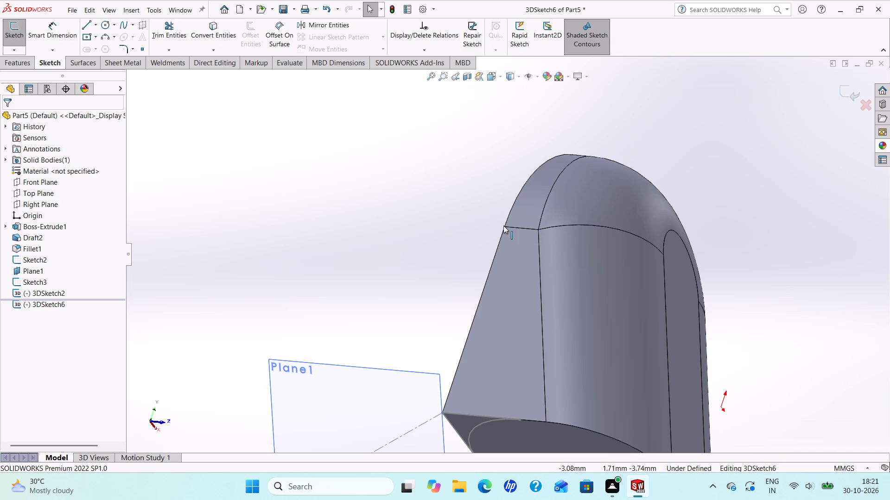
middle_click_drag(506, 238, 518, 262)
scroll(511, 249, "down", 3)
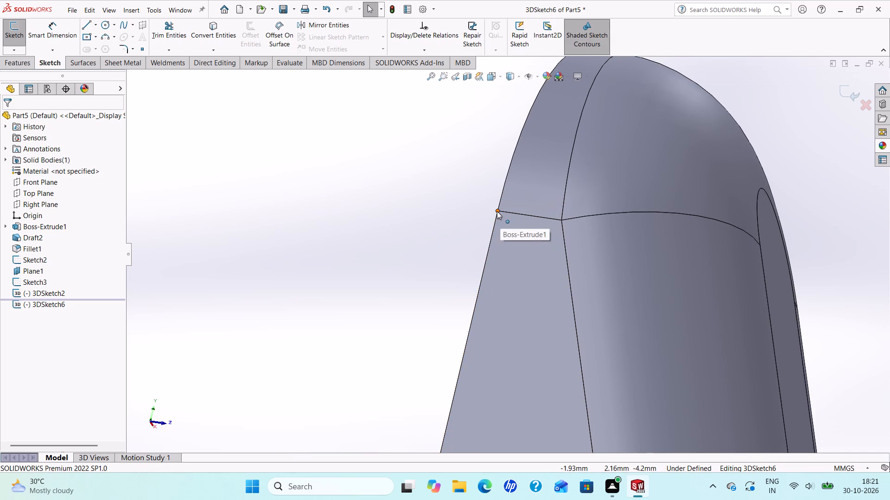
left_click(497, 211)
left_click(142, 49)
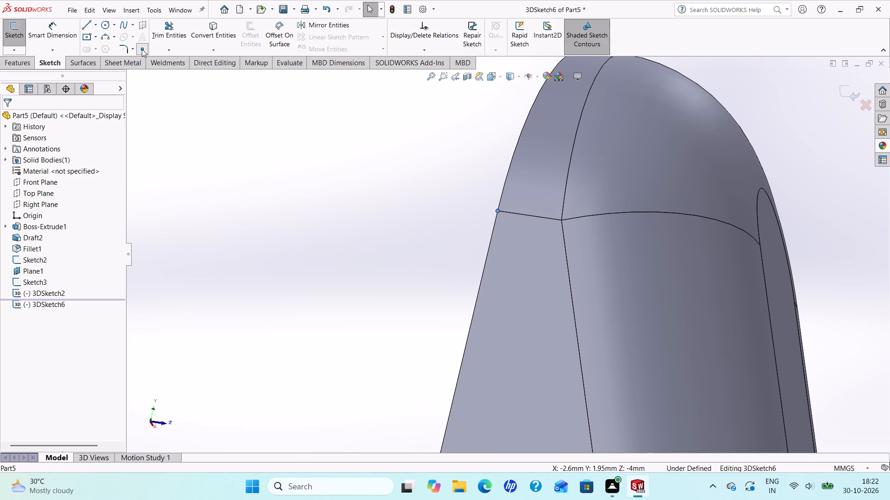
left_click(497, 210)
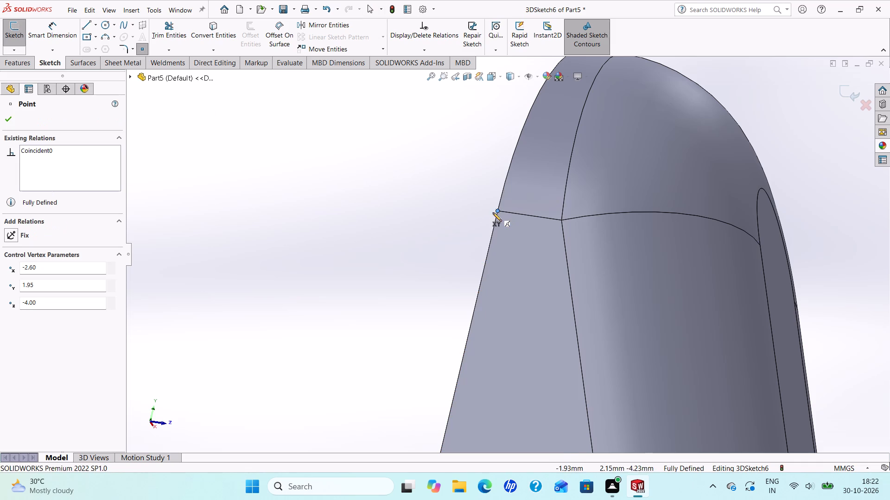
Exit the 3D sketch and make a lofted cut from its vertex point to the Sketch3 corner profile.
left_click(10, 120)
scroll(490, 269, "up", 2)
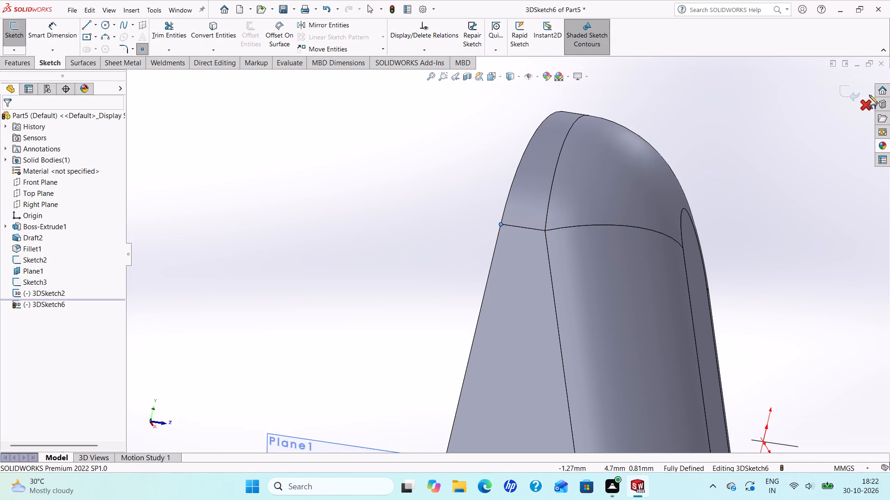
left_click(856, 96)
scroll(768, 172, "up", 3)
scroll(706, 235, "down", 1)
scroll(691, 250, "up", 2)
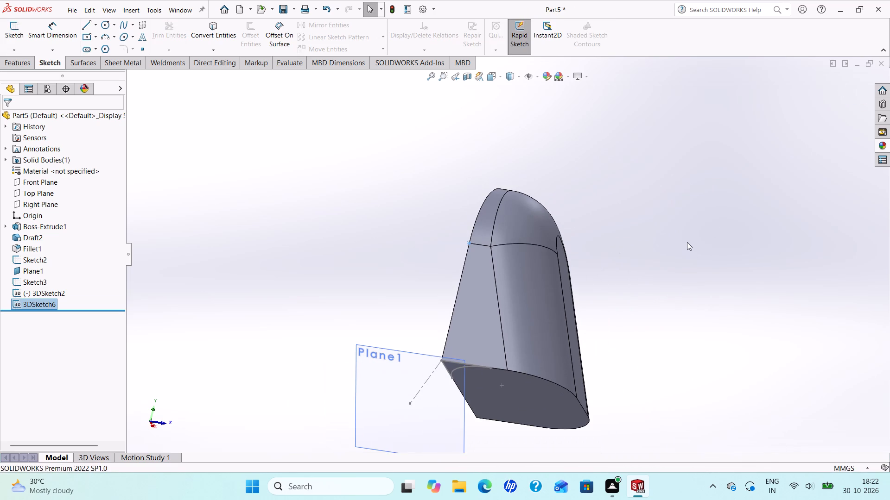
left_click(13, 62)
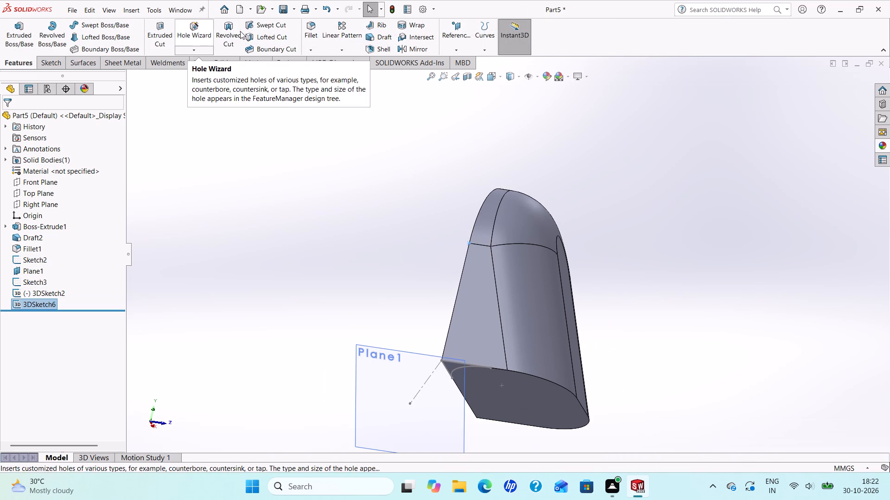
left_click(265, 42)
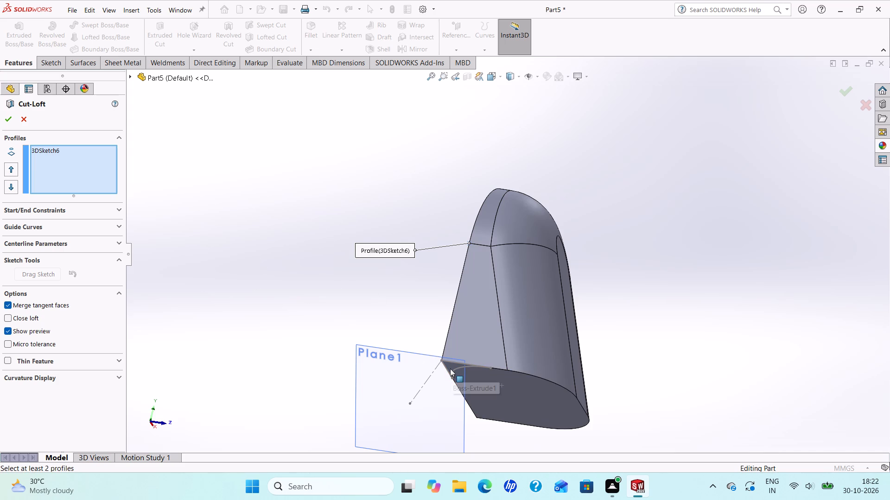
scroll(465, 372, "down", 2)
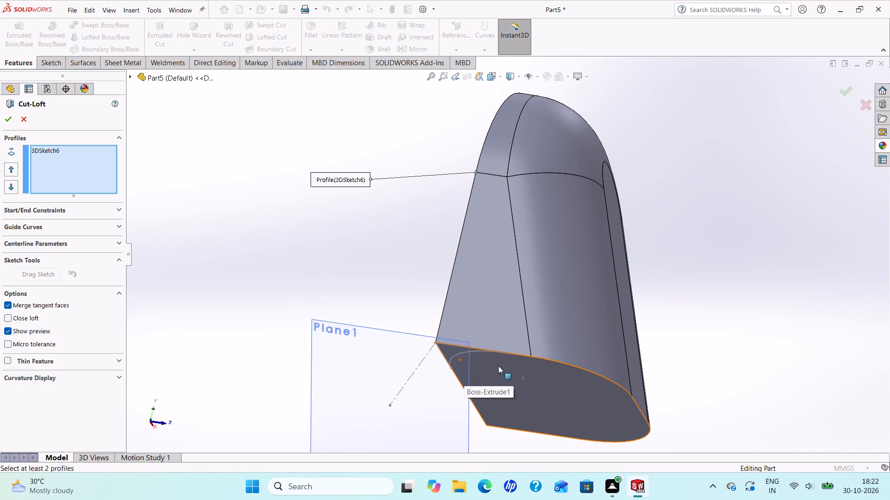
left_click(478, 348)
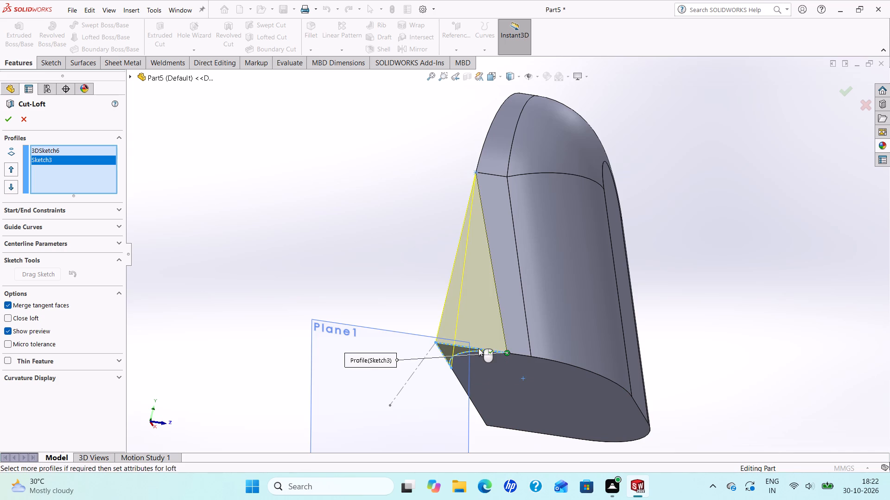
left_click(5, 119)
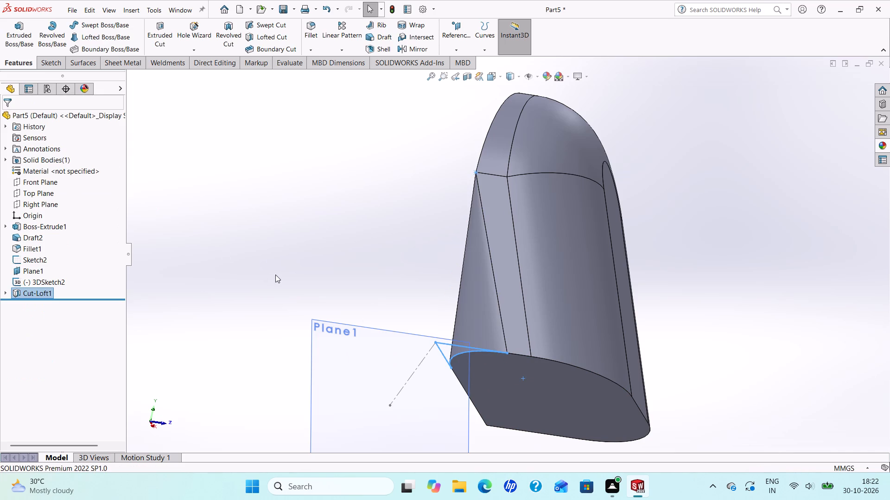
Start a new sketch on Plane1 and draw a circle about 3.7 mm in diameter over the block's bottom face.
middle_click_drag(443, 268, 501, 299)
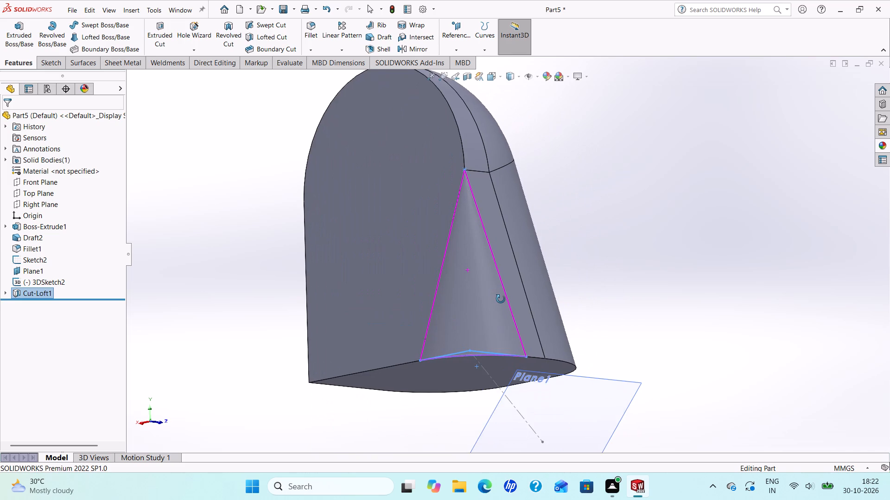
middle_click_drag(501, 299, 432, 280)
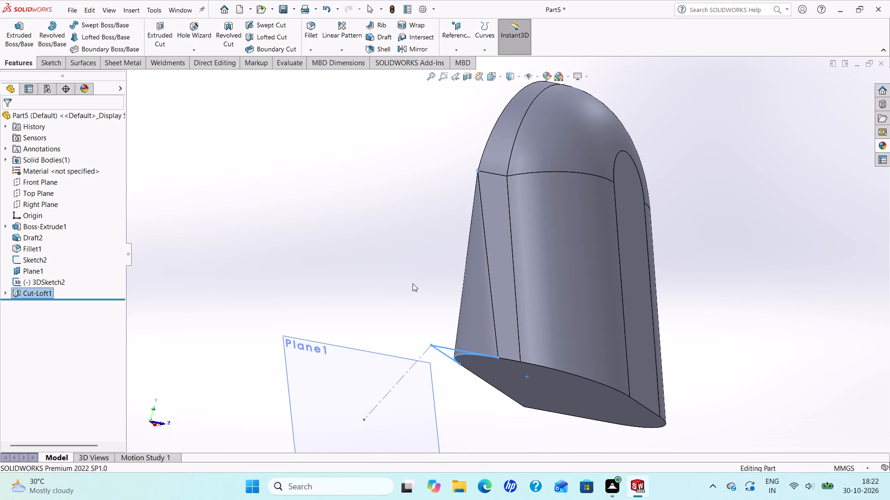
left_click(341, 362)
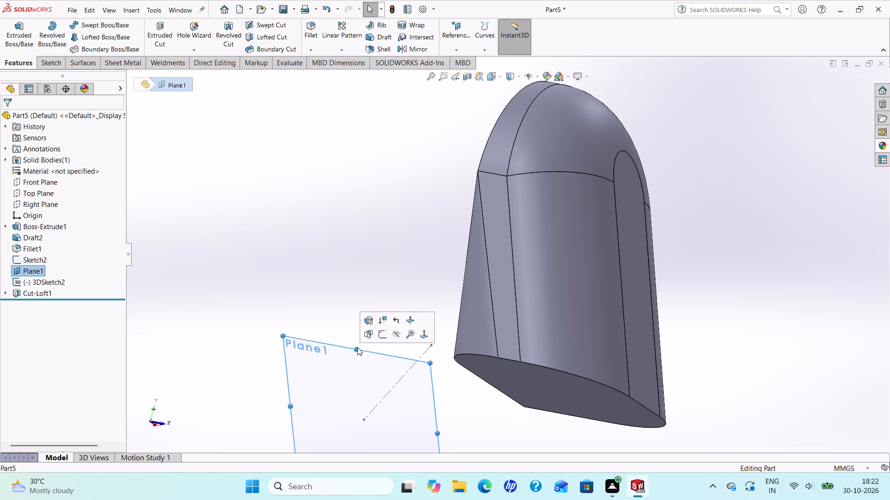
left_click(387, 336)
scroll(387, 336, "up", 2)
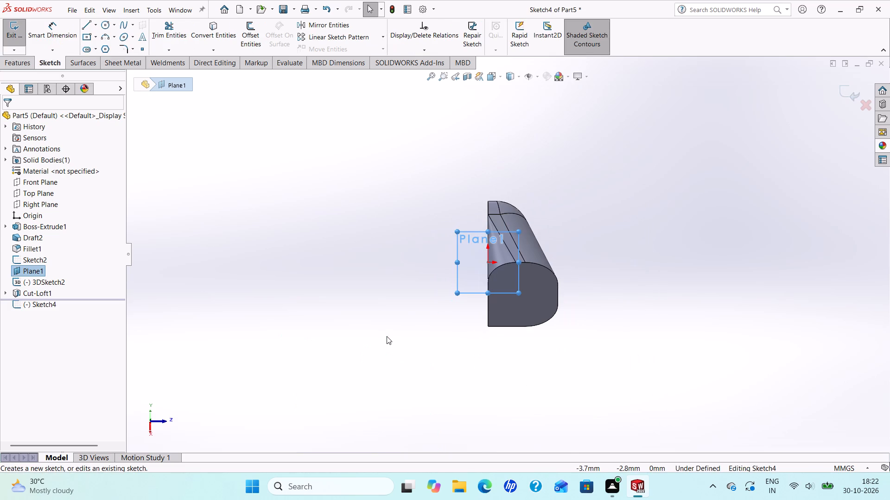
scroll(485, 319, "down", 1)
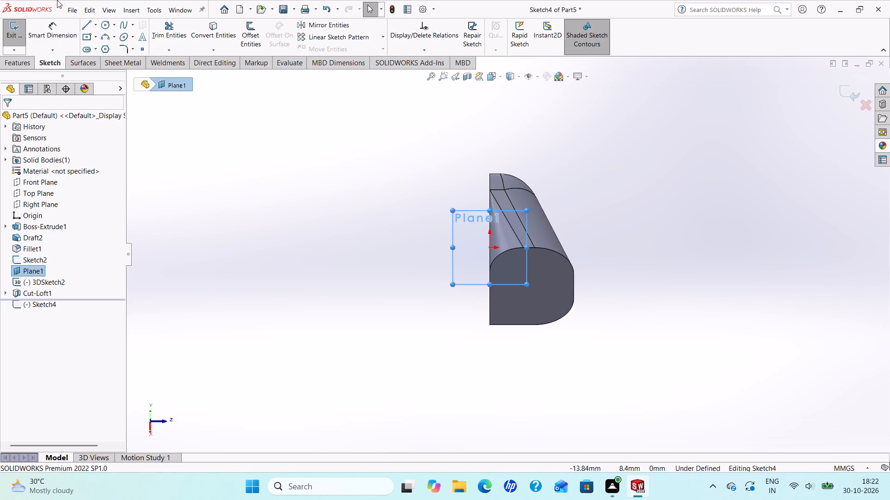
left_click(104, 23)
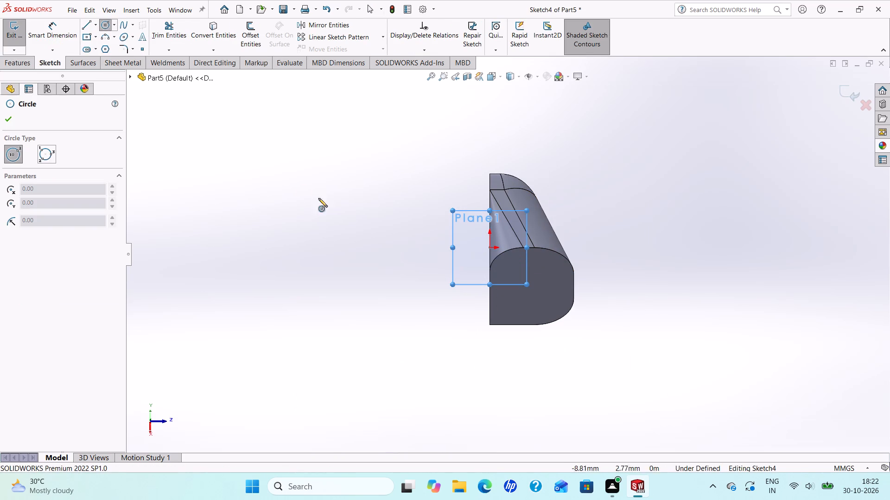
left_click(535, 300)
left_click(565, 325)
right_click(565, 325)
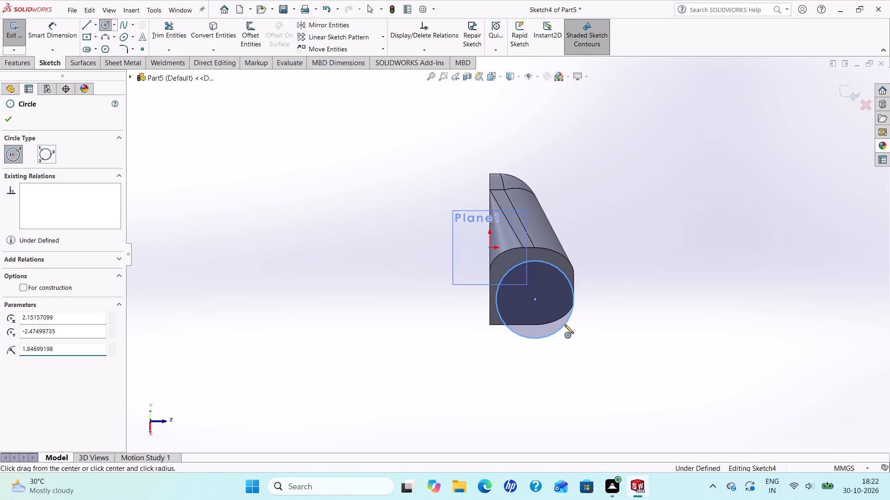
left_click(576, 333)
Dimension the circle's diameter at 4 mm.
left_click(68, 30)
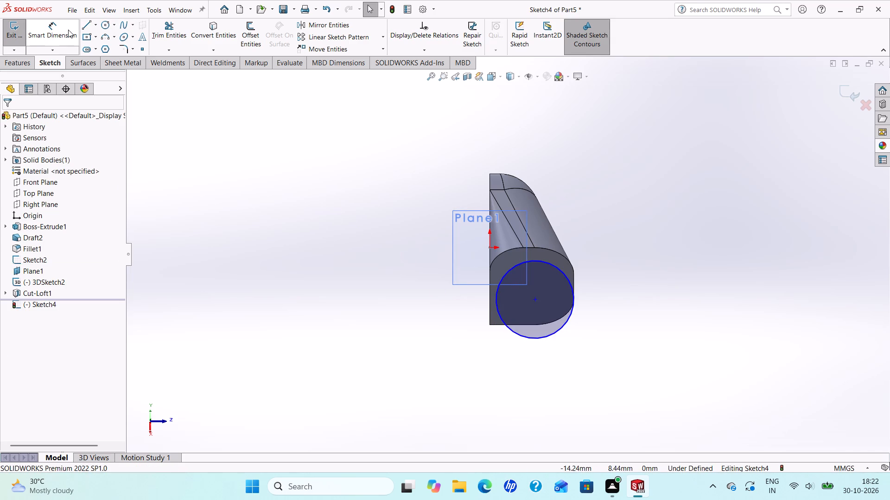
left_click(570, 284)
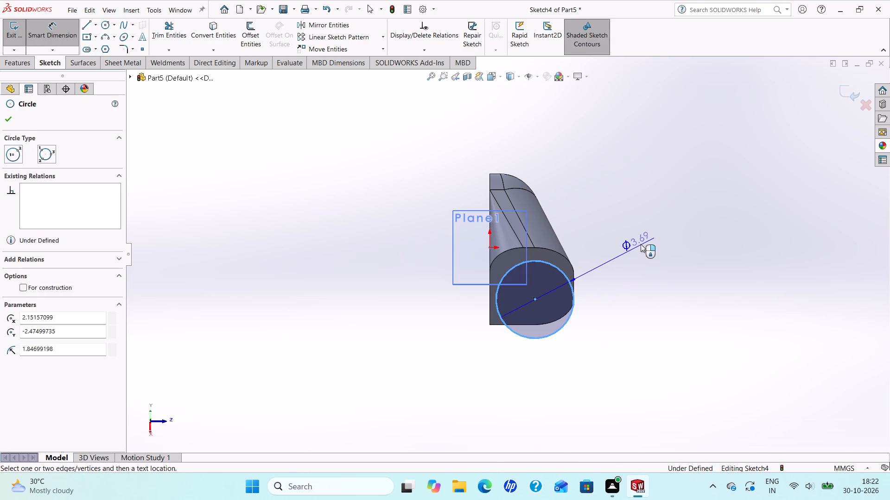
left_click(649, 239)
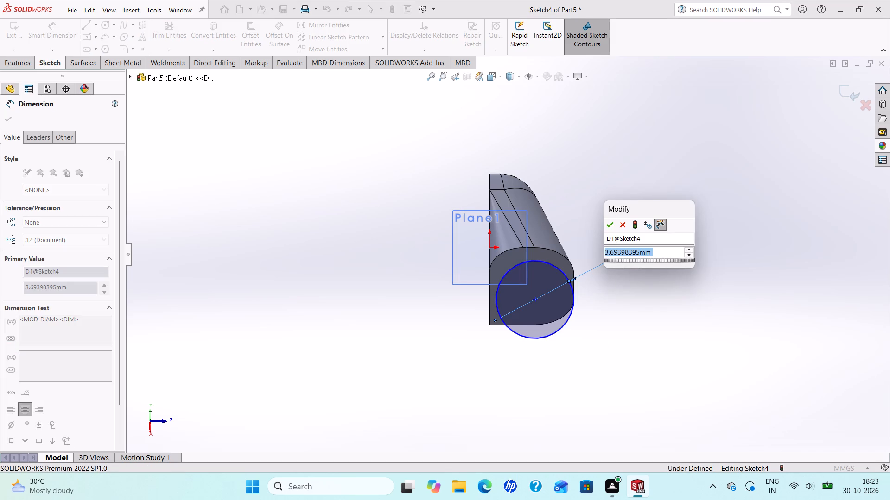
key("4")
key("Return")
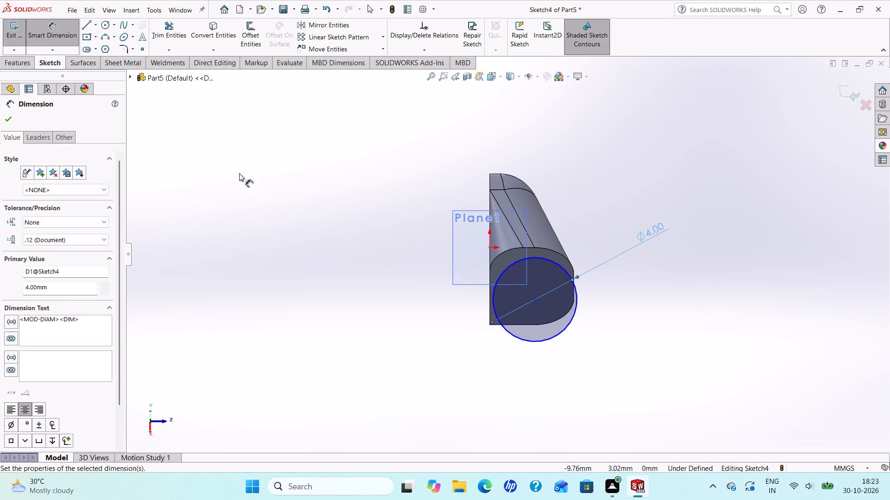
left_click(13, 121)
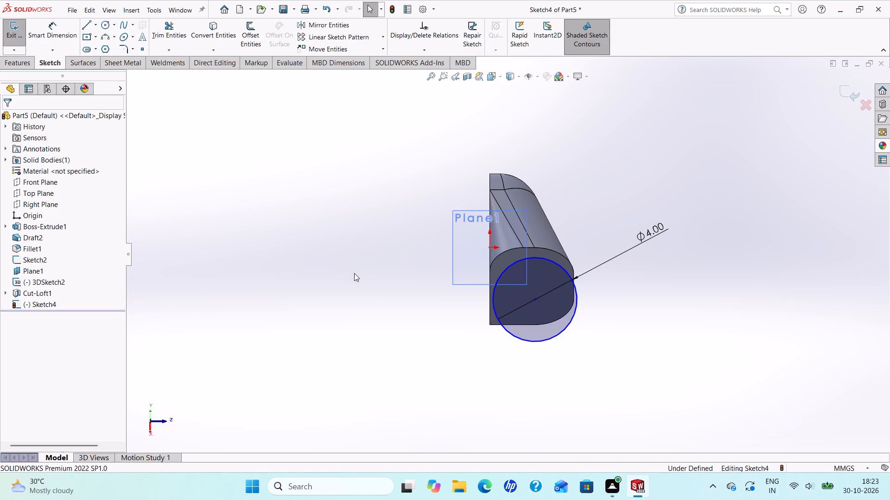
Make the circle tangent to the short straight edge of the bottom face beside the lofted cut.
left_click(533, 259, "ctrl")
left_click(528, 253, "ctrl")
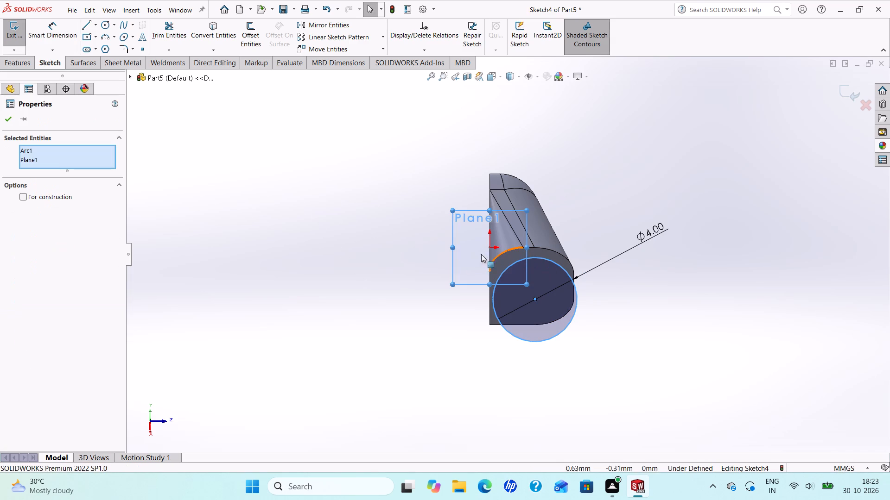
key("Escape")
key("Escape")
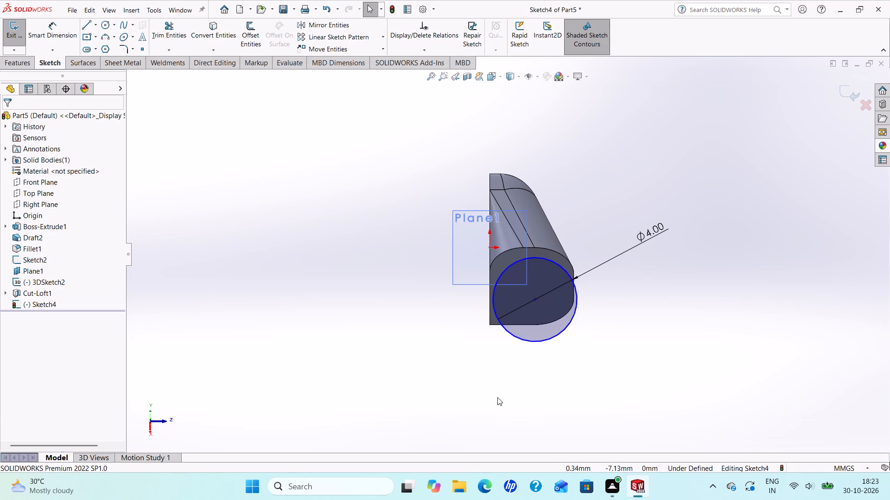
left_click(537, 258, "ctrl")
left_click(532, 246, "ctrl")
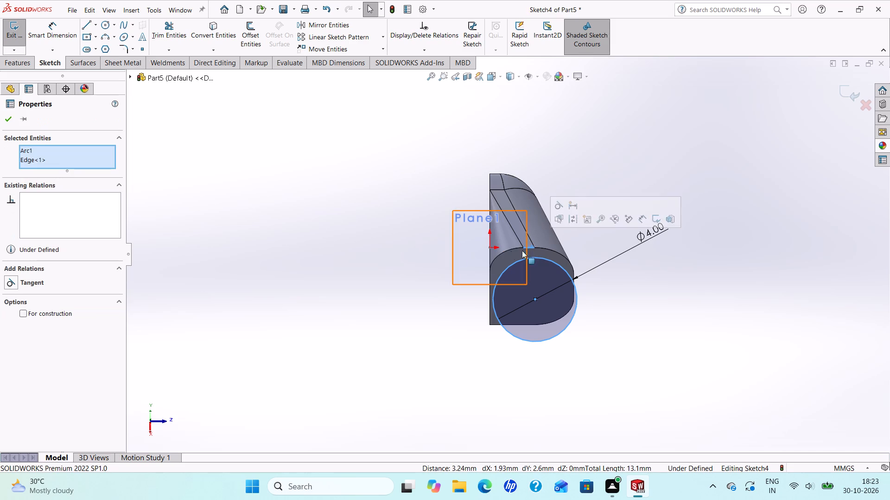
left_click(15, 285)
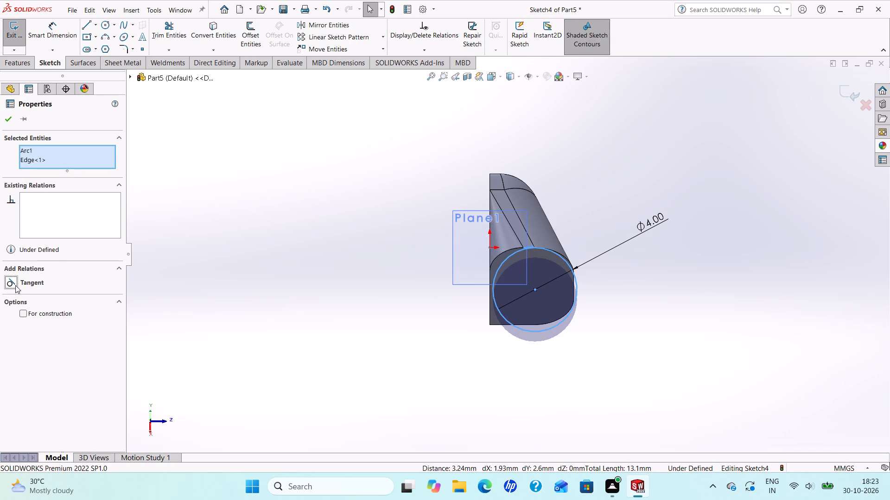
left_click(9, 117)
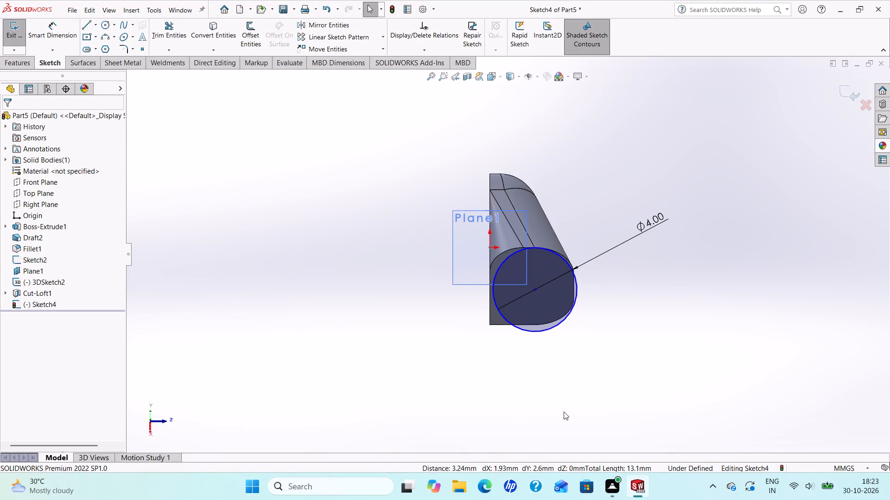
Make the circle tangent to the bottom edge of the block's flat arch-topped face, and exit the sketch.
left_click(537, 291, "ctrl")
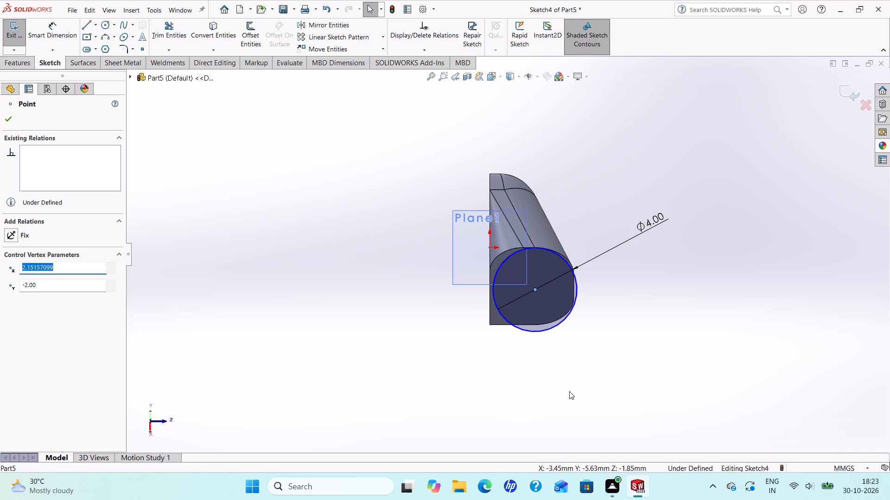
key("Escape")
key("Escape")
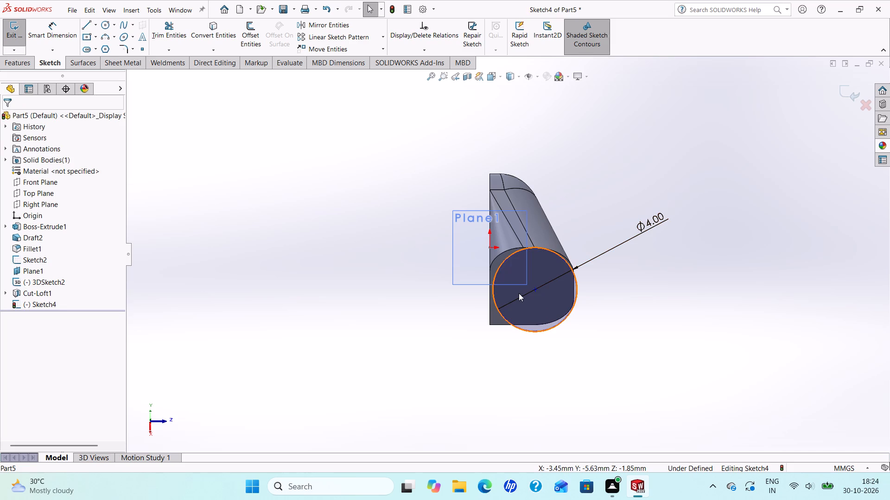
left_click(494, 292, "ctrl")
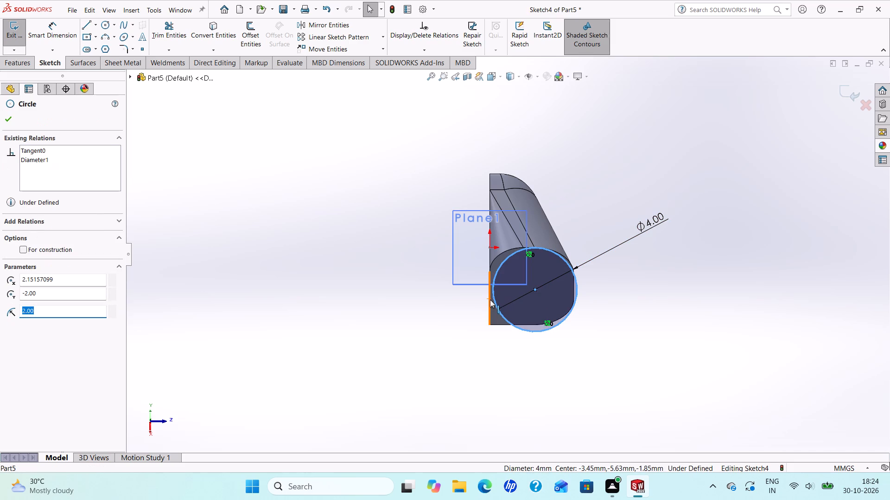
left_click(490, 300, "ctrl")
left_click(13, 279)
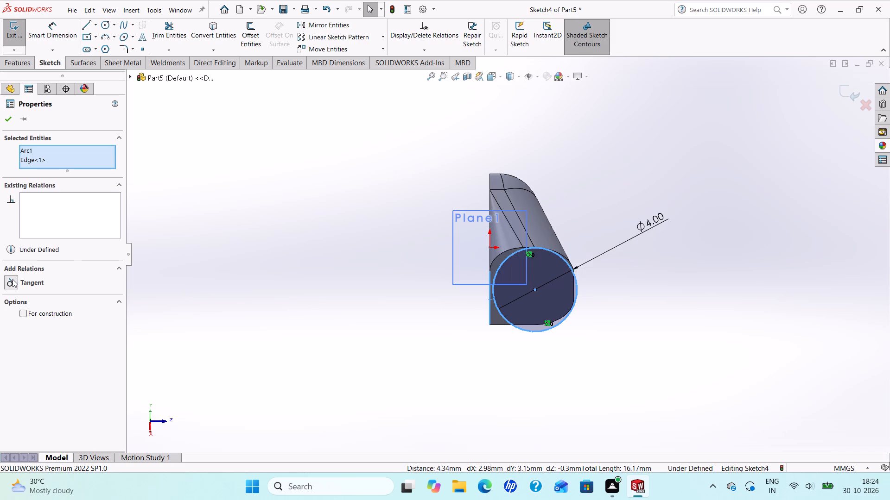
left_click(10, 120)
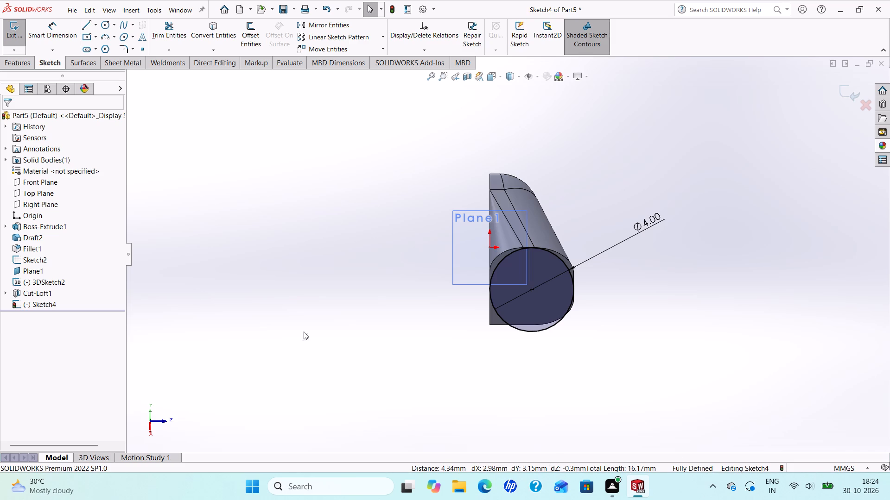
left_click(21, 63)
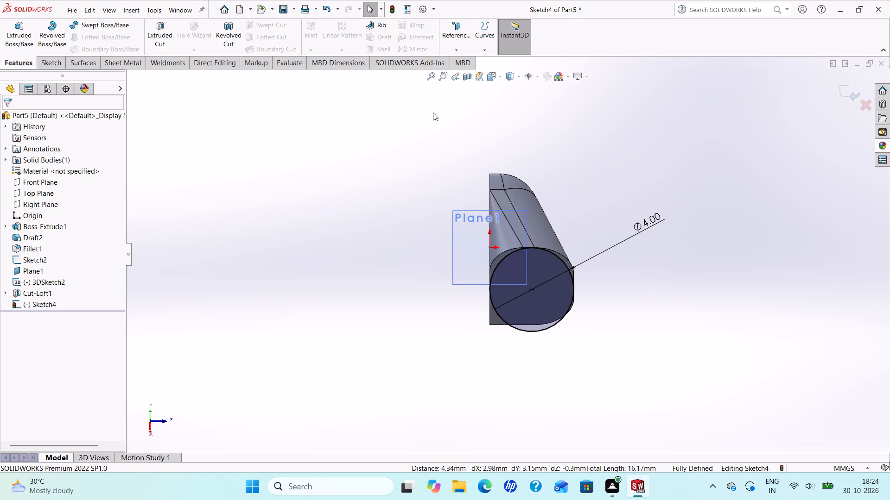
left_click(840, 90)
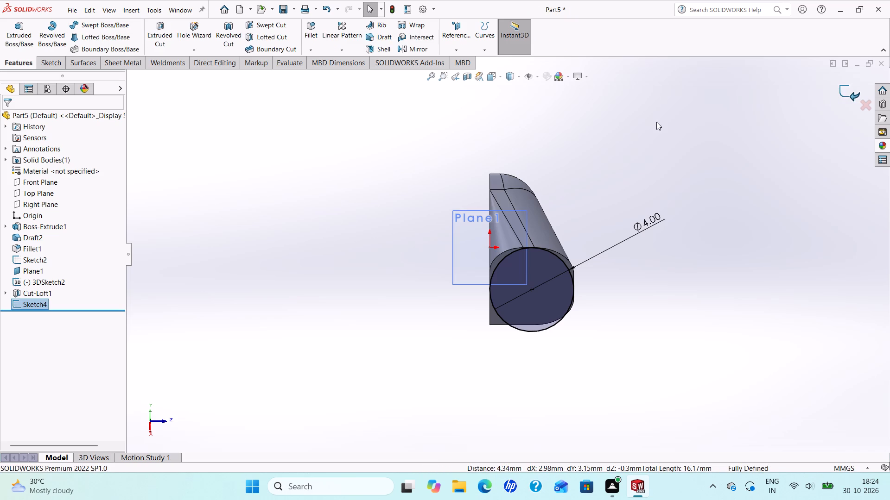
Loft a solid between the 4 mm circle sketch and the block's bottom face, merging the result with the block.
left_click(87, 35)
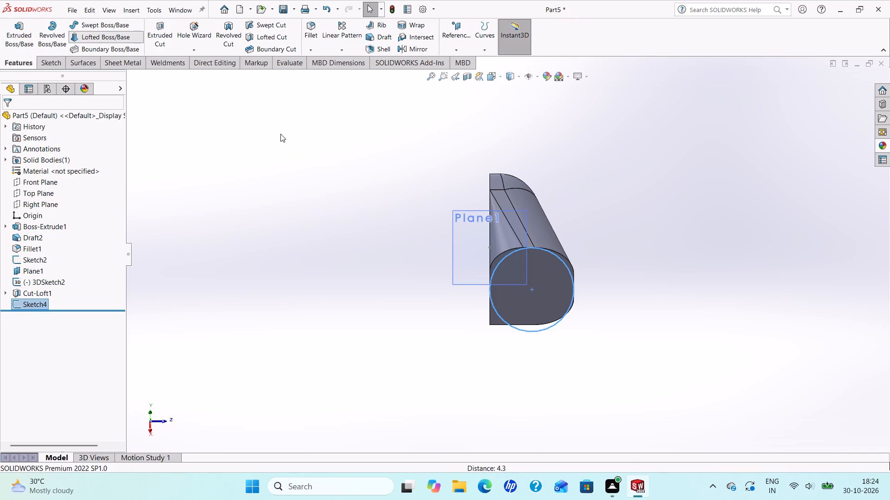
middle_click_drag(401, 225, 458, 300)
middle_click_drag(464, 291, 462, 281)
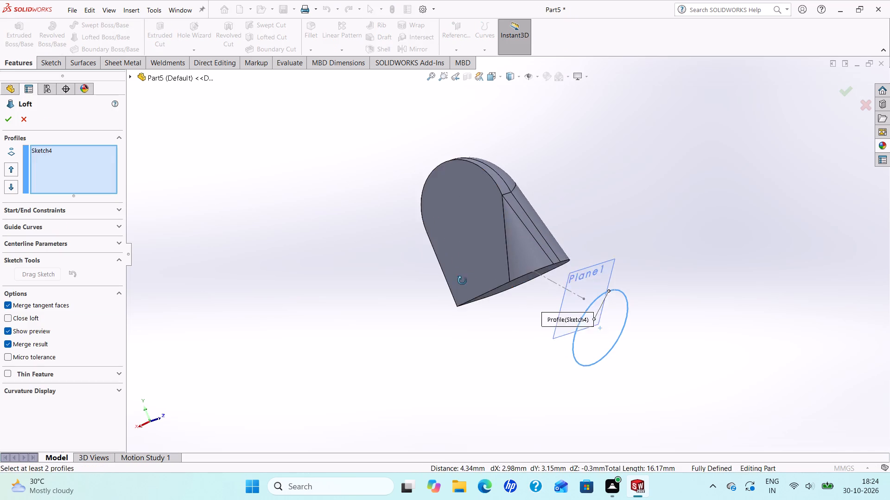
middle_click_drag(462, 281, 451, 245)
left_click(489, 294)
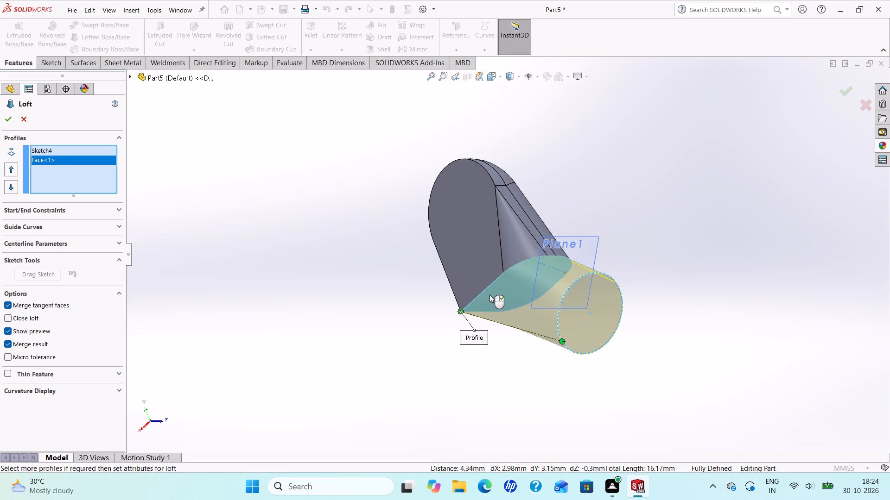
left_click(4, 117)
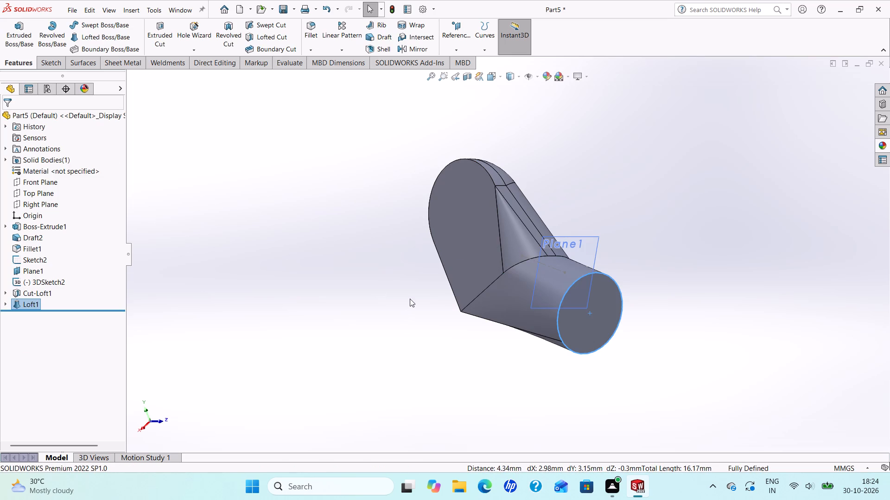
Hide Plane1 and the Sketch2 construction line from the view.
middle_click_drag(419, 275, 311, 315)
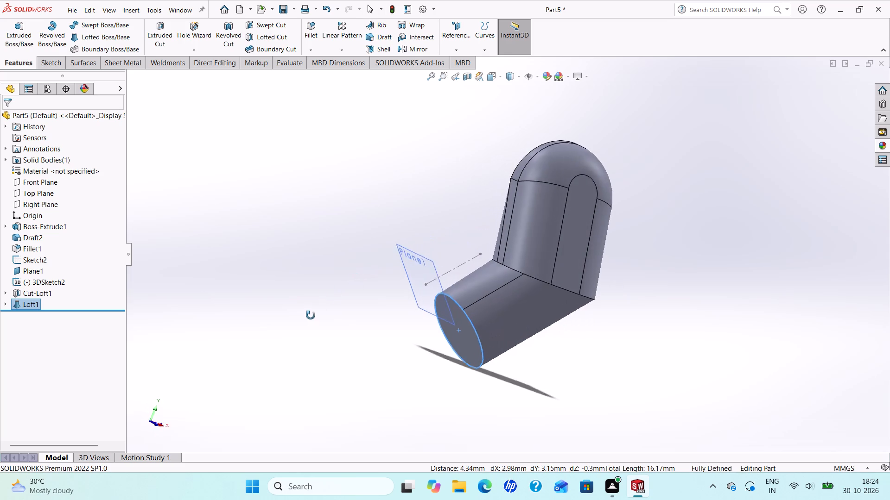
middle_click_drag(311, 315, 432, 309)
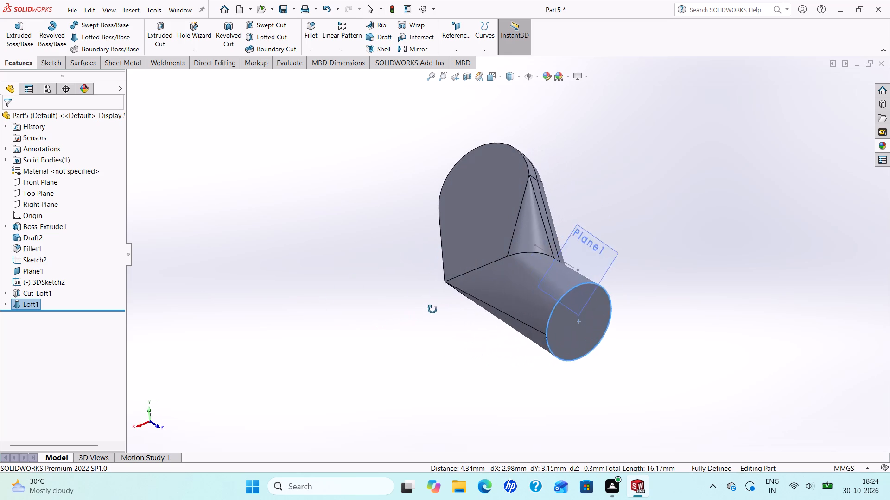
middle_click_drag(432, 309, 452, 338)
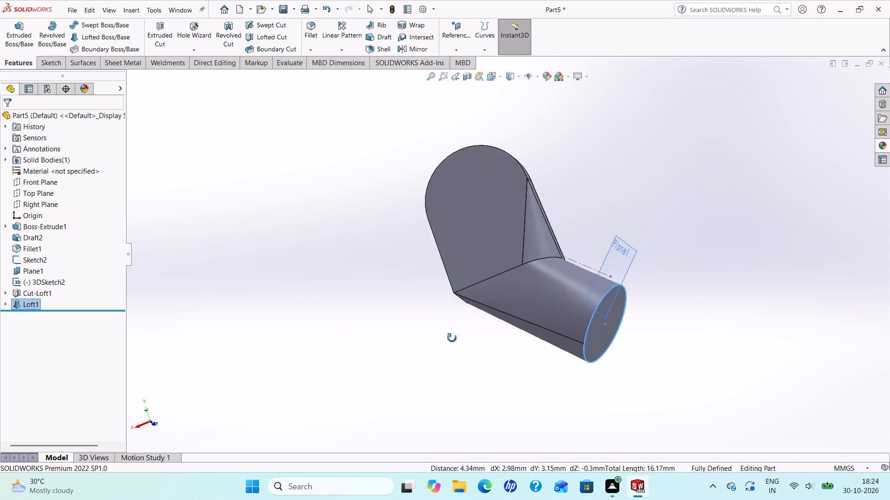
middle_click_drag(452, 338, 433, 368)
scroll(433, 368, "up", 2)
scroll(582, 317, "down", 1)
scroll(582, 317, "up", 1)
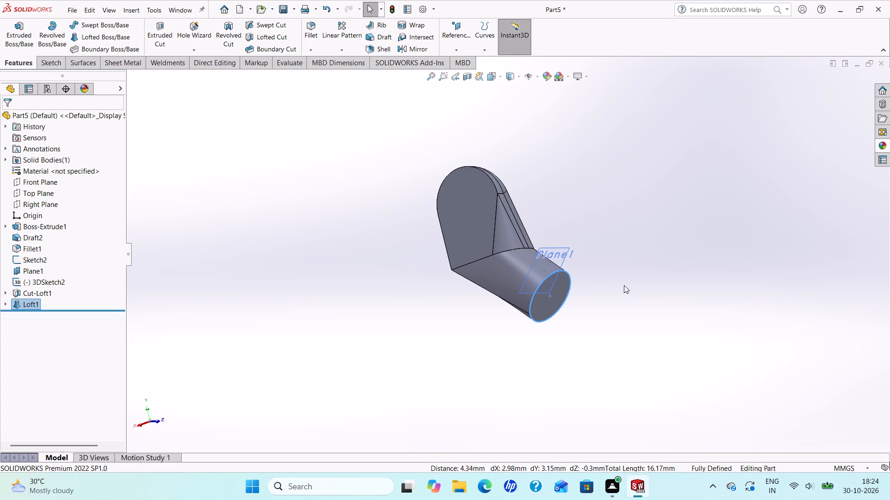
right_click(559, 256)
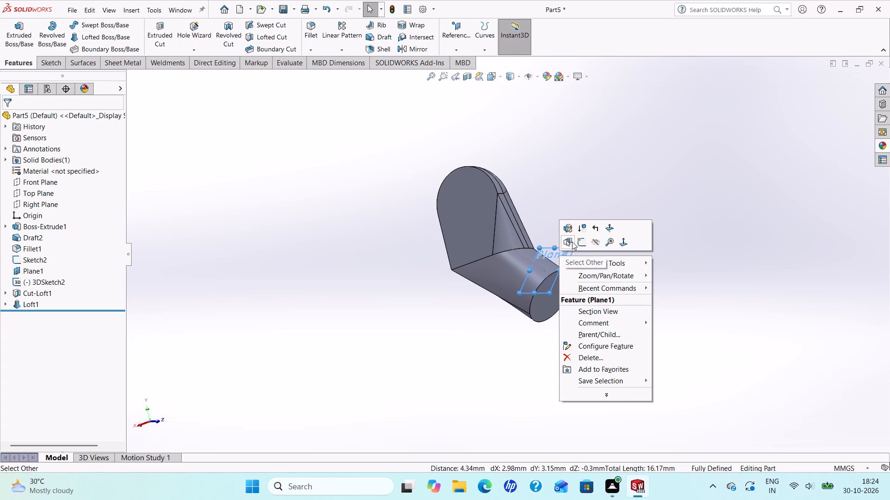
left_click(594, 241)
scroll(566, 248, "down", 2)
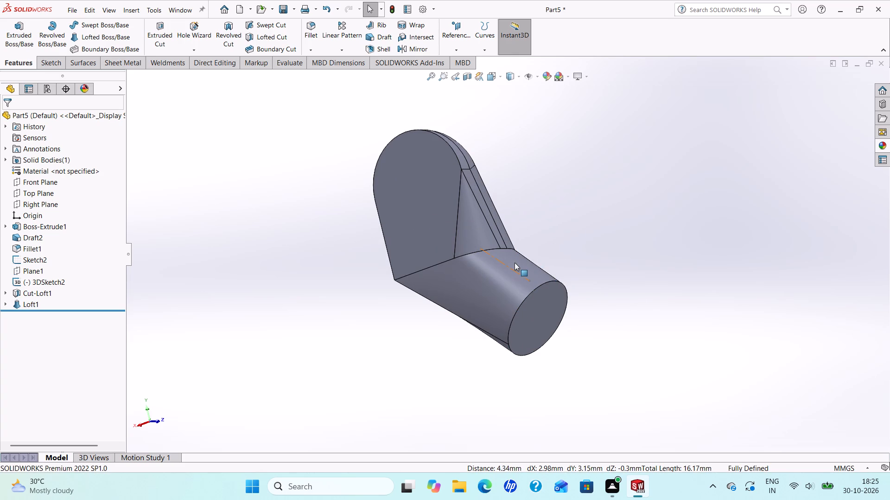
right_click(513, 269)
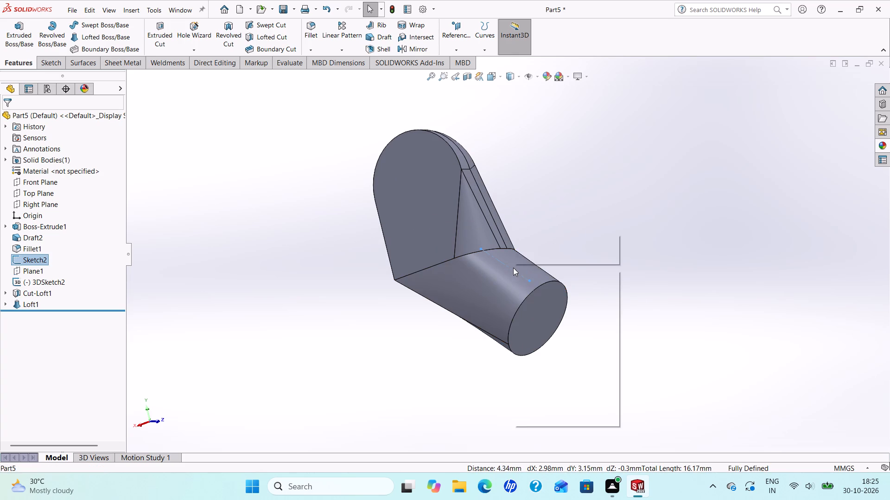
left_click(533, 255)
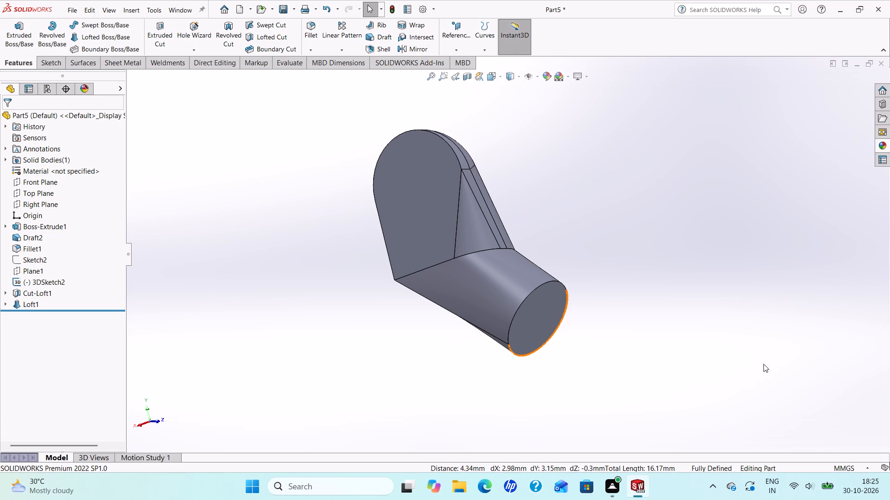
Start a new sketch on the circular end face of the loft.
left_click(549, 322)
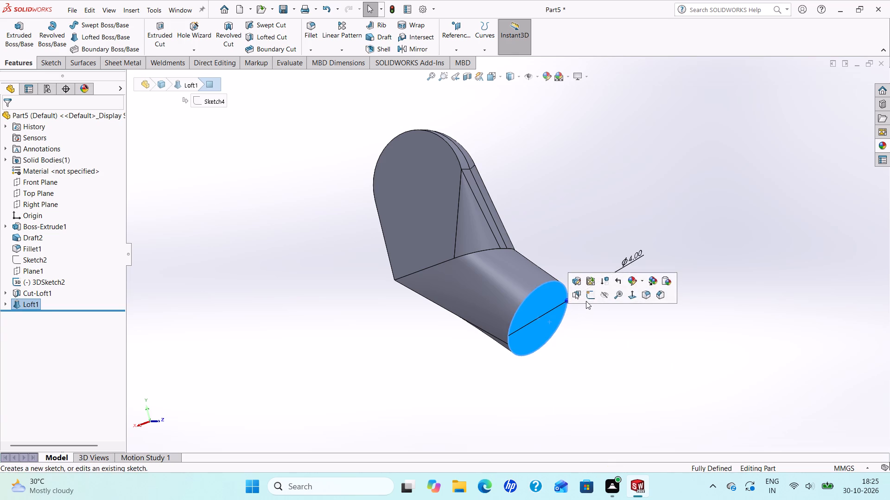
left_click(586, 301)
scroll(586, 301, "up", 3)
scroll(525, 274, "down", 1)
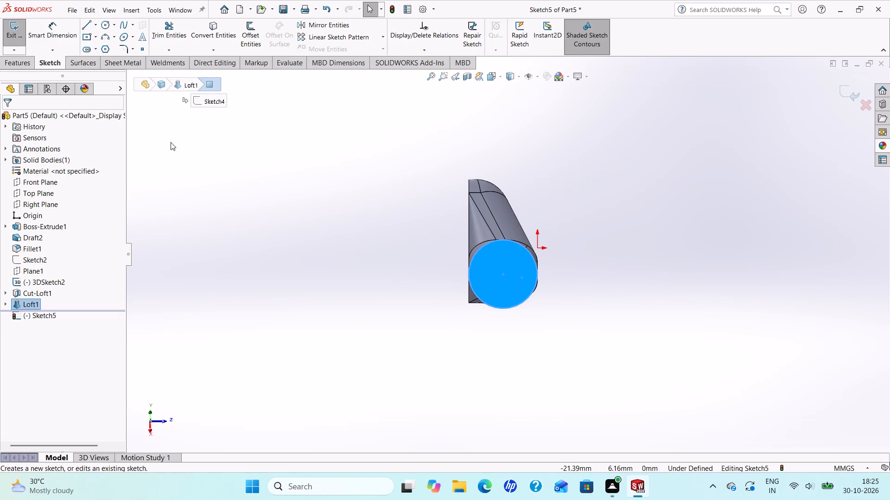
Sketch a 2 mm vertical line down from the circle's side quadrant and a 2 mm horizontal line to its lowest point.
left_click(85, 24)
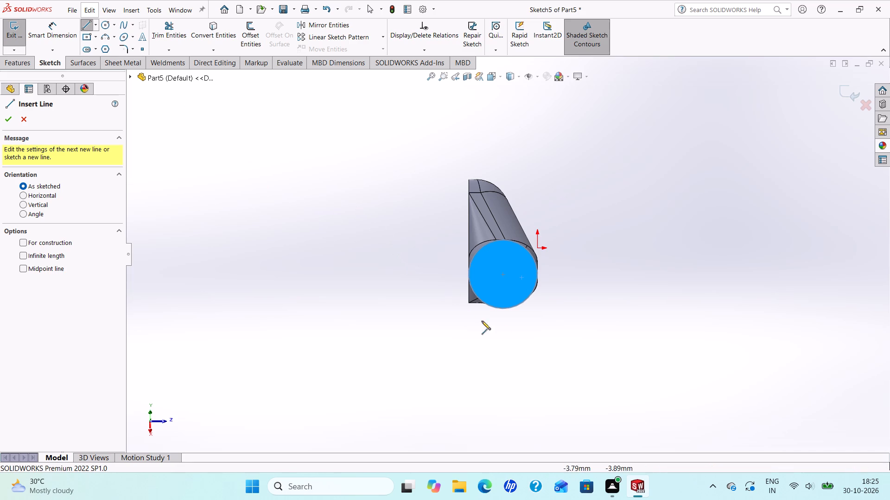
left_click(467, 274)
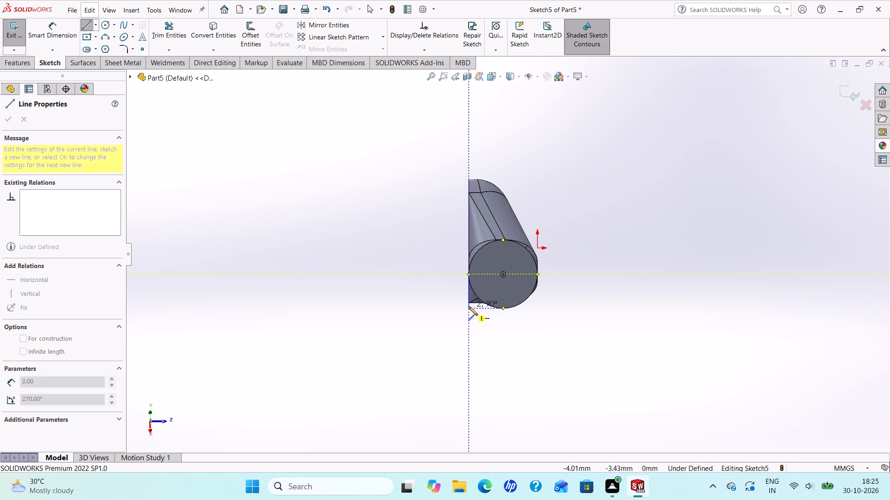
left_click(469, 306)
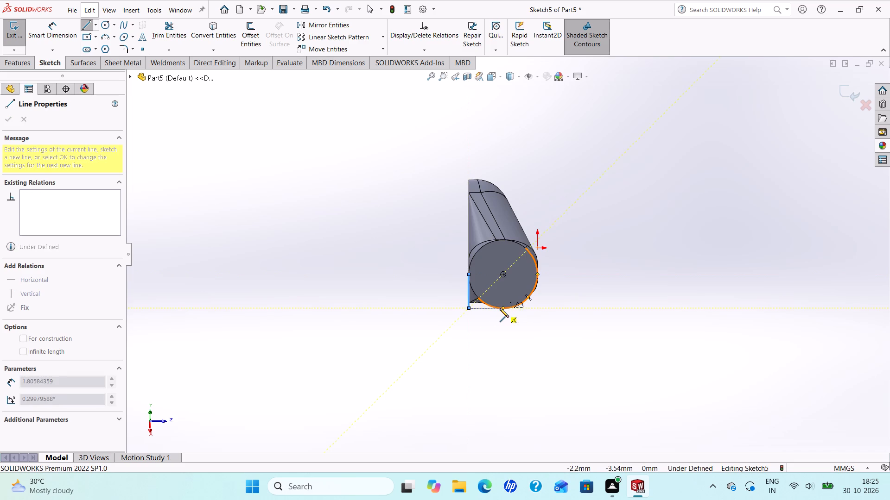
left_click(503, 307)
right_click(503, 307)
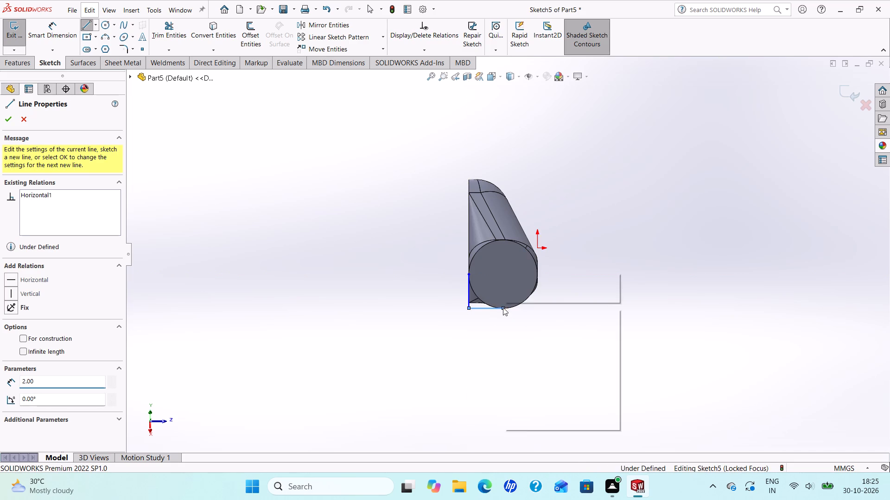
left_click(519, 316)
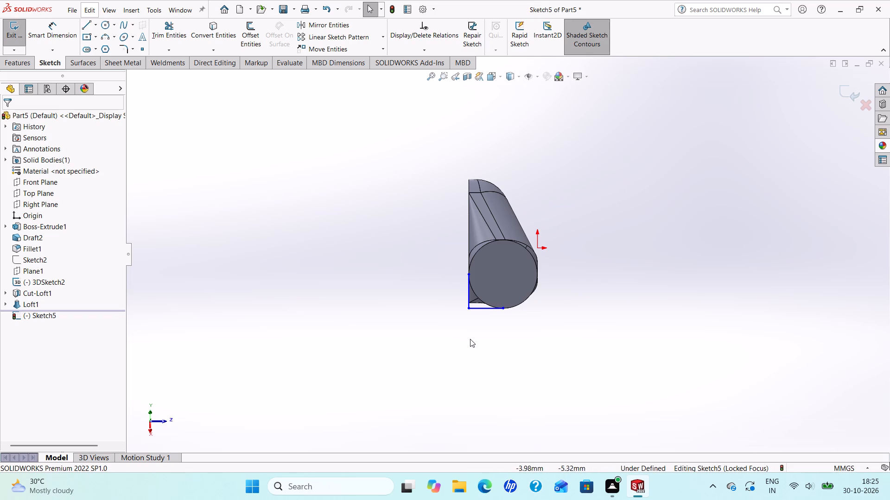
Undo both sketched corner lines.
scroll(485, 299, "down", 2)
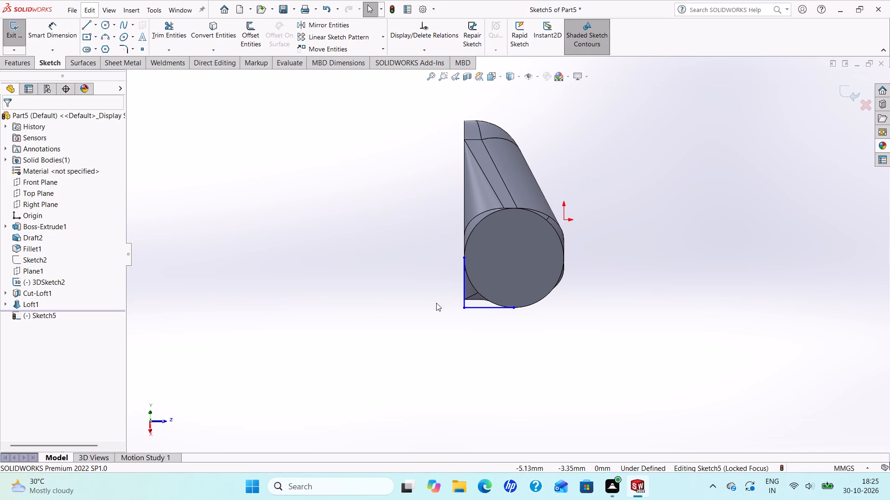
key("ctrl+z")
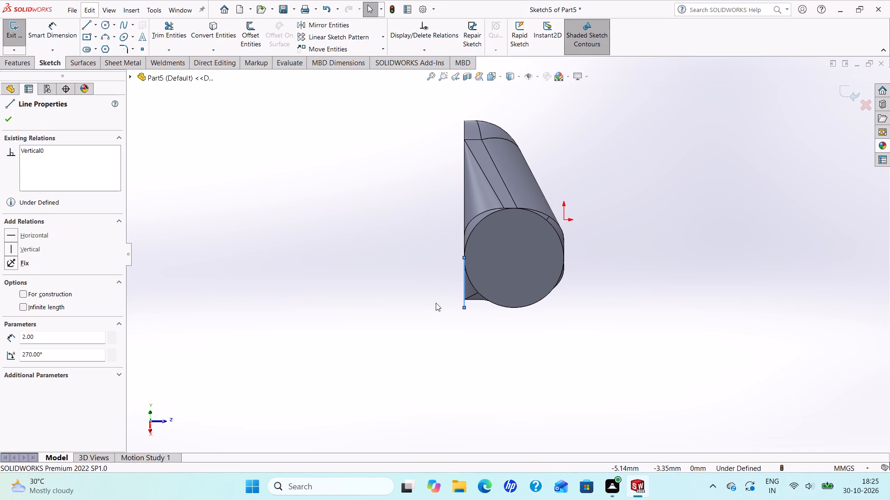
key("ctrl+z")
Sketch a vertical line about 2 mm down from the circle's flat-face-side quadrant and connect it to the circle's lowest point with a line about 2 mm long.
left_click(83, 24)
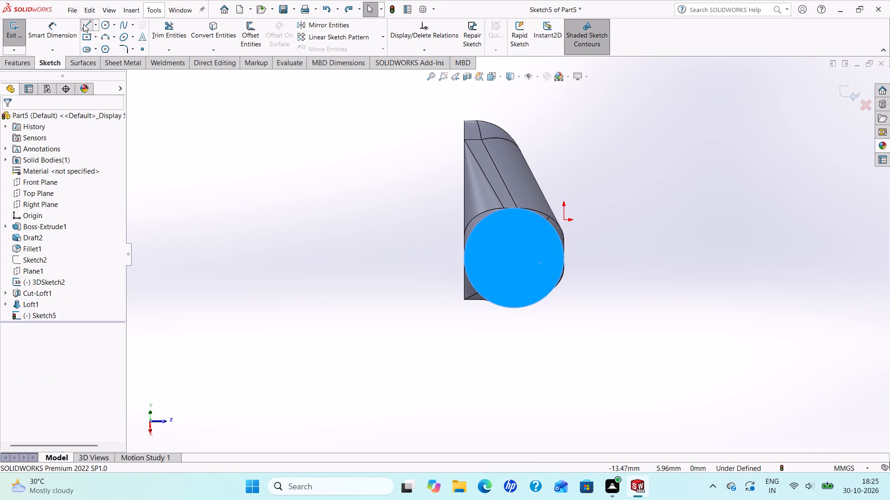
left_click(464, 257)
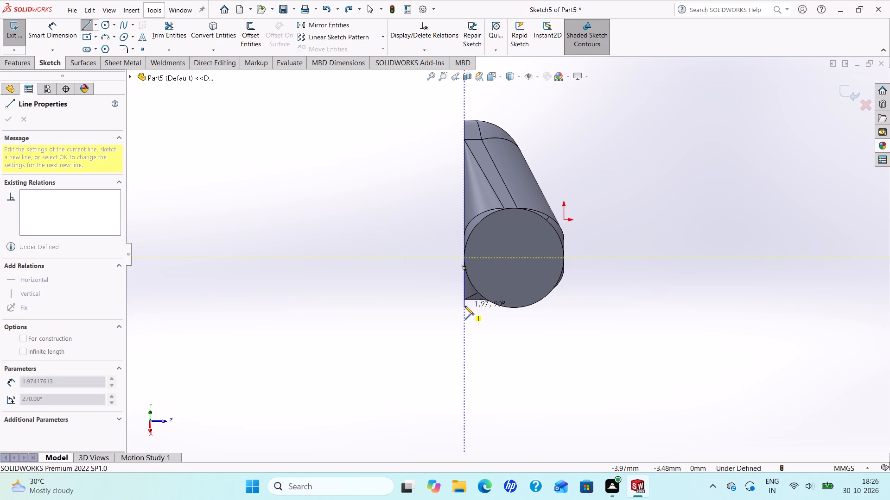
left_click(465, 306)
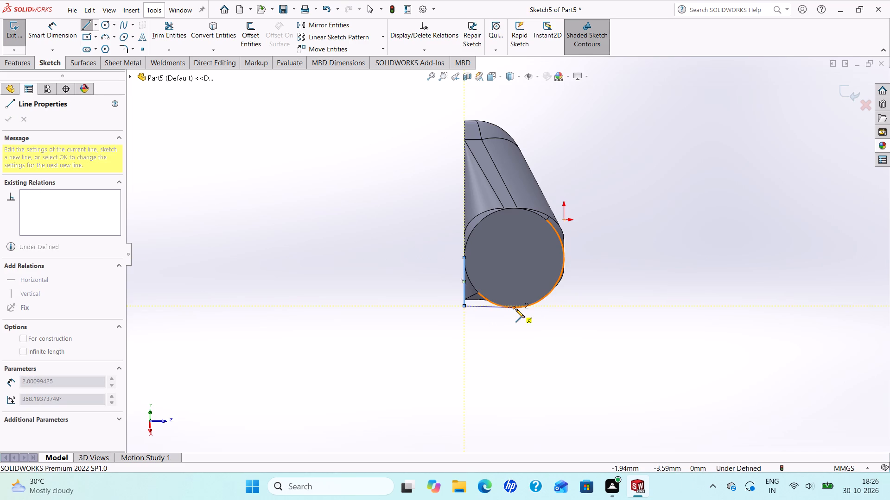
left_click(514, 308)
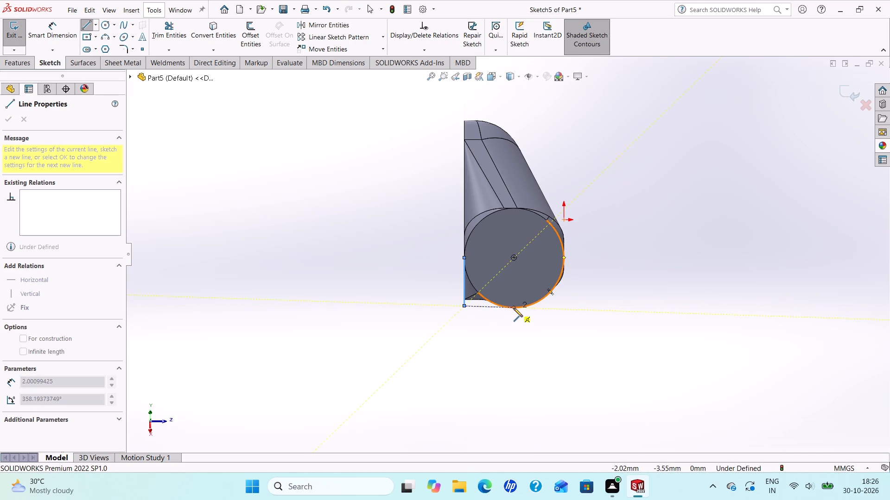
right_click(514, 308)
left_click(533, 316)
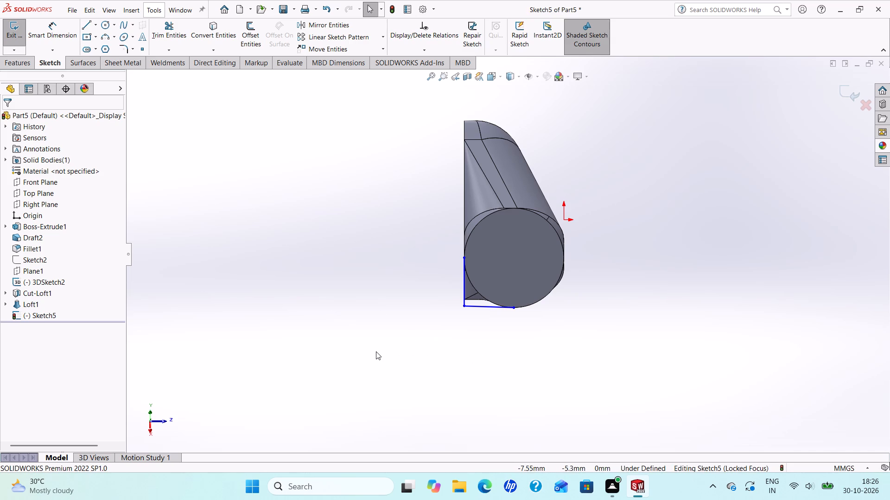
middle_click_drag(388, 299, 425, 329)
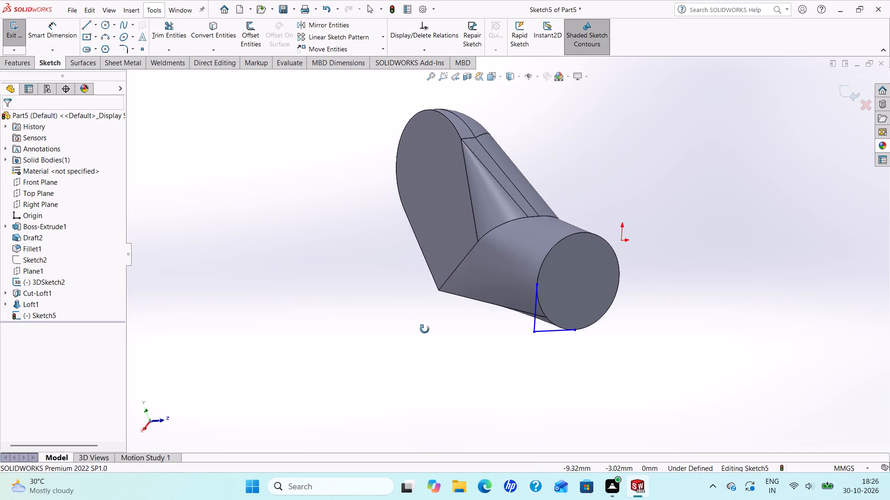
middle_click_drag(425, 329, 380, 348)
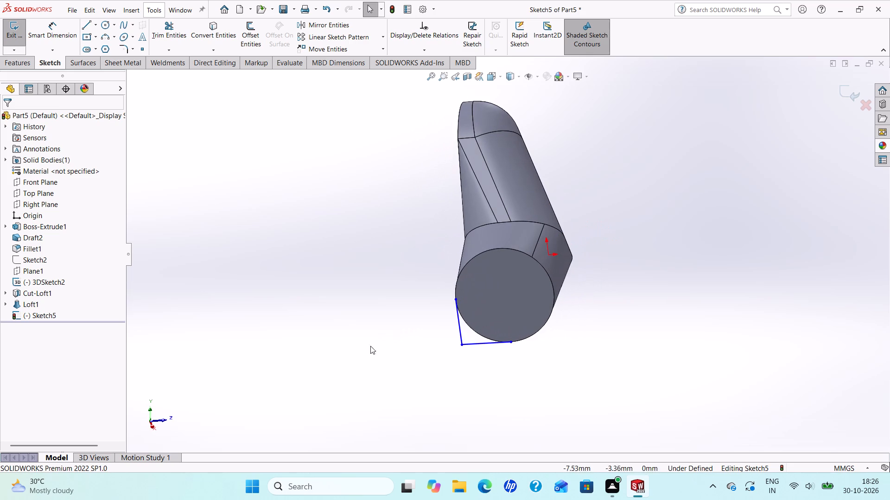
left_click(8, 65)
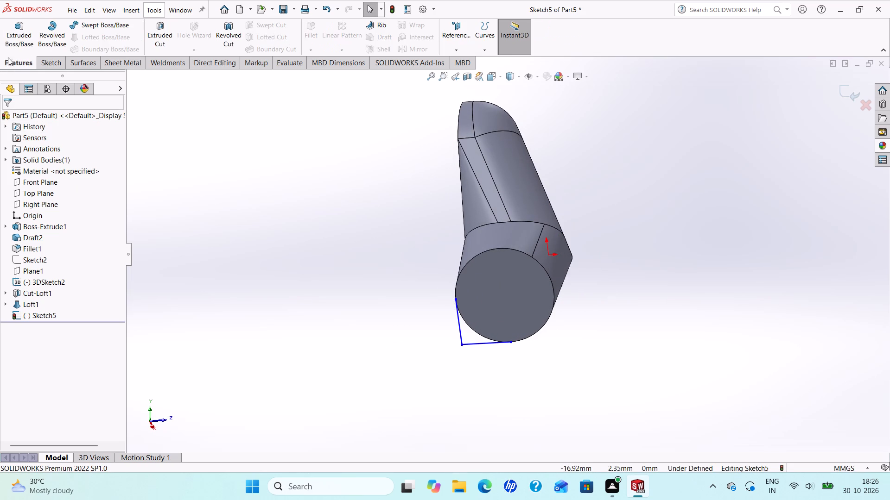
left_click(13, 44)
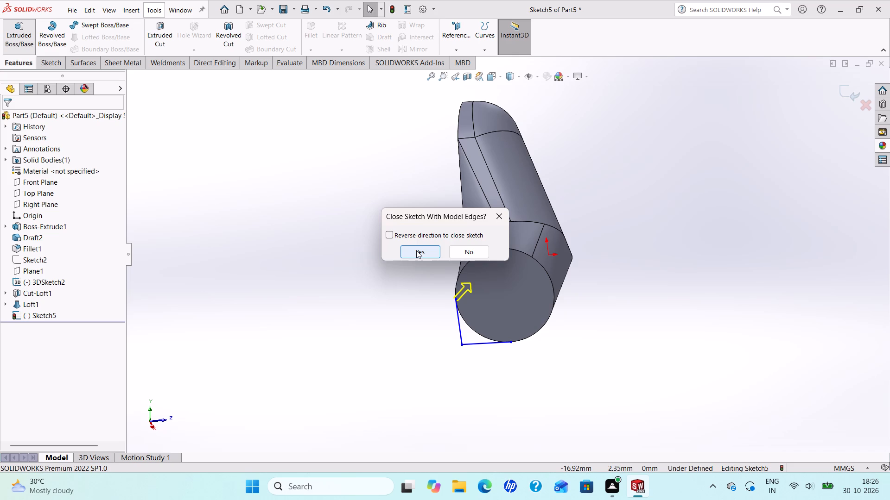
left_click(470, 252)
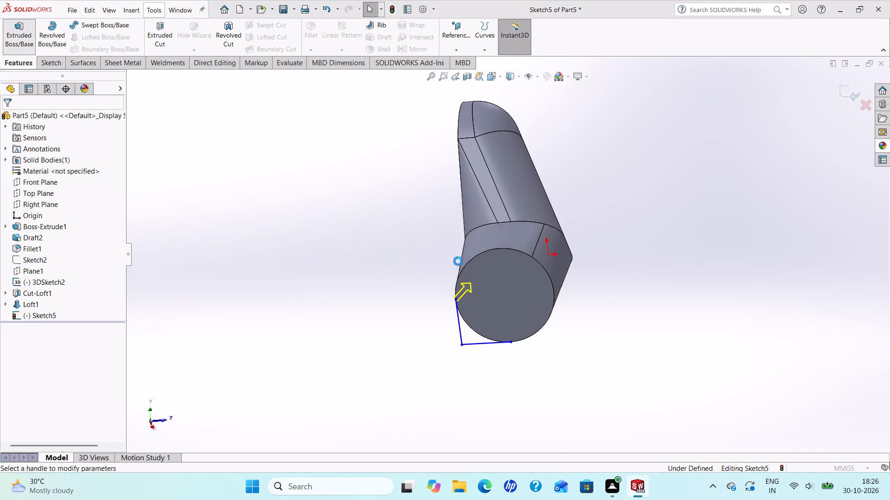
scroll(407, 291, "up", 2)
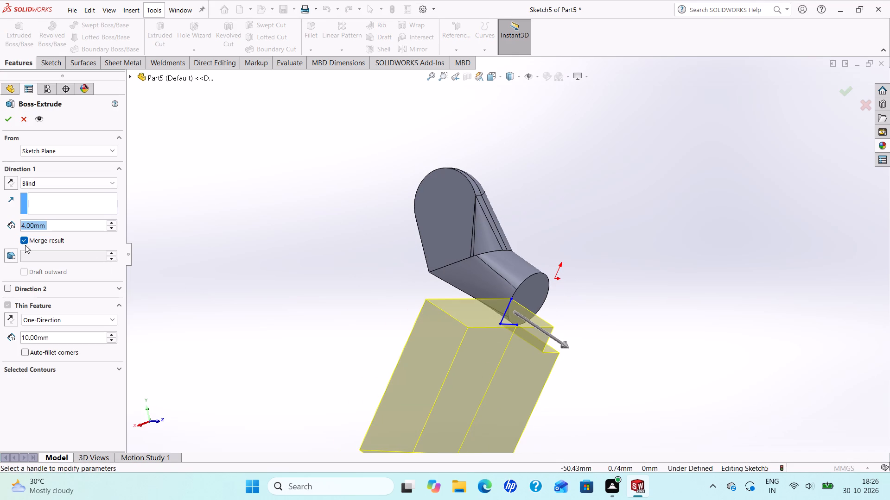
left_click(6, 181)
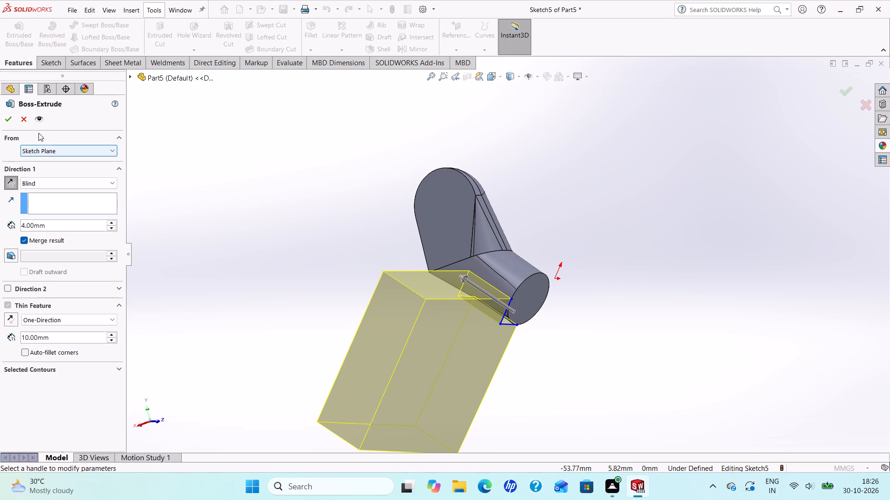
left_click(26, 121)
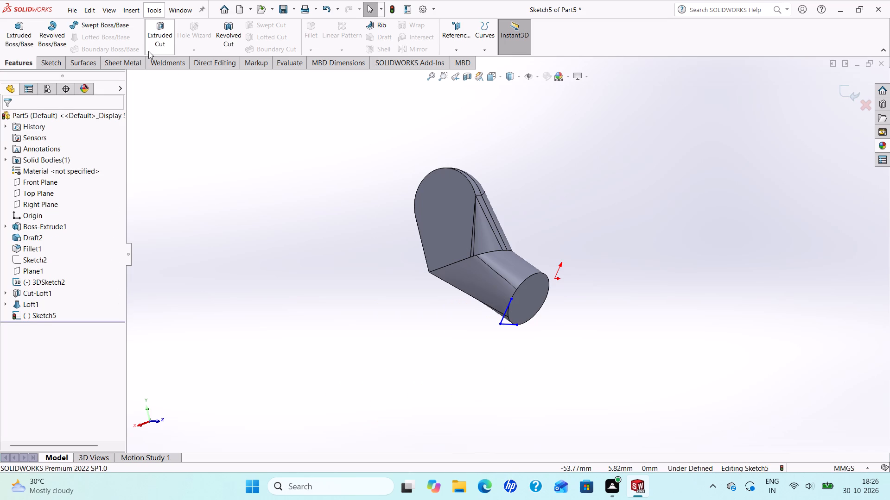
Extrude-cut the corner region between the two sketched lines and the circle to a blind depth of 13 mm.
left_click(153, 47)
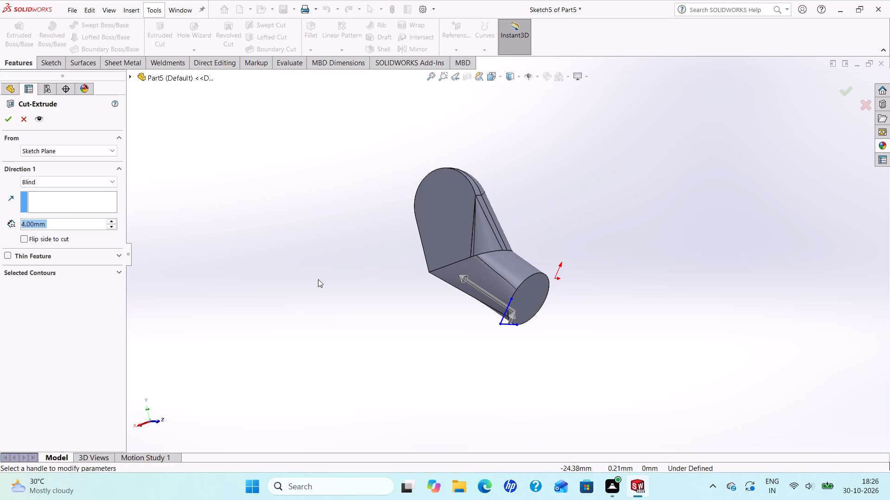
type("13")
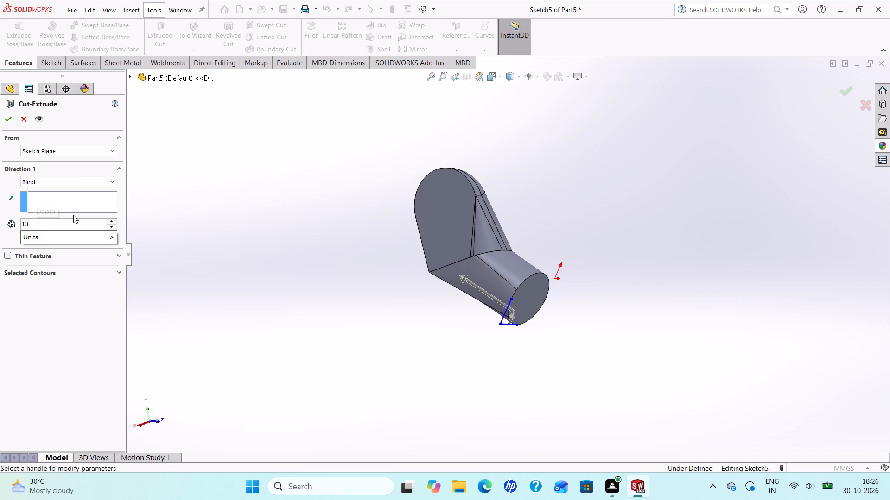
key("Return")
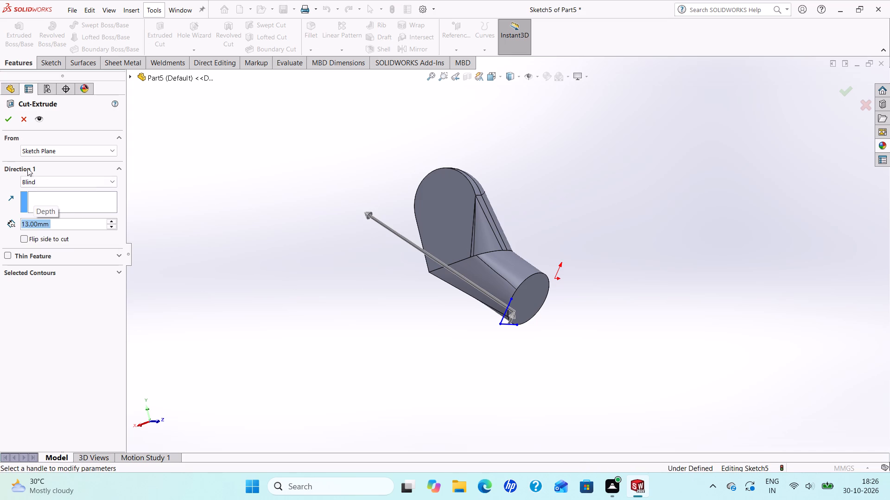
left_click(8, 123)
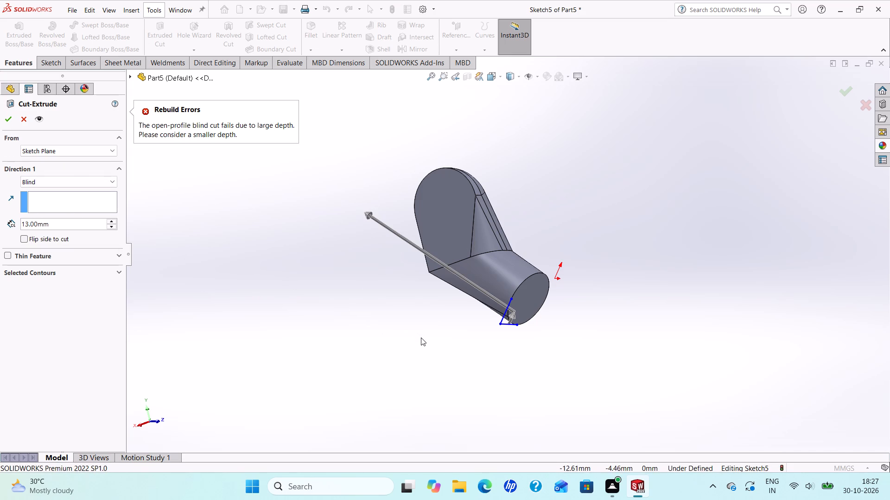
scroll(421, 339, "down", 1)
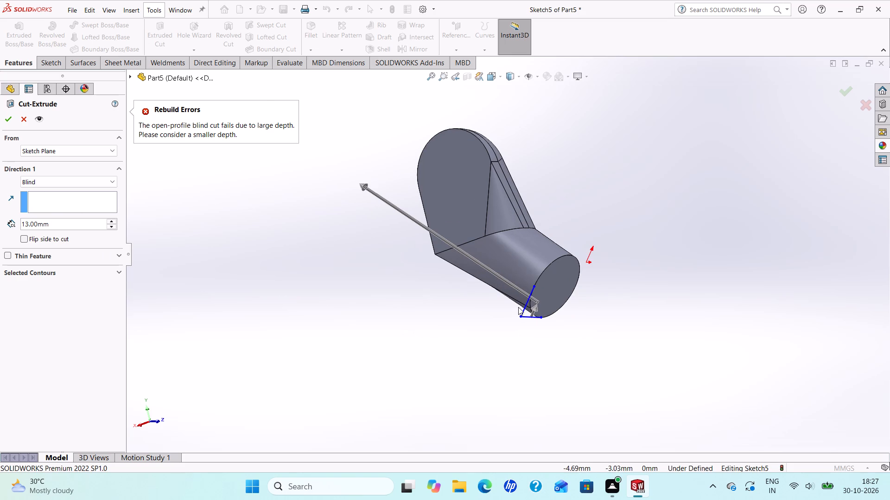
scroll(518, 306, "down", 3)
left_click(120, 272)
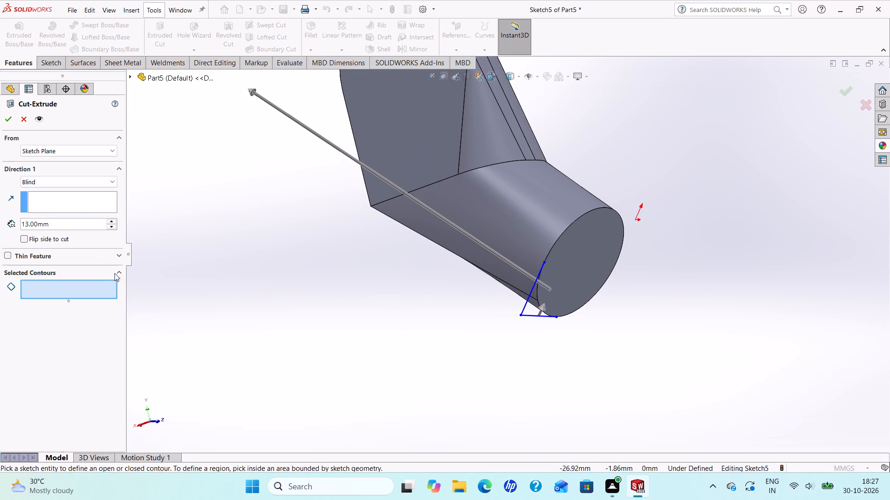
left_click(81, 283)
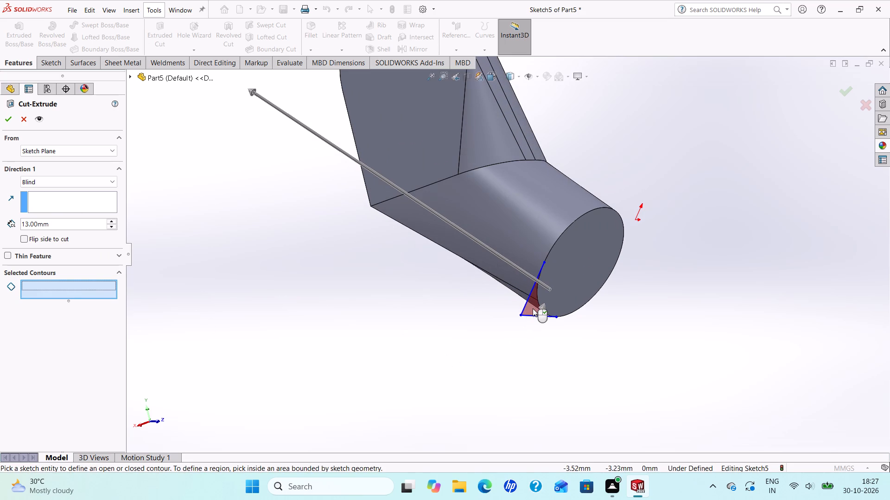
left_click(533, 308)
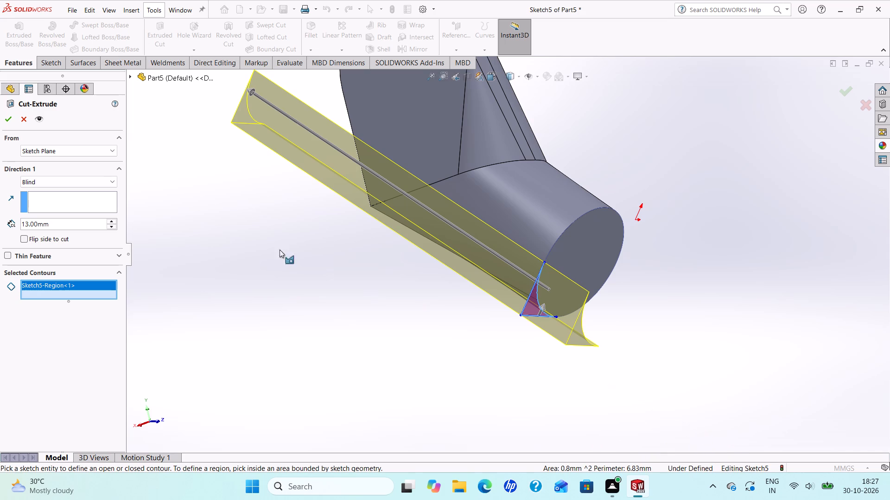
left_click(14, 121)
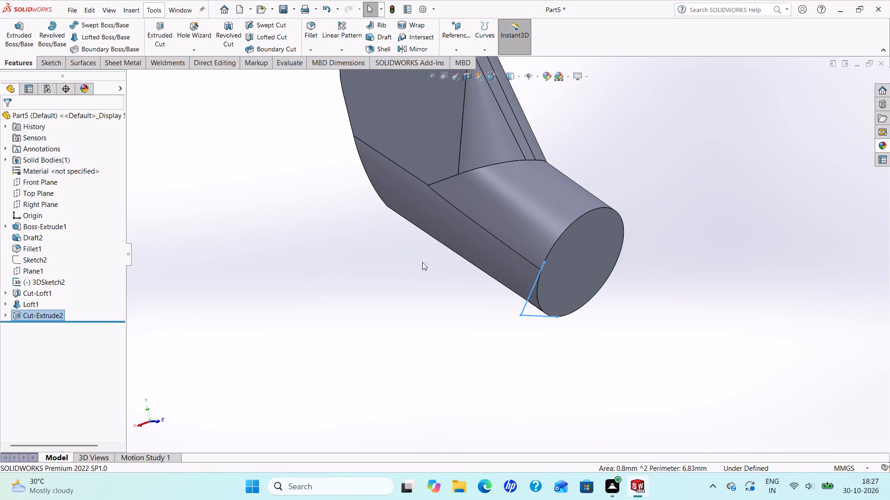
key("Escape")
Start a new sketch on the loft's circular end face and draw a concentric circle about 2.05 mm in diameter.
middle_click_drag(485, 266, 419, 246)
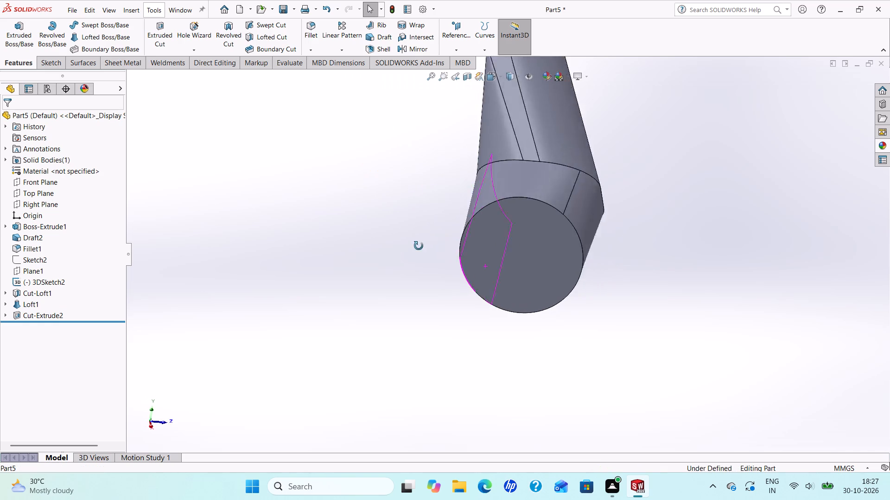
middle_click_drag(419, 246, 501, 222)
scroll(501, 222, "up", 4)
scroll(500, 209, "down", 2)
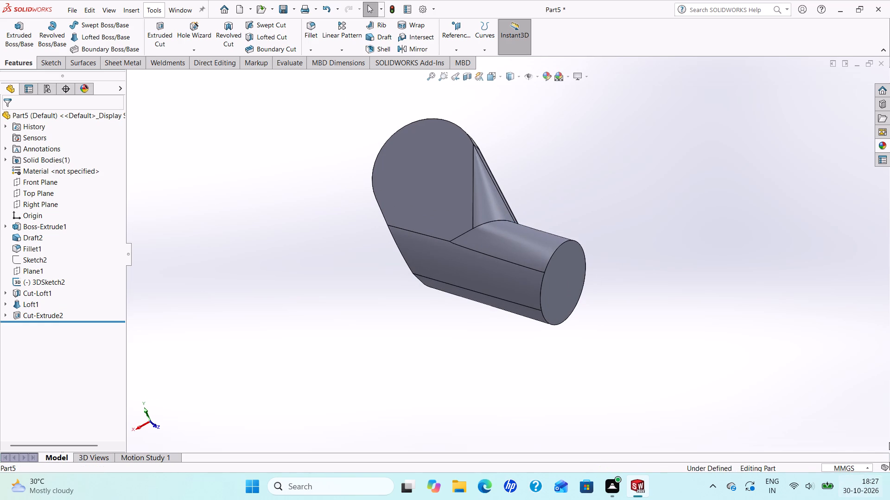
left_click(570, 276)
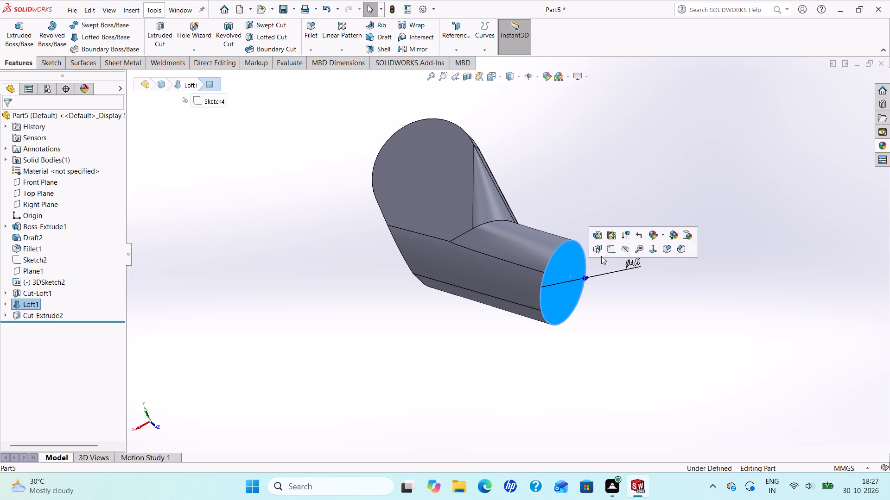
left_click(616, 246)
scroll(588, 255, "up", 1)
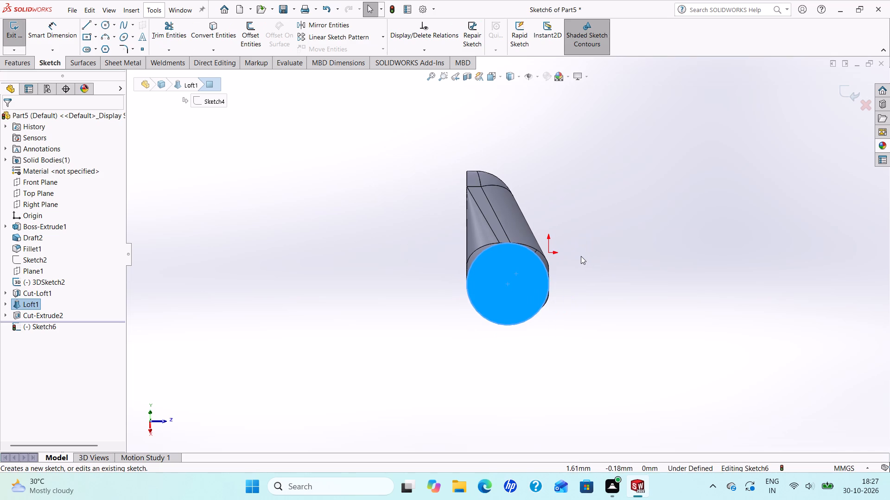
scroll(573, 256, "down", 1)
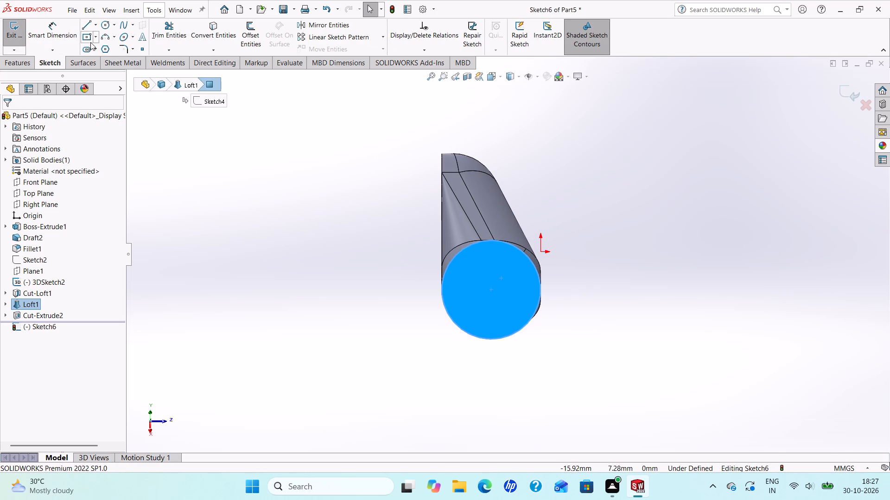
left_click(108, 25)
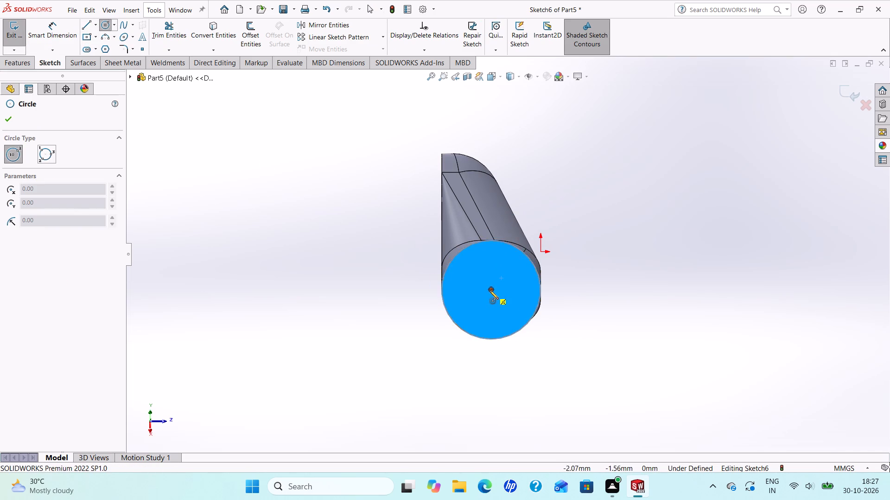
left_click(489, 290)
left_click(504, 312)
right_click(504, 312)
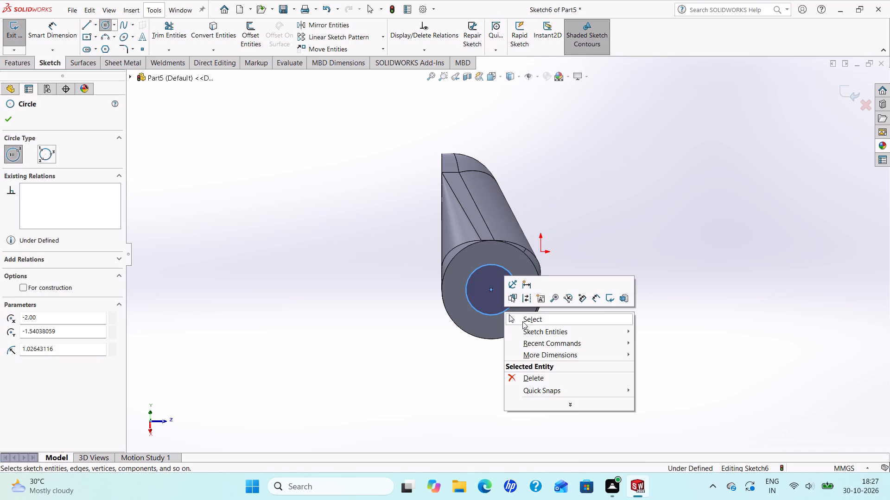
left_click(522, 321)
Dimension the sketched circle's diameter as 2.25 mm.
left_click(40, 24)
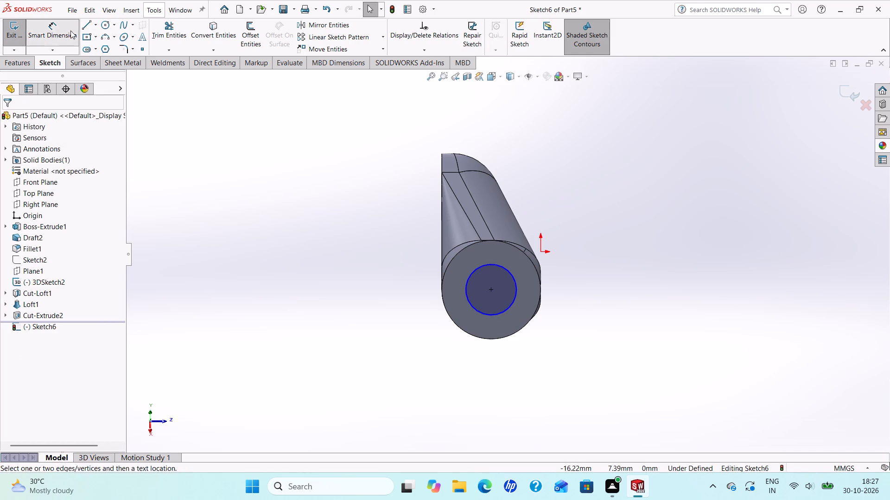
left_click(513, 279)
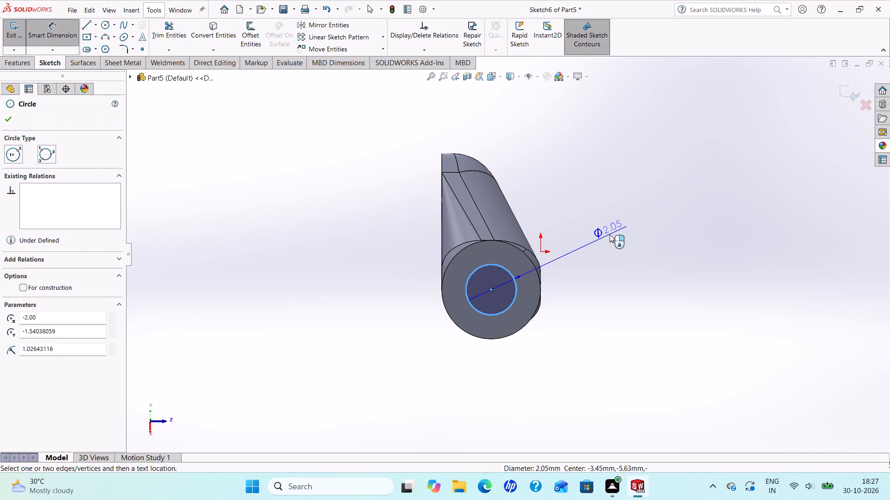
left_click(610, 234)
type("2.25")
key("Return")
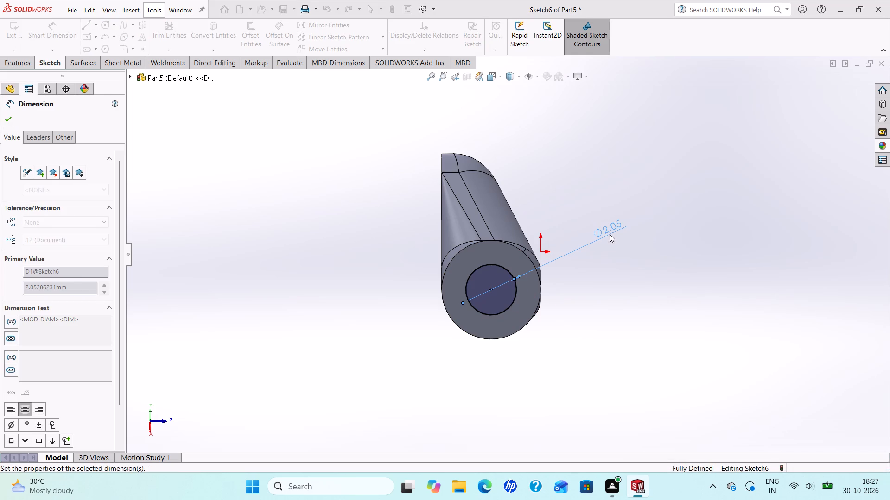
left_click(7, 115)
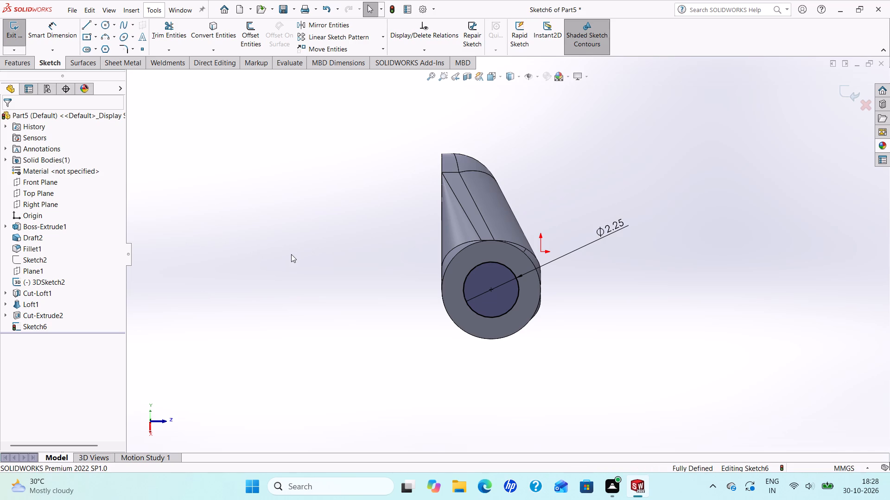
Extrude-cut the 2.25 mm circle into the round end to a blind depth of 5.75 mm.
left_click(12, 62)
left_click(154, 40)
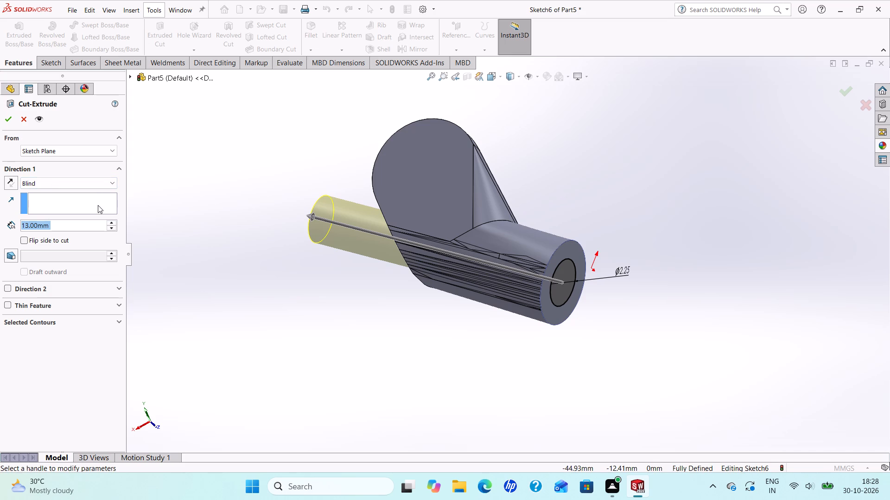
key("5")
key("period")
key("7")
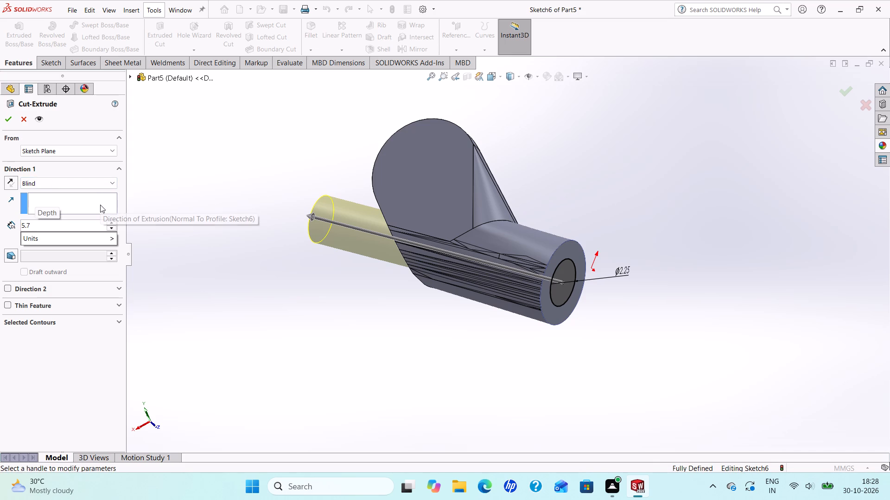
key("5")
key("Return")
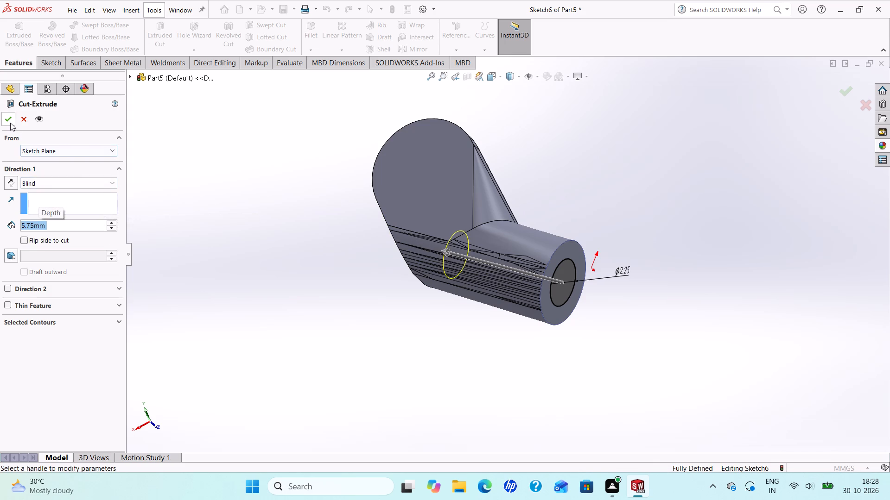
left_click(10, 123)
Start a new sketch on the Right Plane.
middle_click_drag(275, 314, 209, 260)
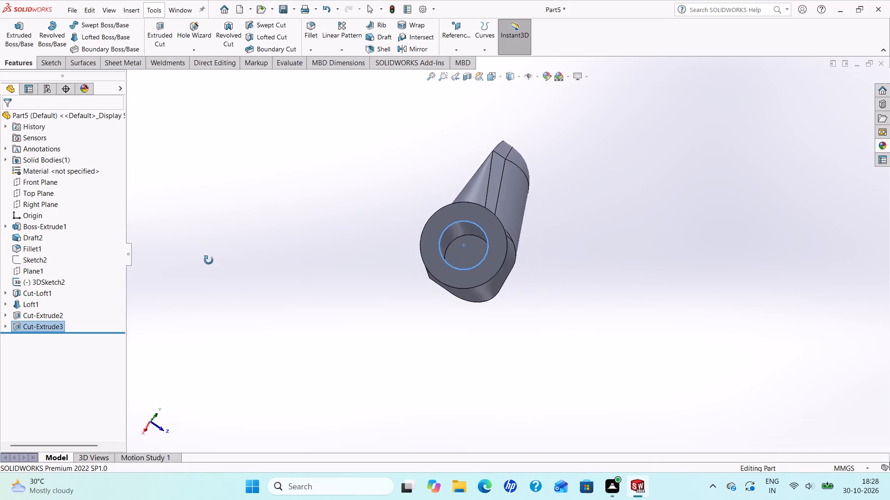
middle_click_drag(209, 260, 242, 328)
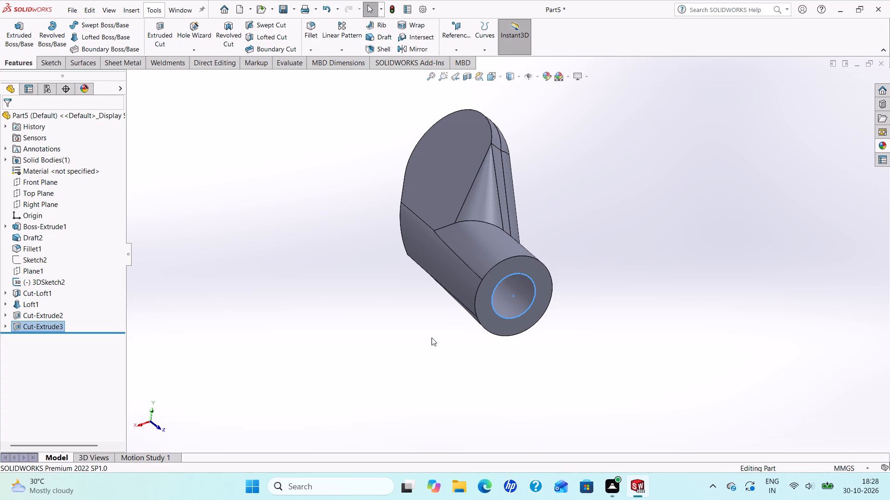
middle_click_drag(459, 300, 350, 256)
scroll(384, 254, "up", 1)
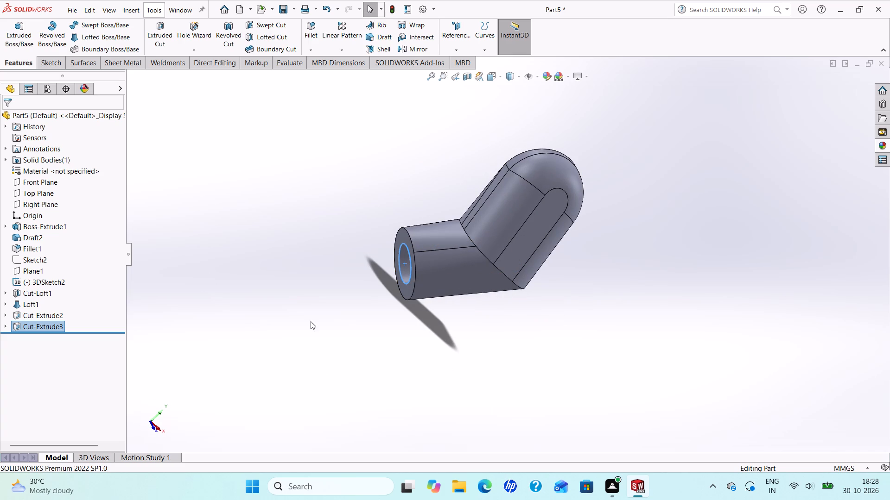
left_click(35, 203)
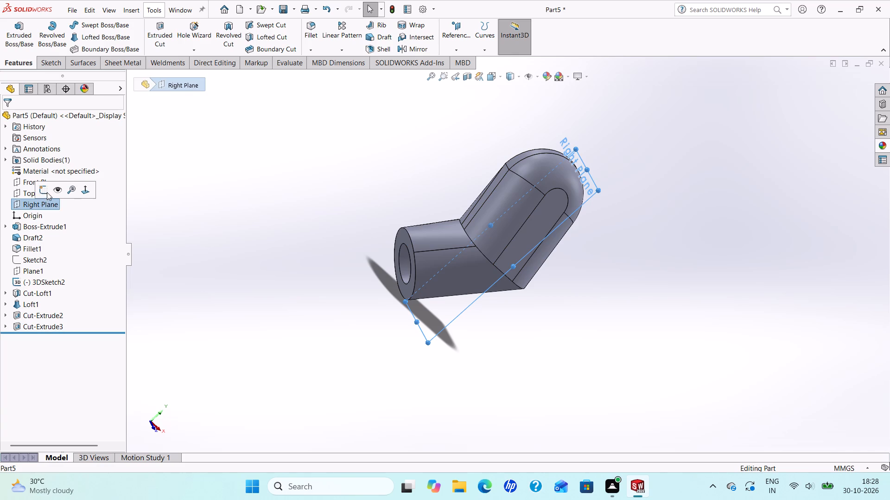
left_click(46, 192)
scroll(381, 248, "up", 2)
scroll(606, 239, "up", 1)
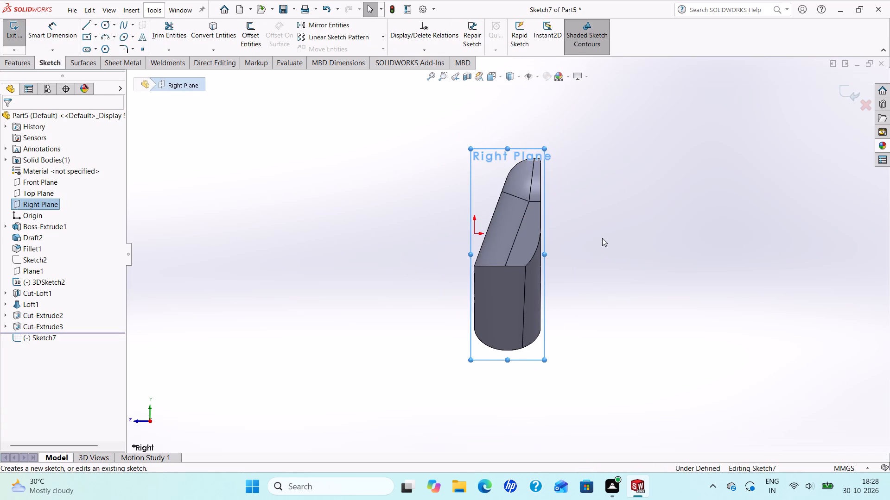
scroll(592, 233, "down", 1)
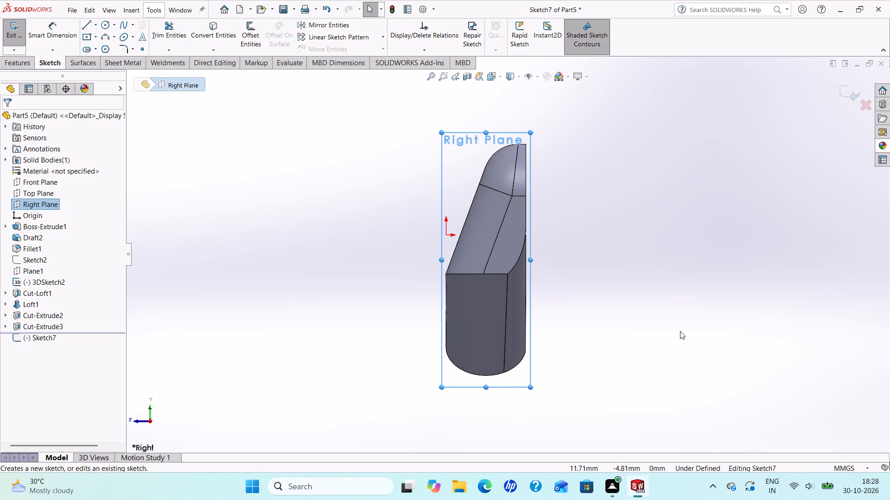
Sketch a horizontal centerline about 6.4 mm long from the edge vertex at the base of the rounded top, outward past the flat face.
left_click(85, 25)
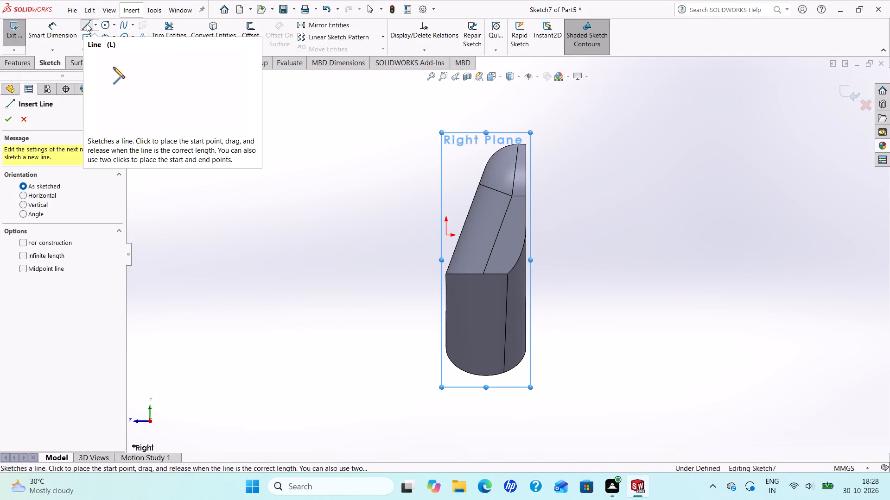
left_click(94, 25)
left_click(102, 46)
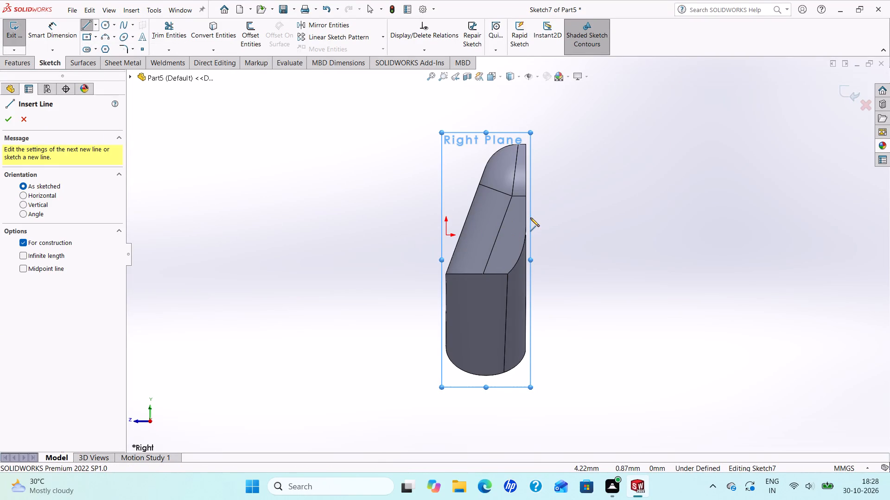
left_click(512, 196)
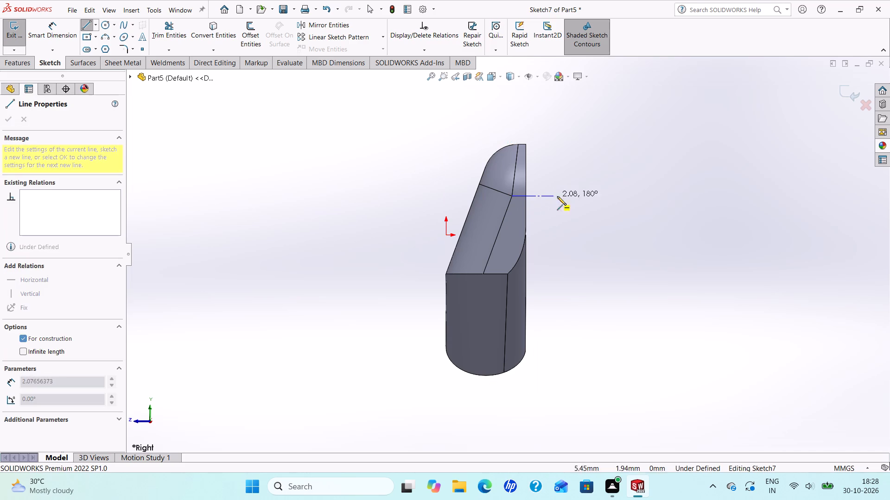
left_click(641, 196)
right_click(641, 196)
left_click(657, 203)
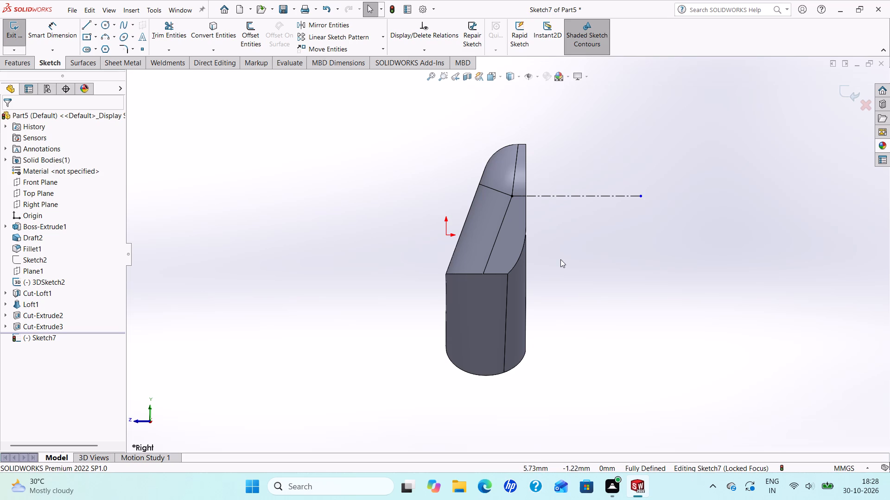
Sketch a horizontal line about 4.19 mm outward from the flat face just above the centerline, ending in a vertical line about 1.14 mm up.
left_click(81, 24)
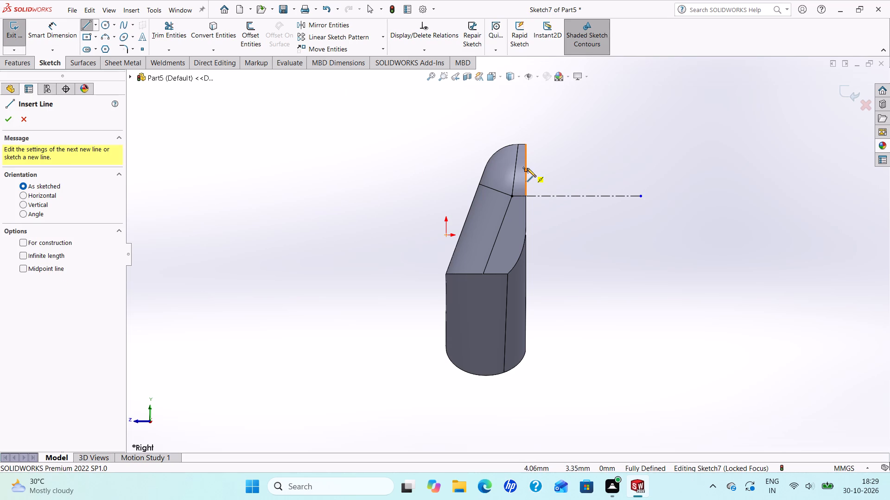
left_click(525, 181)
left_click(610, 179)
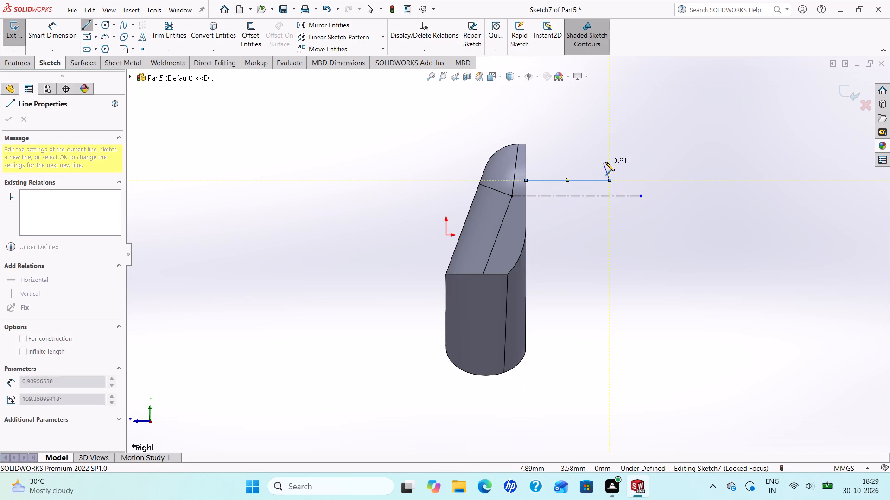
left_click(609, 158)
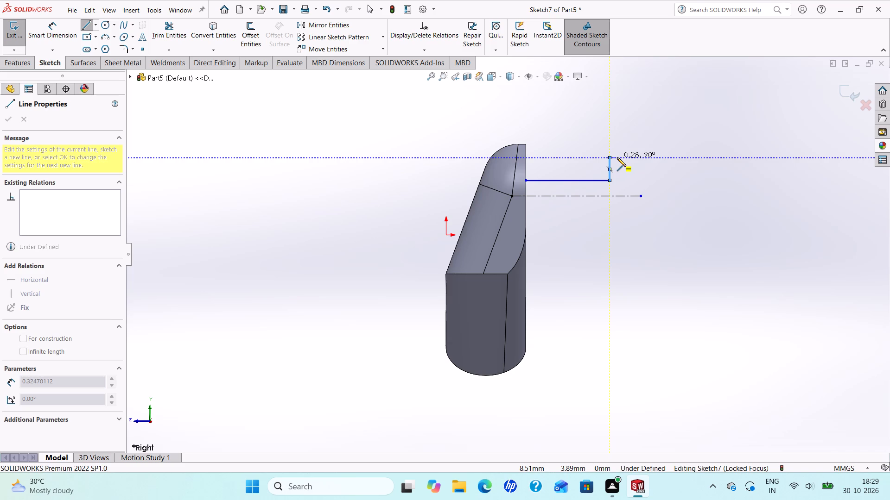
key("Escape")
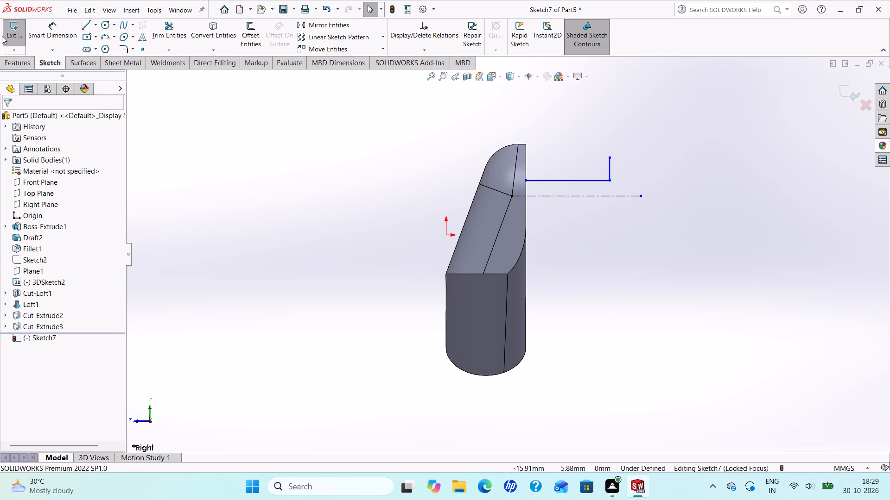
From the line's start, sketch connected lines about 1.5 mm up the flat face, 2.26 mm horizontally outward and 0.63 mm vertically up.
left_click(82, 26)
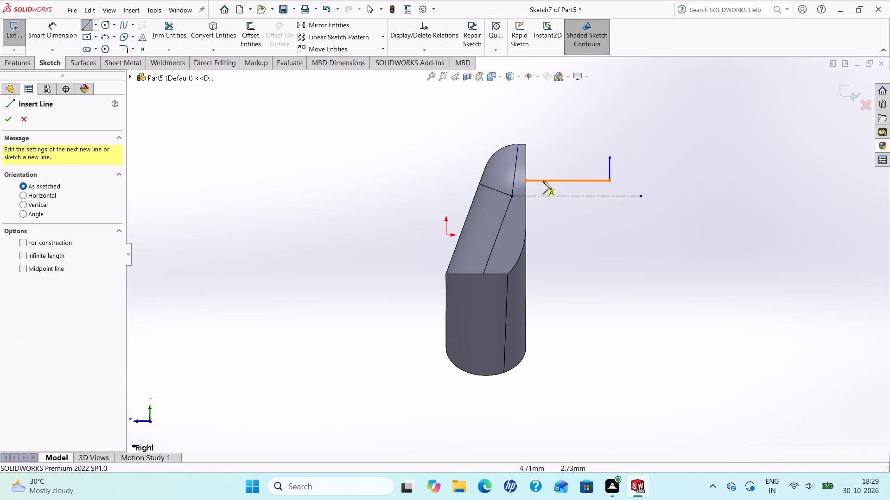
left_click(525, 178)
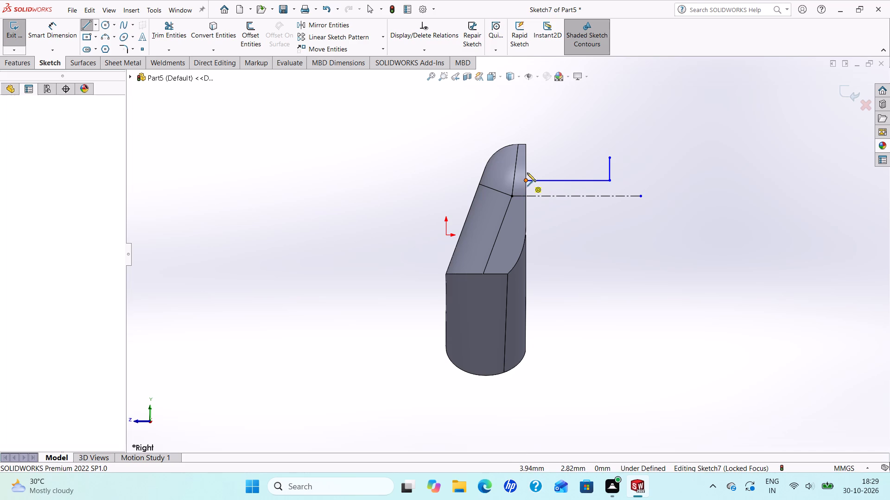
left_click(525, 150)
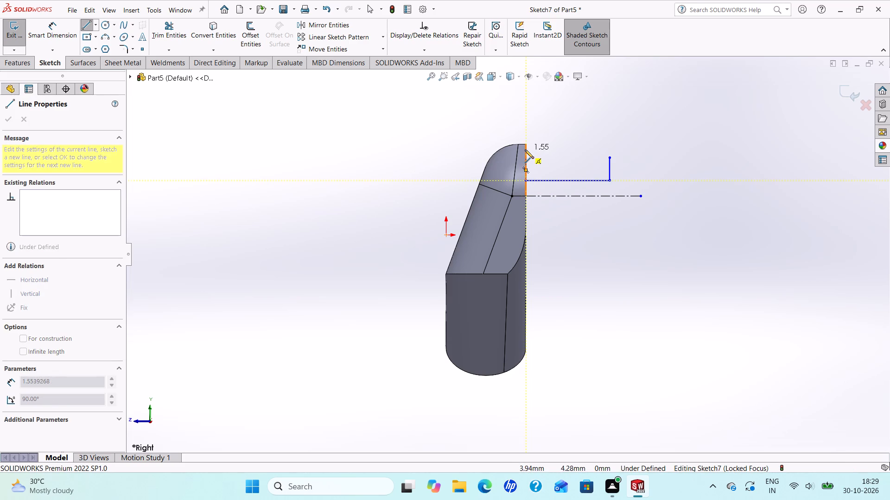
left_click(571, 151)
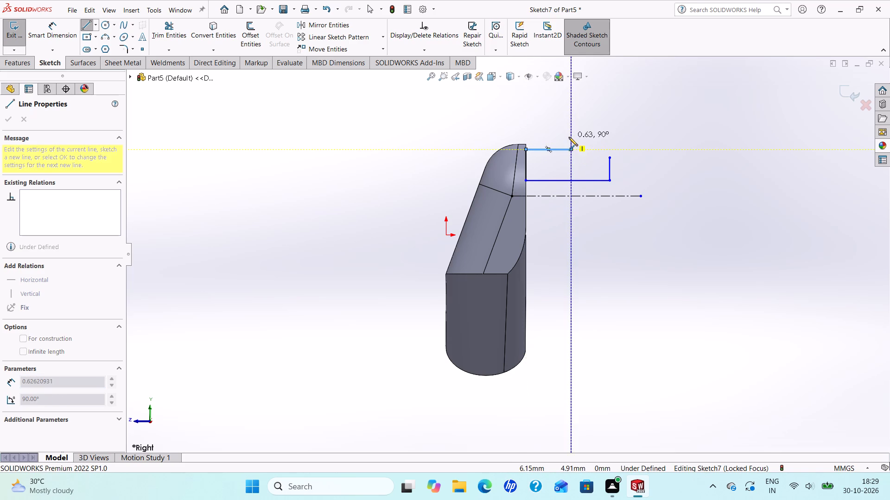
left_click(569, 137)
right_click(569, 137)
left_click(594, 148)
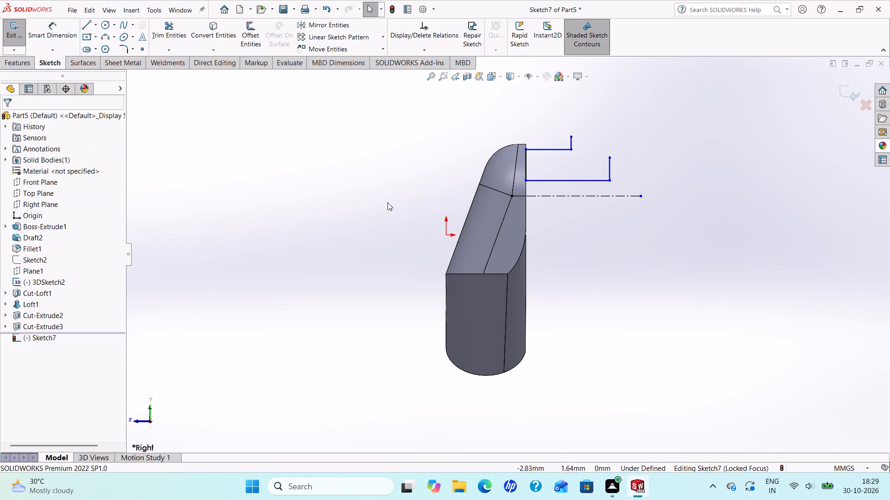
Dimension the distance between the lower horizontal line and the centerline as 0.85 mm.
left_click(42, 29)
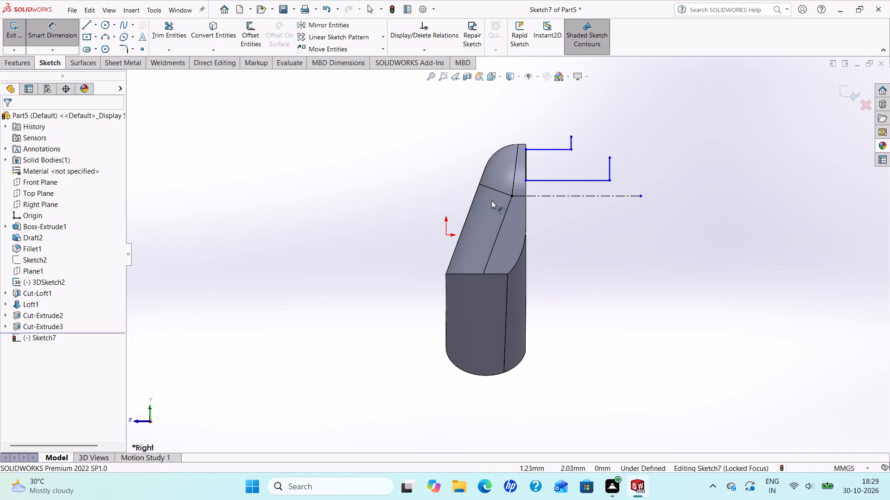
left_click_drag(545, 182, 550, 183)
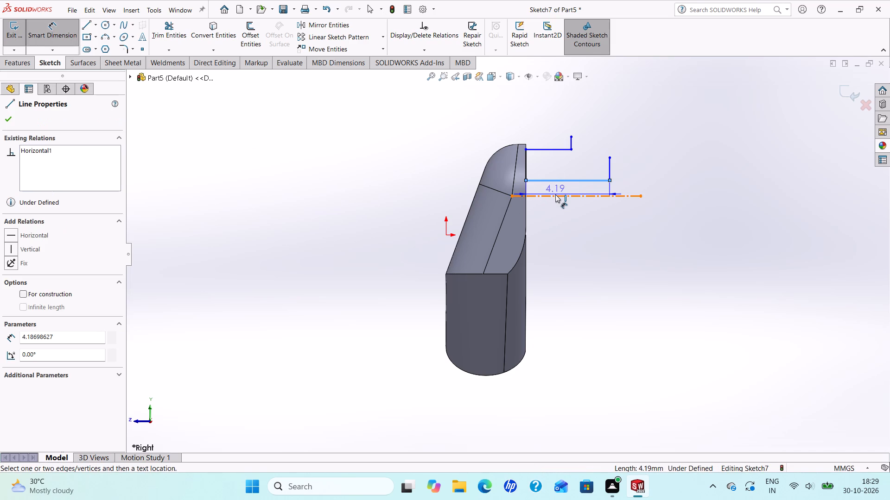
left_click(555, 194)
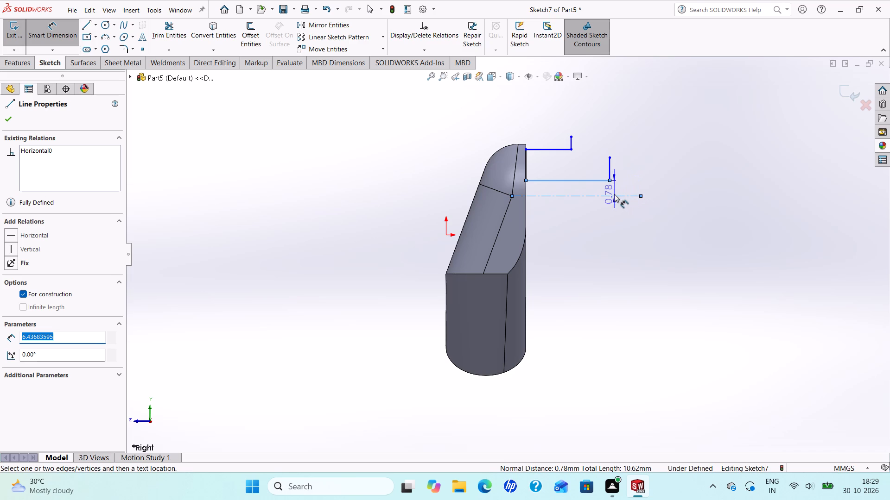
key("Escape")
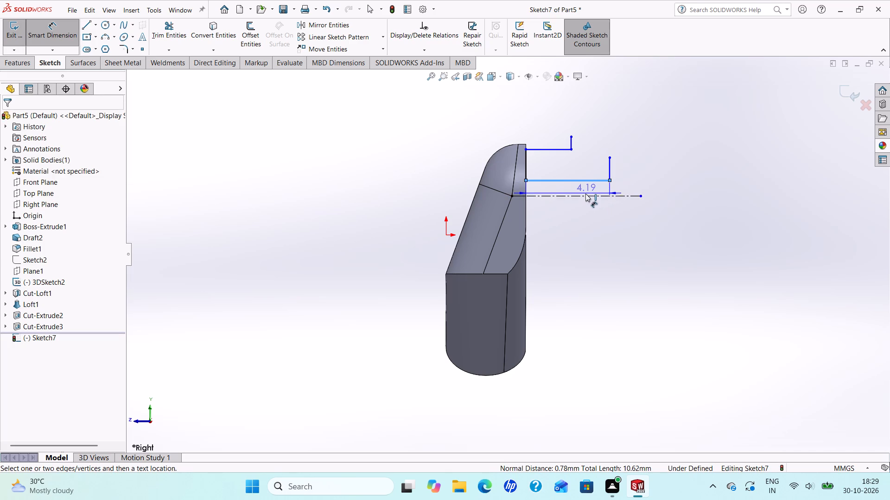
left_click(585, 194)
left_click(667, 188)
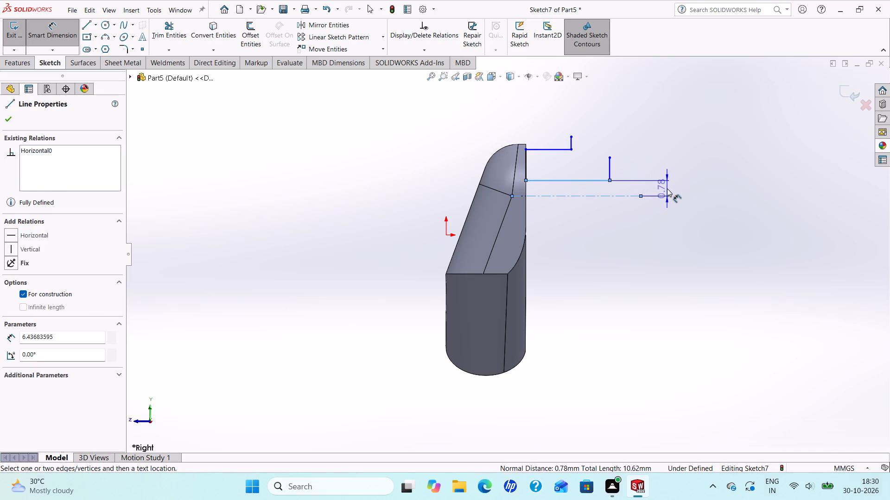
type("0.85")
key("Return")
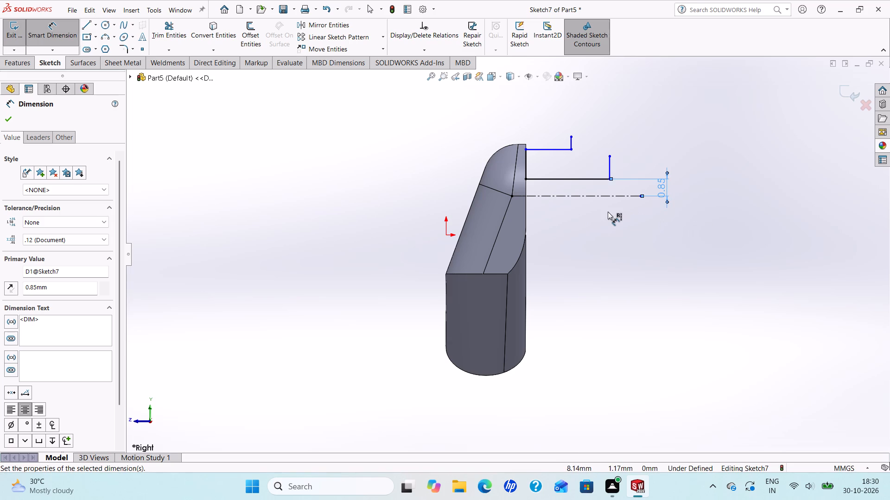
Dimension the distance between the lower and upper horizontal lines as 1 mm.
left_click(558, 178)
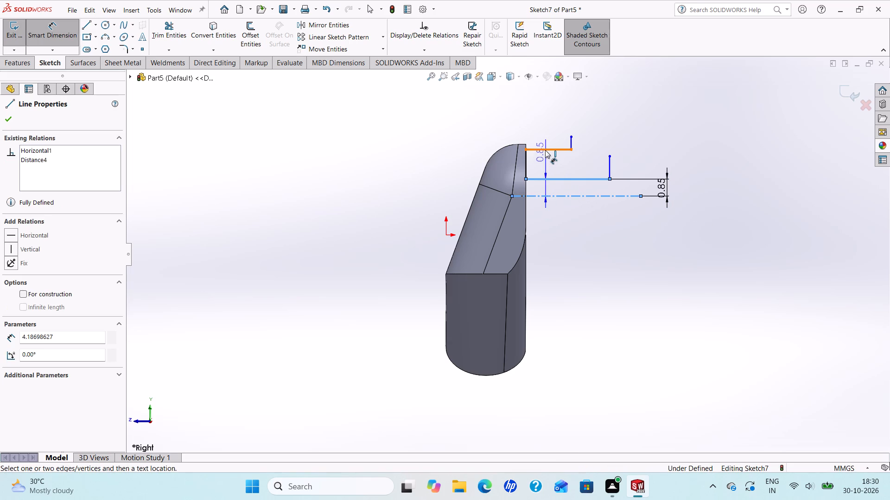
left_click(545, 150)
left_click(464, 153)
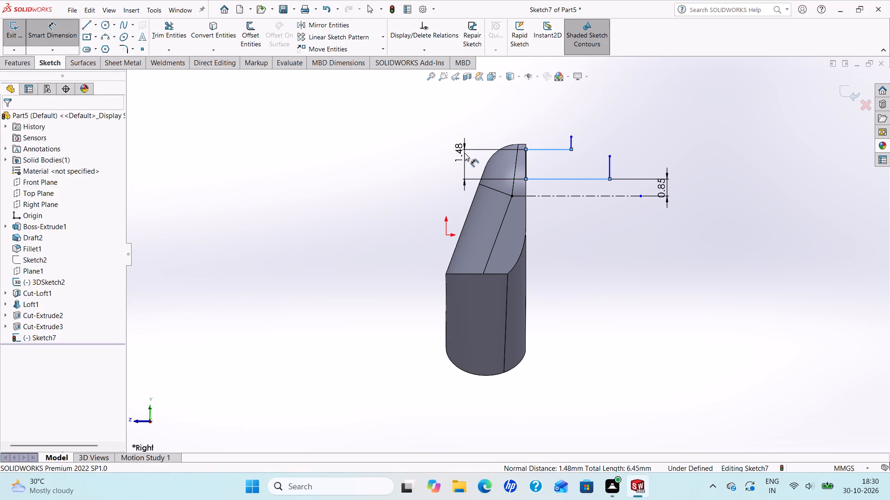
key("1")
key("Return")
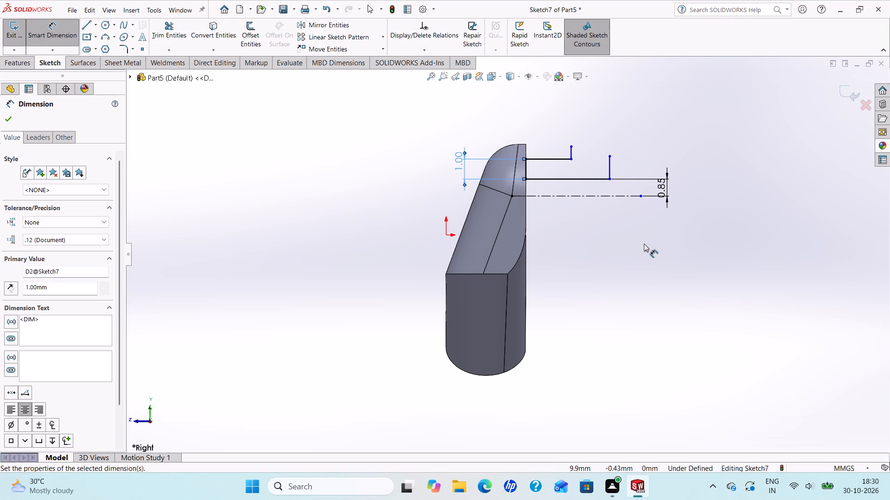
Dimension the short vertical line at the end of the upper horizontal line as 0.15 mm.
left_click(569, 154)
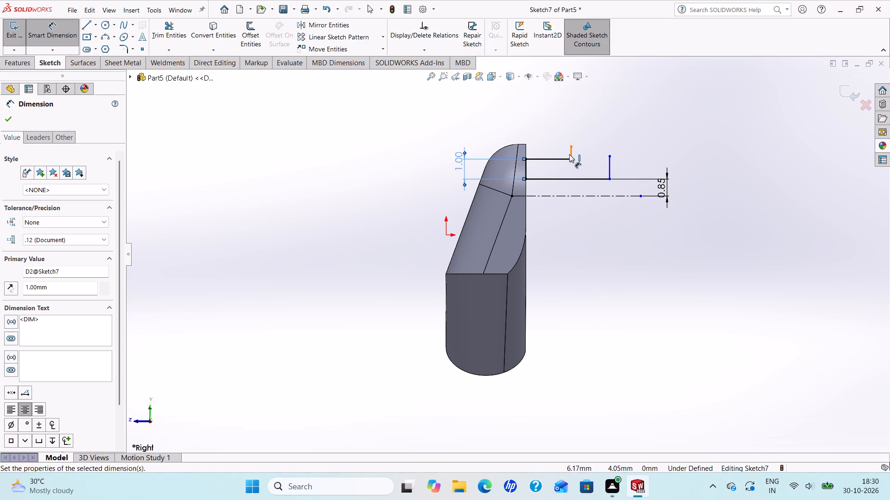
left_click(553, 137)
key("1")
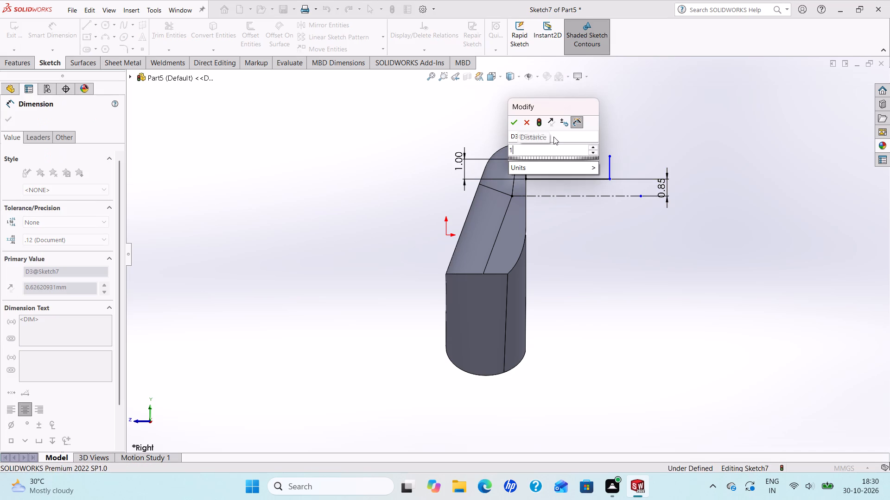
key("BackSpace")
type("0.")
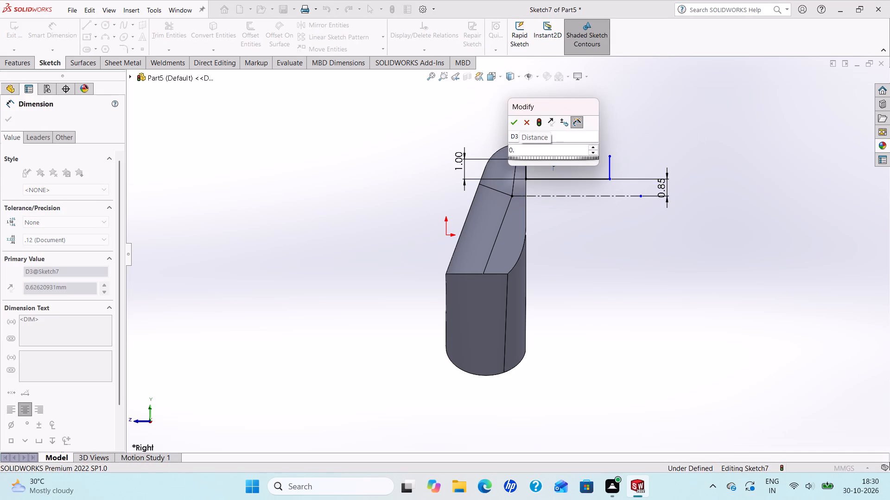
type("15")
key("Return")
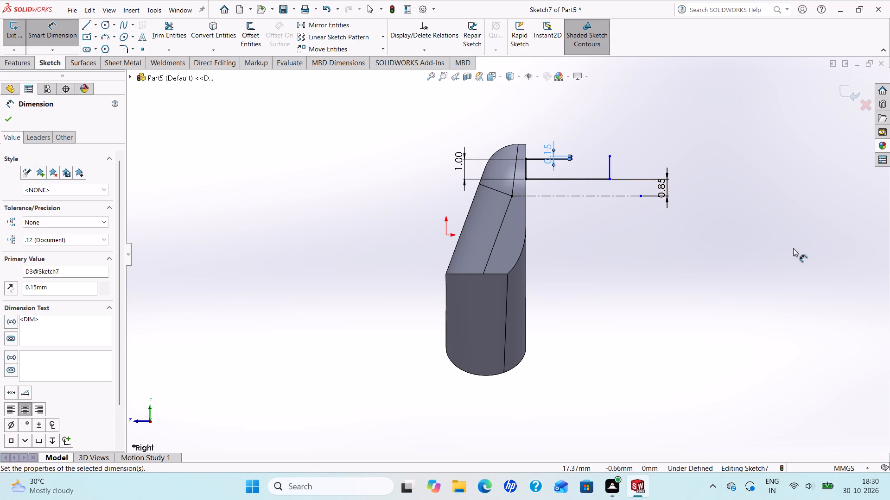
Dimension the length of the lower horizontal line as 3 mm.
left_click(583, 177)
left_click(589, 219)
key("3")
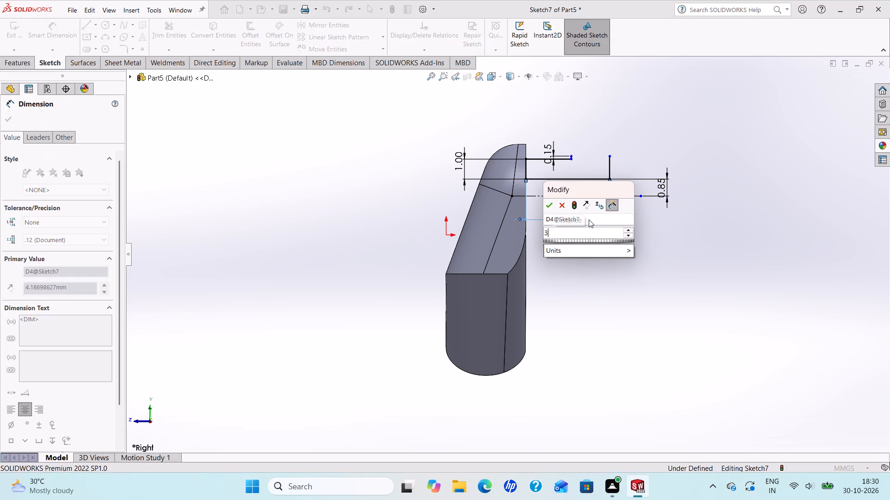
key("Return")
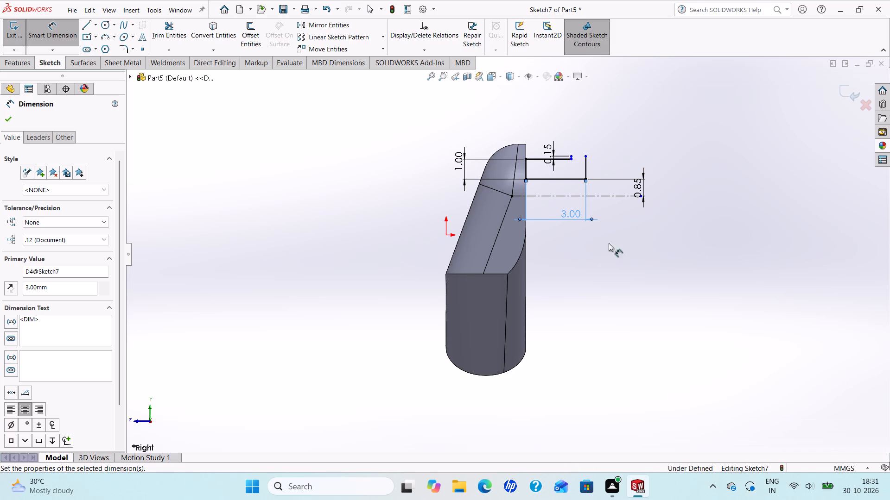
Dimension the vertical line at the outer end of the lower horizontal line as 0.65 mm.
scroll(570, 168, "down", 4)
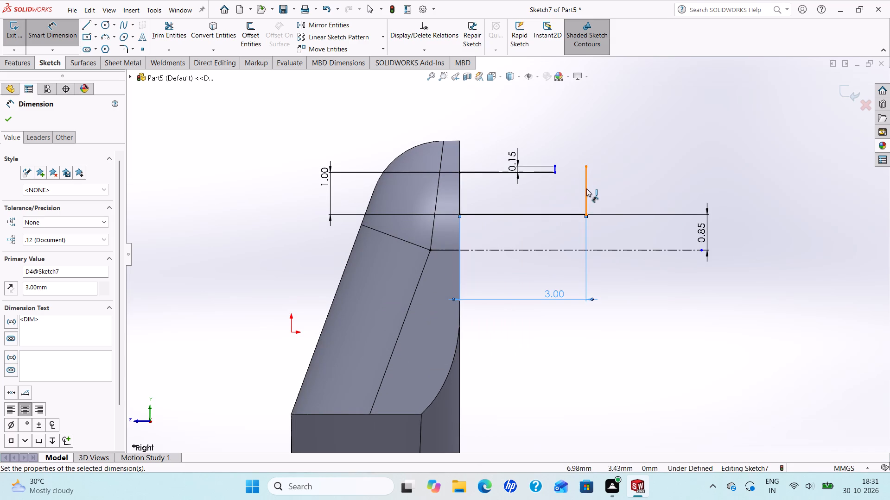
left_click(586, 188)
left_click(620, 191)
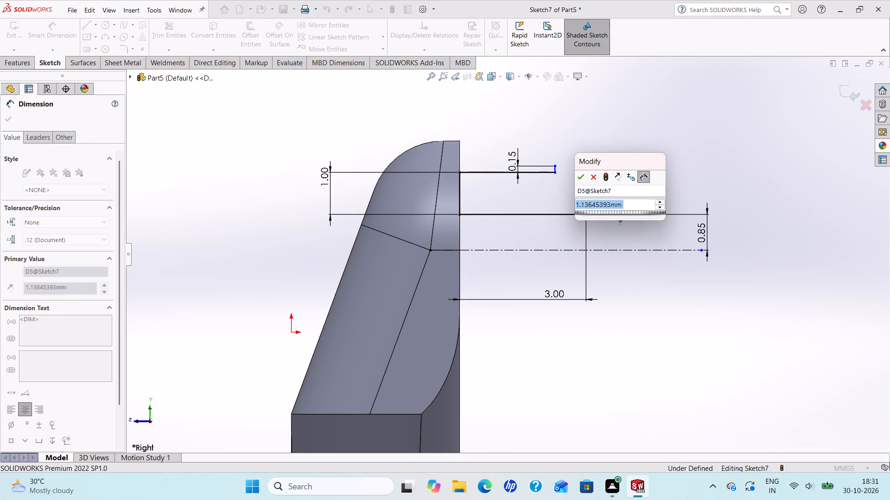
type("0.65")
key("Return")
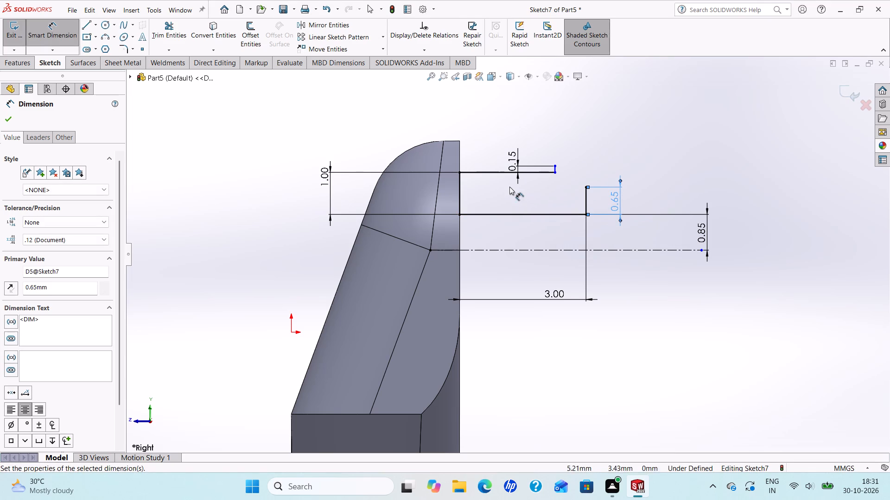
Dimension the length of the upper horizontal line as 1.20 mm.
left_click(531, 174)
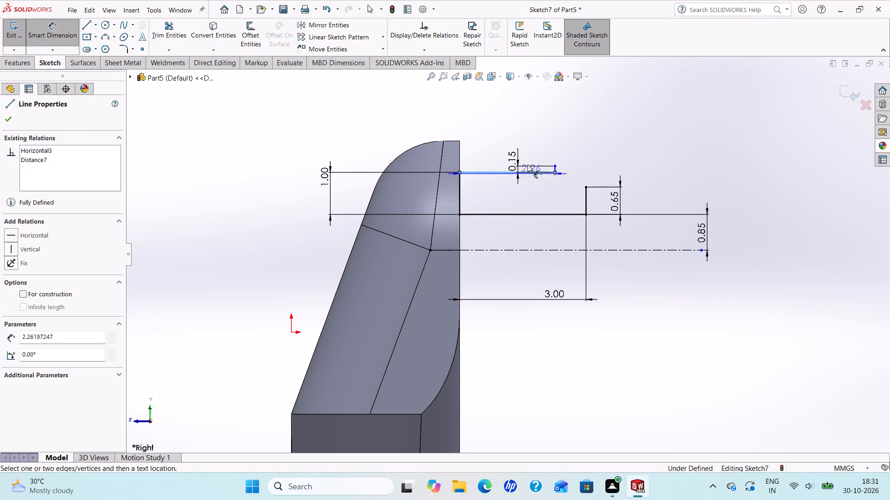
left_click(526, 151)
type("10")
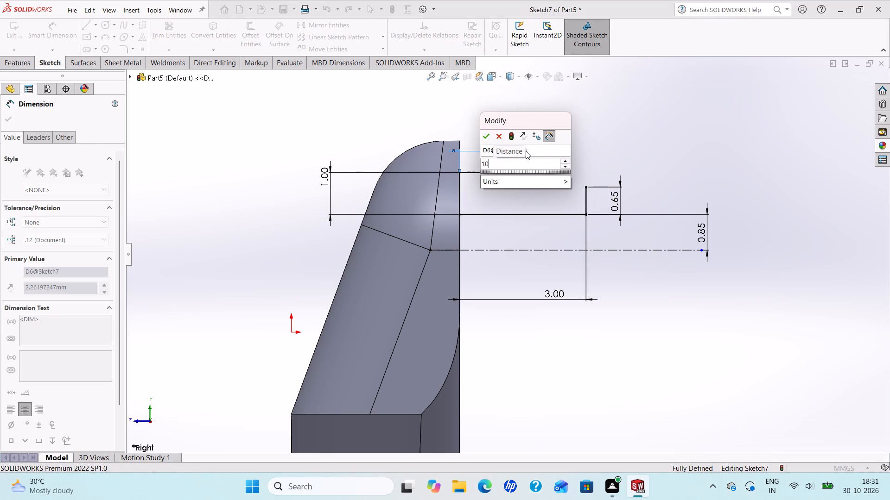
key("BackSpace")
key("2")
key("Return")
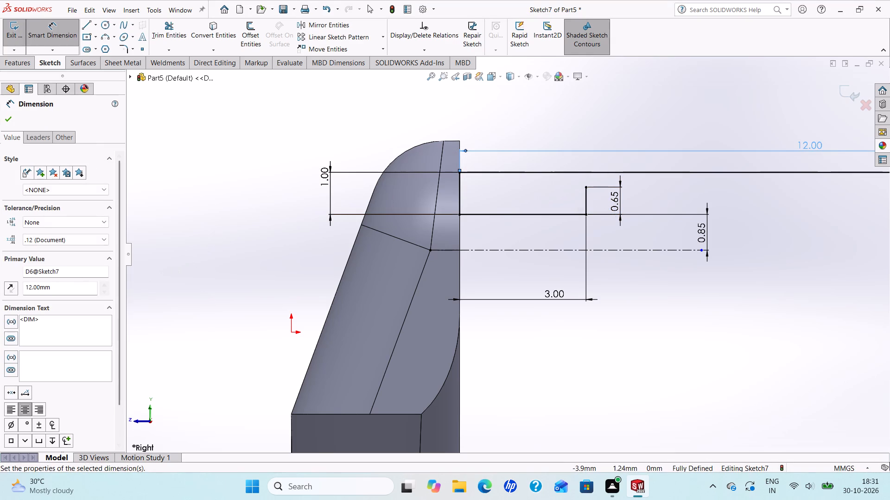
left_click_drag(62, 283, 0, 288)
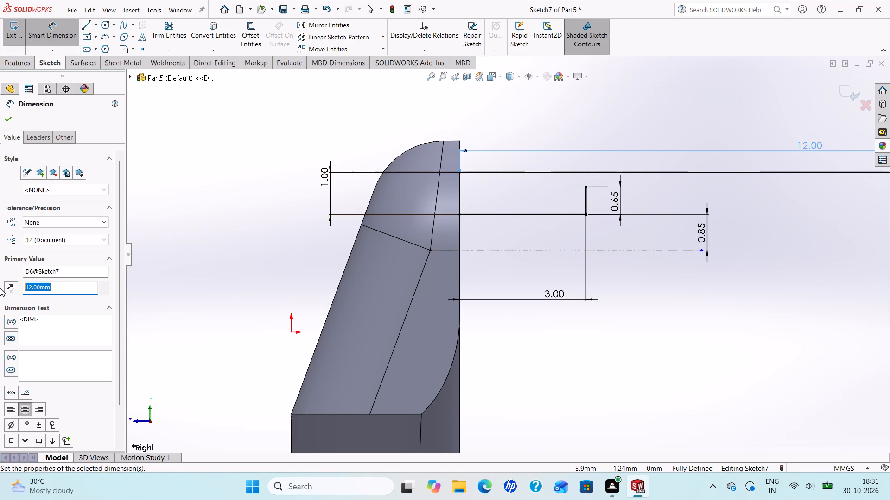
type("1.20")
key("Return")
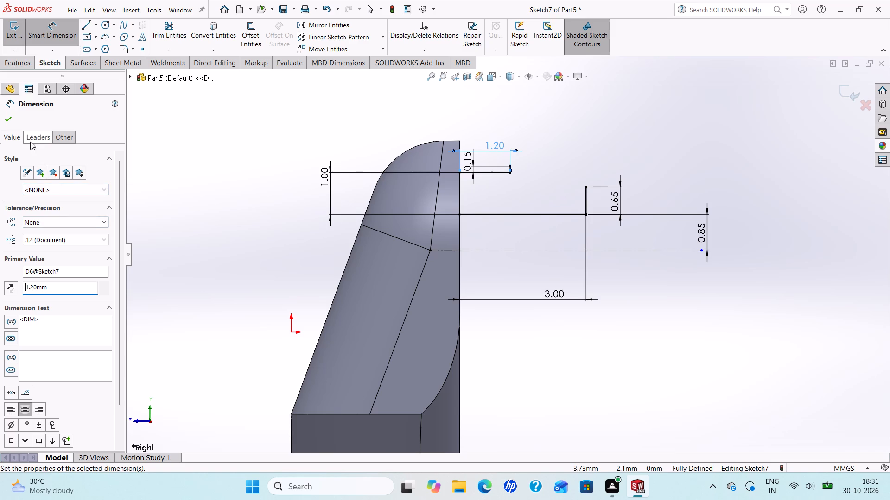
left_click(7, 120)
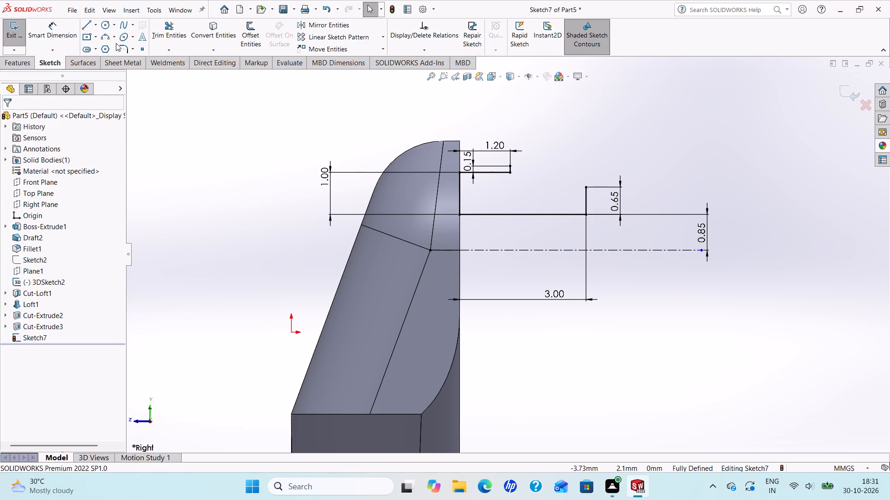
Draw a three-point arc joining the upper ends of the 0.15 mm and 0.65 mm vertical lines to close the peg profile.
left_click(107, 37)
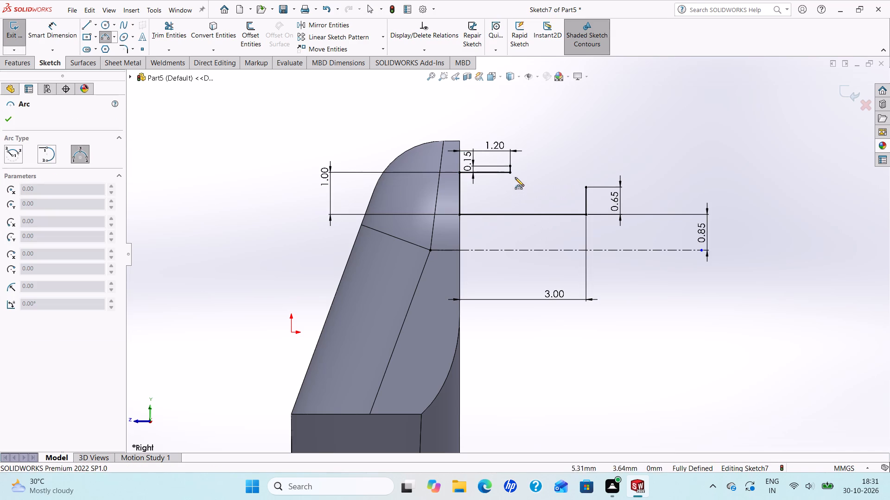
left_click(510, 165)
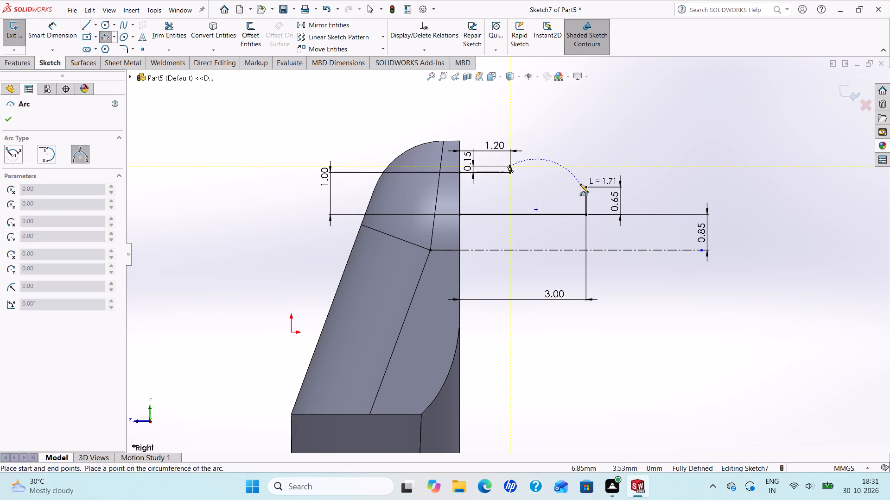
left_click(587, 187)
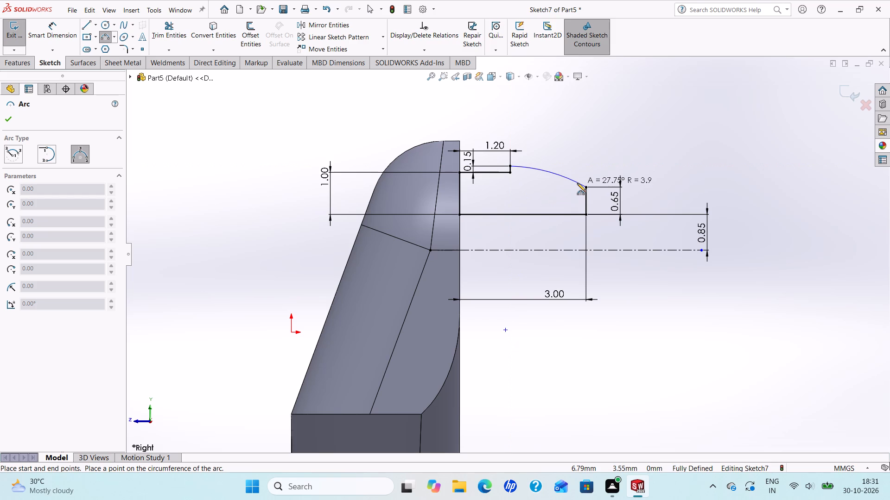
left_click(577, 183)
right_click(577, 183)
left_click(594, 188)
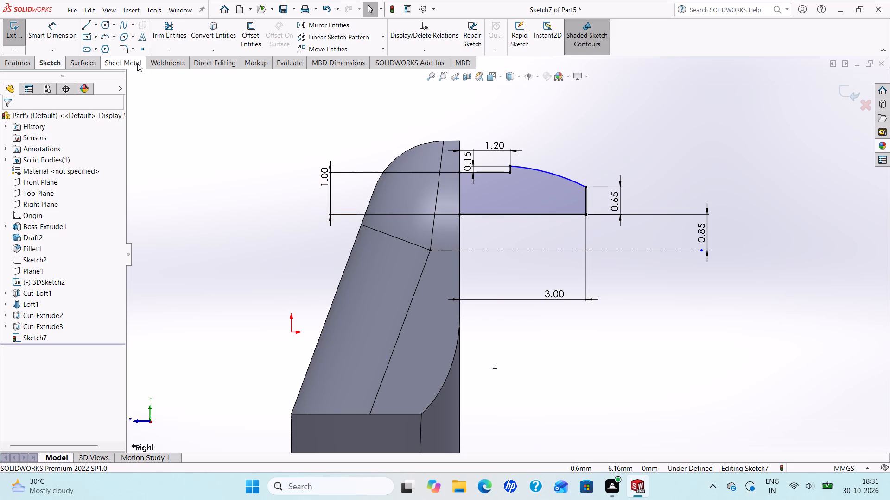
Dimension the radius of the profile's arc as 3.22 mm.
left_click(68, 40)
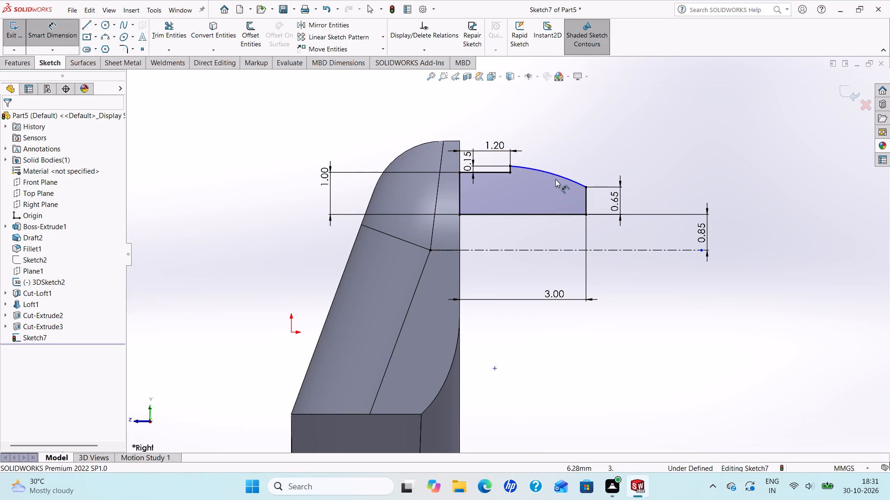
left_click_drag(555, 177, 559, 172)
left_click(586, 138)
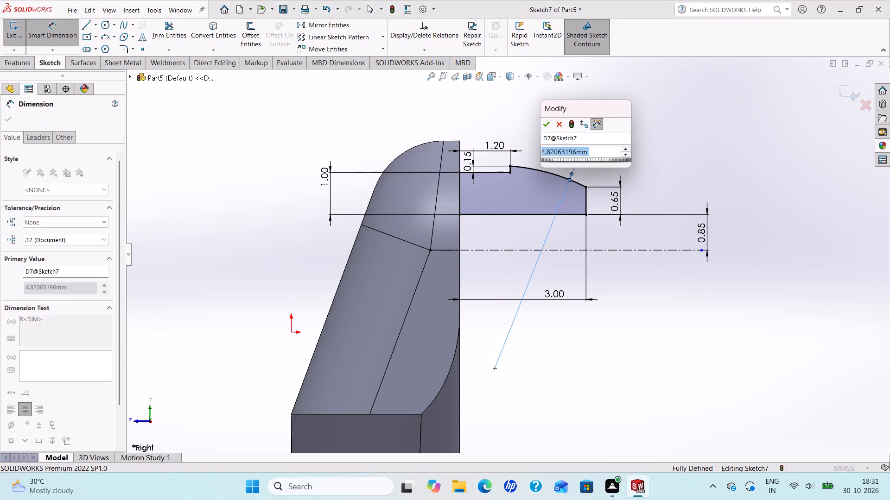
type("3.22")
key("Return")
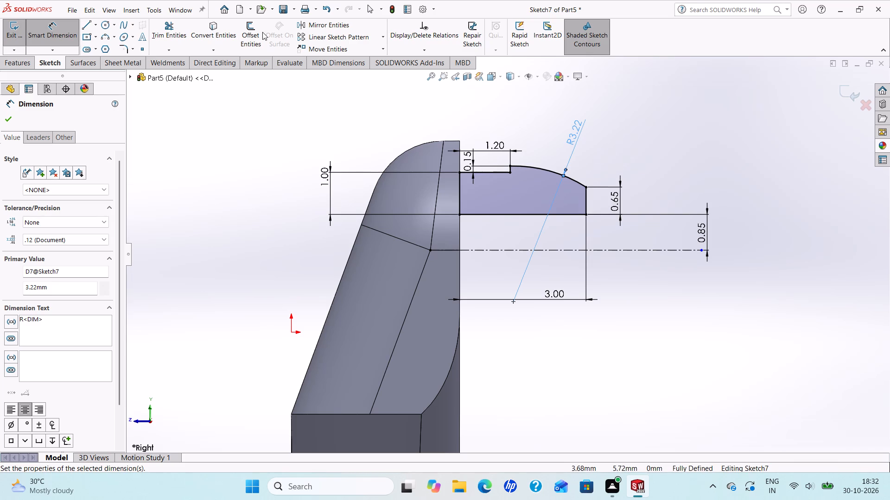
left_click(8, 117)
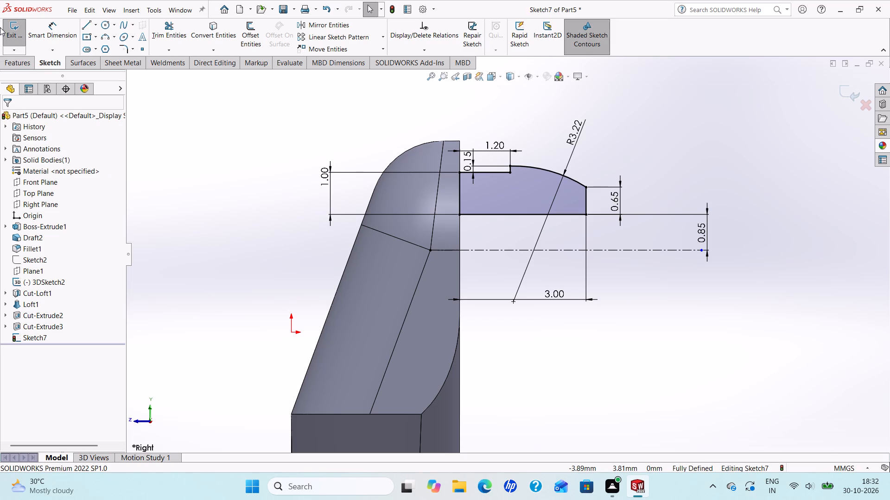
Revolve the closed peg profile 360° around the horizontal centerline, merged with the arm.
left_click(14, 60)
left_click(44, 34)
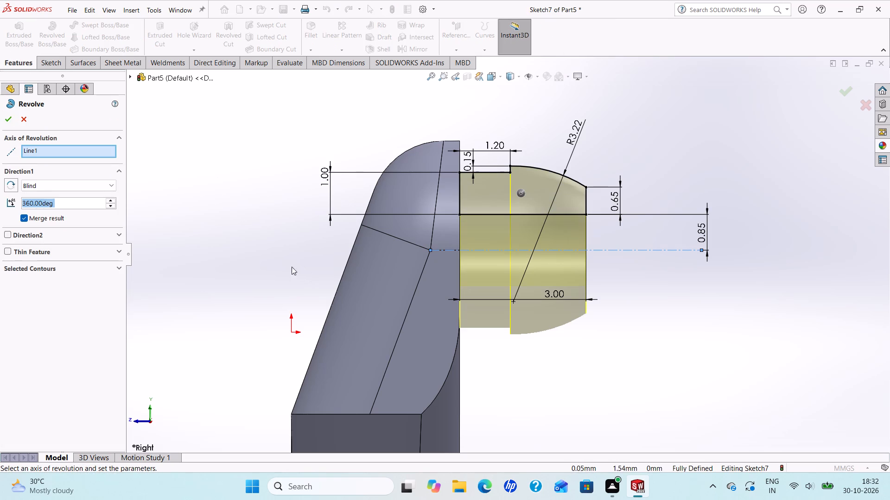
left_click(8, 122)
key("Escape")
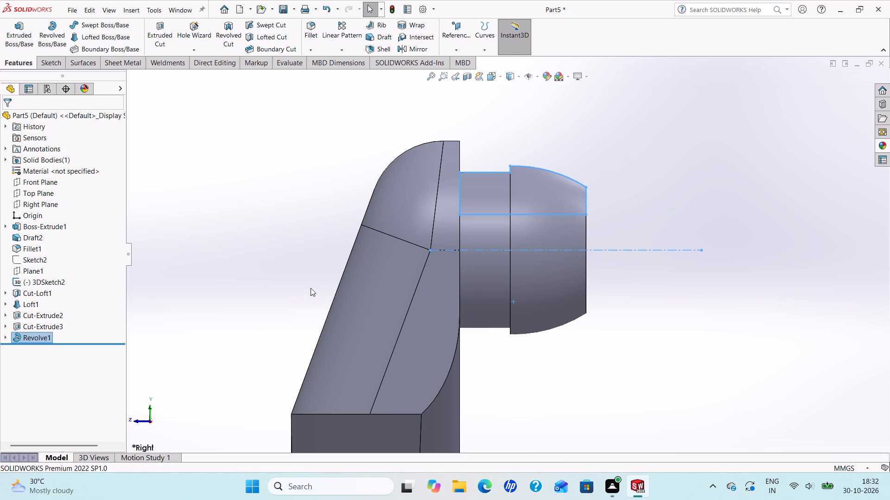
Open a new sketch on the flat ring-shaped end face of the shoulder peg.
scroll(507, 324, "up", 1)
middle_click_drag(507, 324, 447, 308)
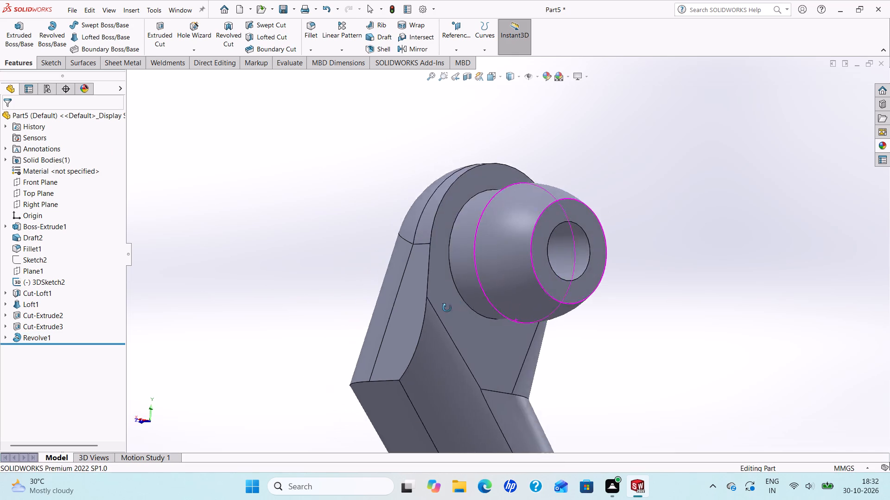
middle_click_drag(447, 308, 467, 331)
scroll(467, 331, "up", 2)
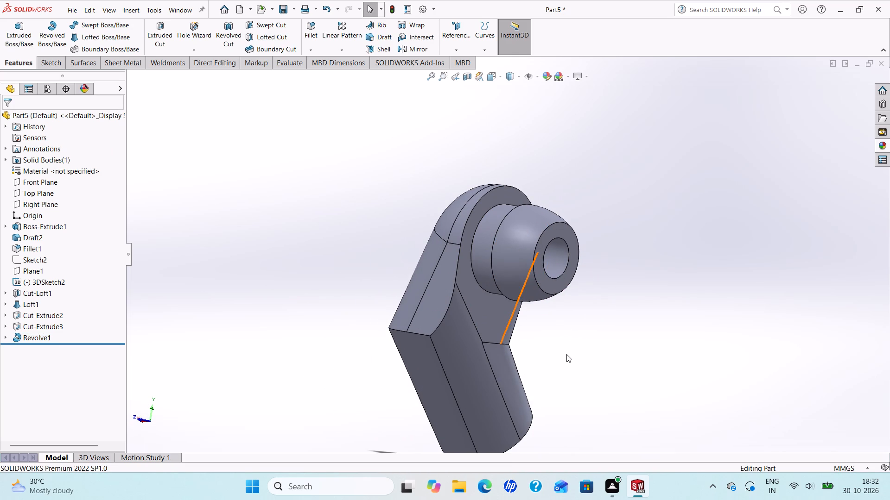
left_click(554, 287)
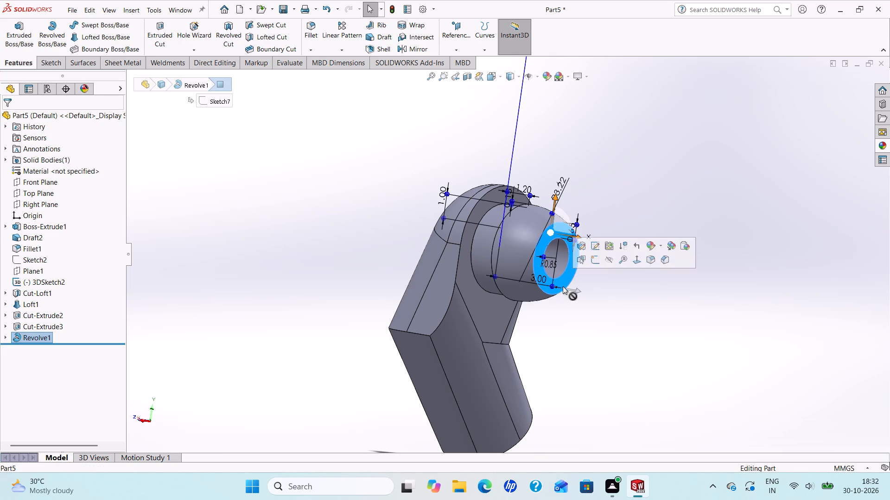
left_click(597, 264)
scroll(597, 264, "up", 2)
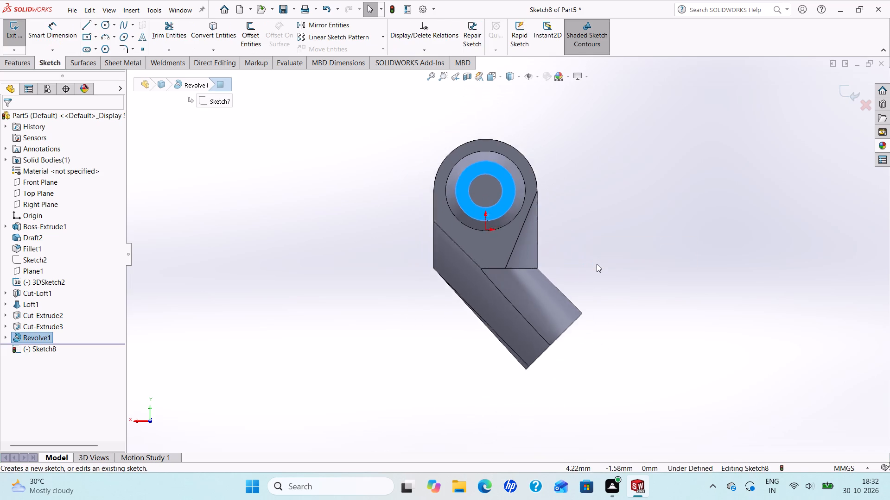
scroll(597, 264, "up", 1)
scroll(568, 209, "down", 2)
scroll(513, 185, "up", 2)
scroll(482, 205, "down", 1)
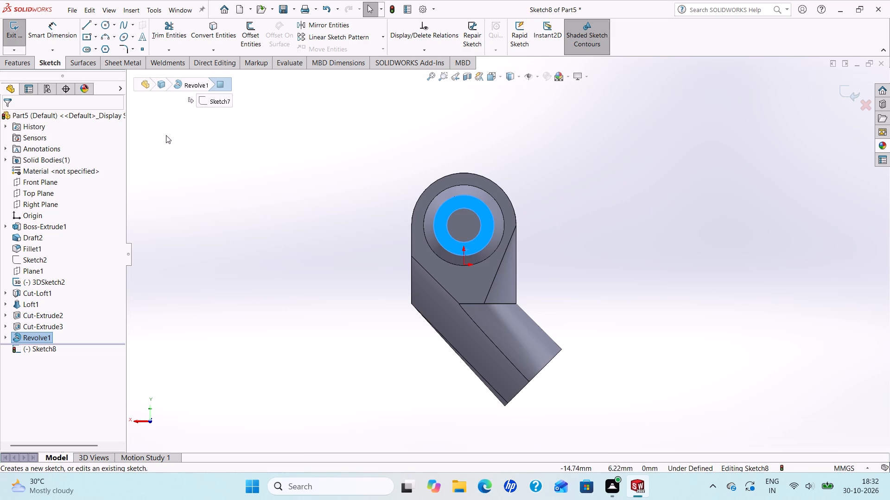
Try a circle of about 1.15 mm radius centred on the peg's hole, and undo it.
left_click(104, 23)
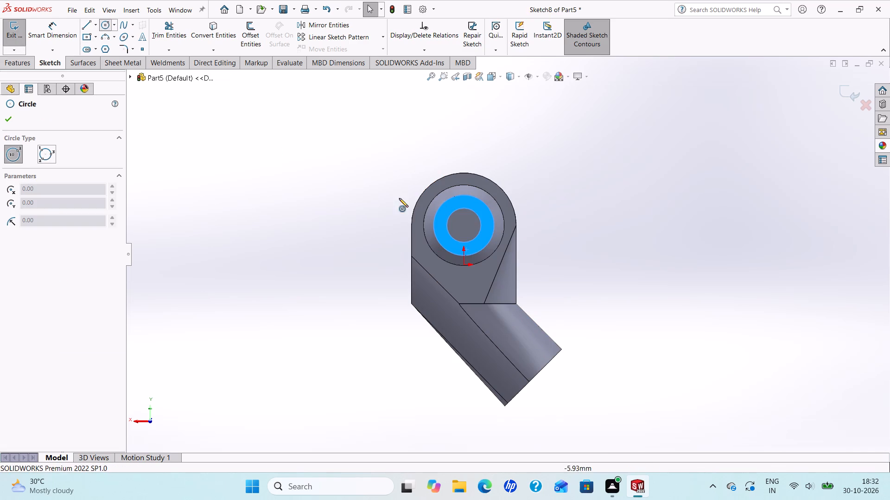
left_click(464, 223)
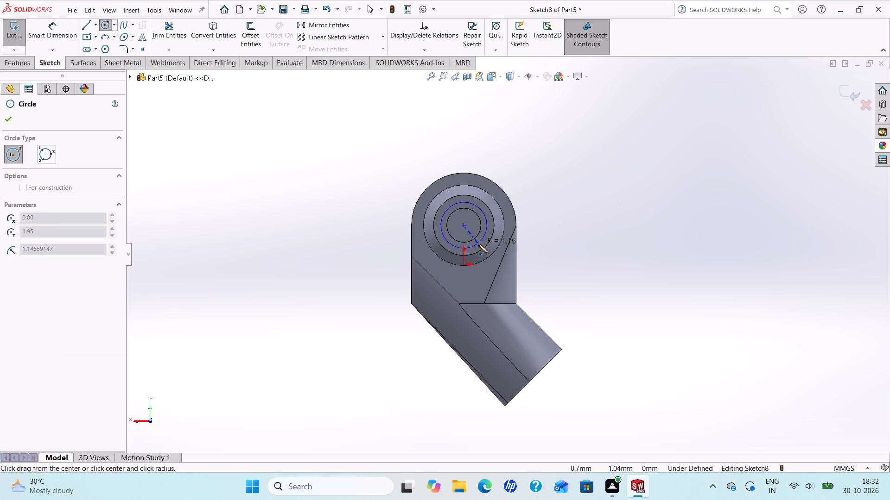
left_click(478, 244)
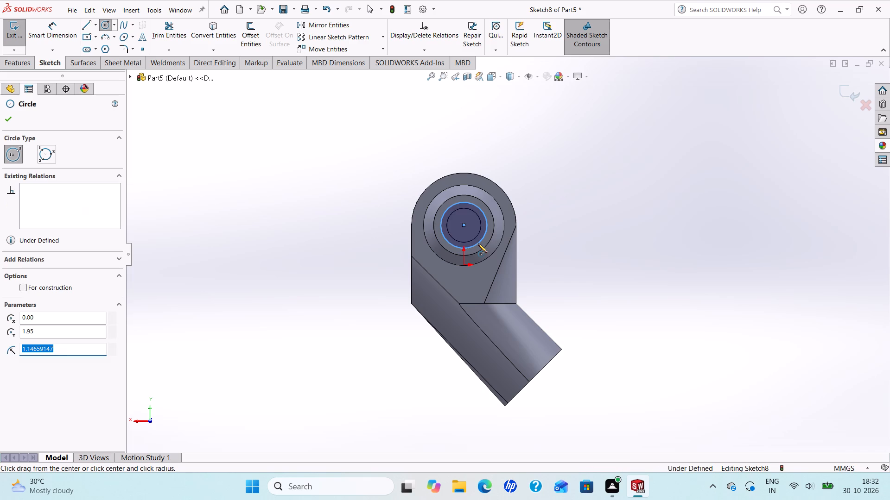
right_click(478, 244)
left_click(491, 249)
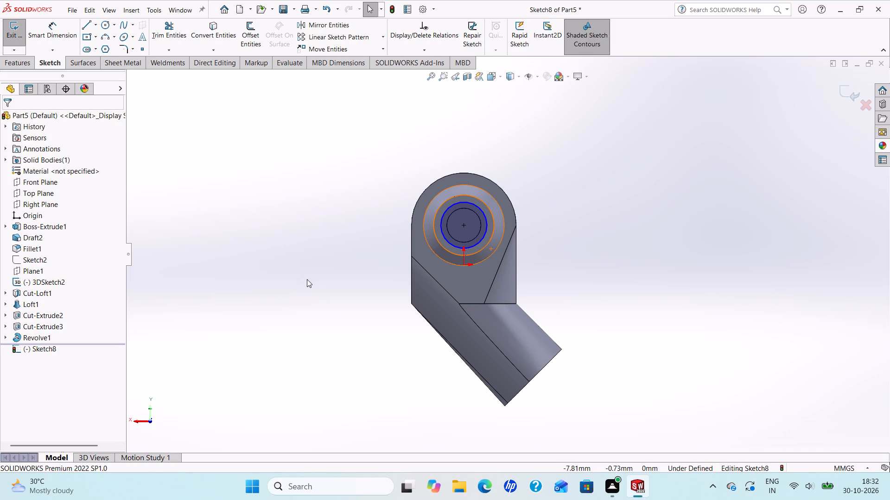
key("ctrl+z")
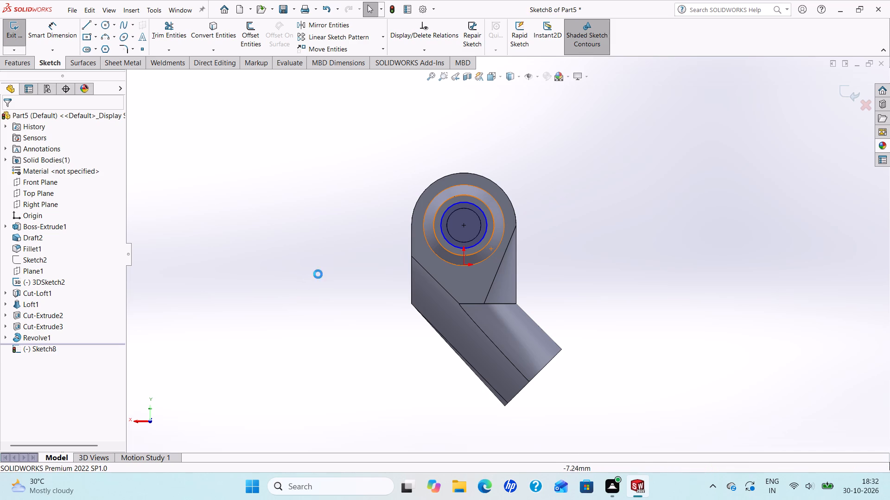
Sketch a diagonal construction line about 6.1 mm long from the peg hole's centre down towards the lower arm.
left_click(85, 21)
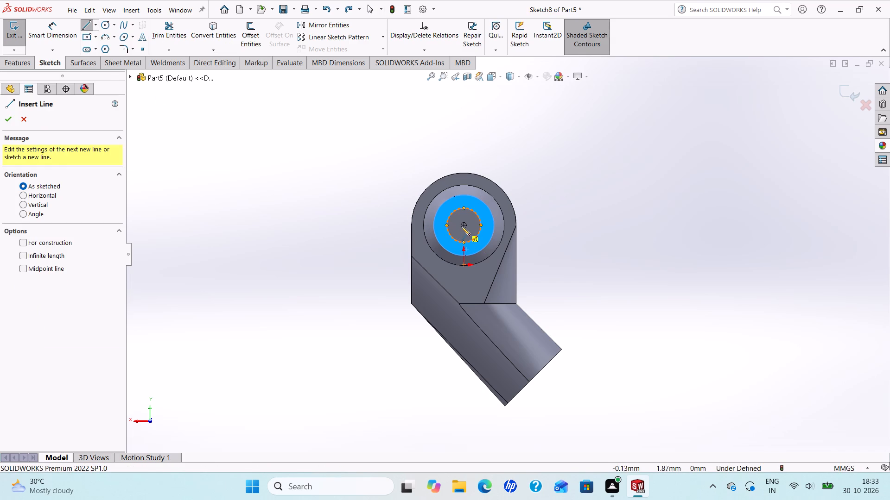
left_click(464, 225)
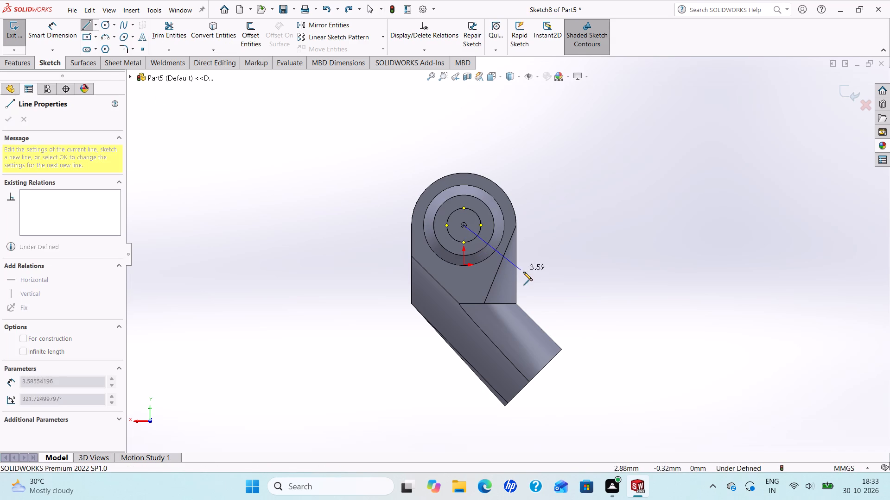
left_click(558, 305)
right_click(558, 305)
left_click(570, 315)
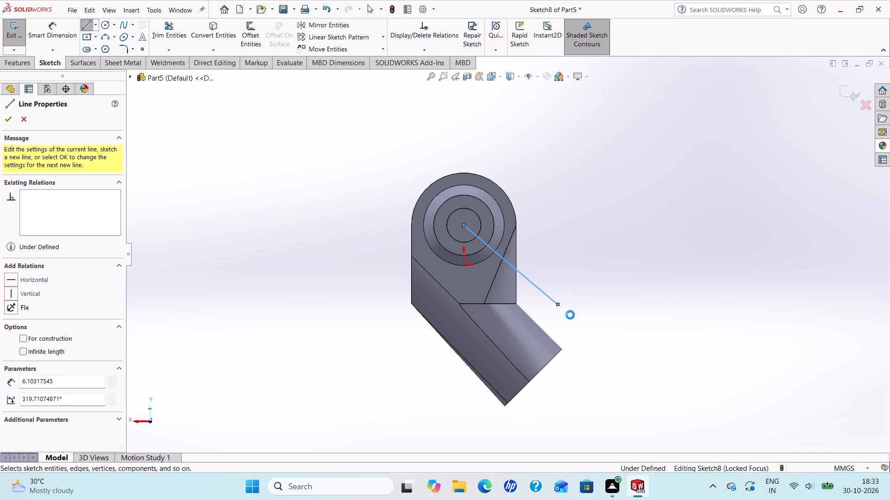
left_click(536, 287)
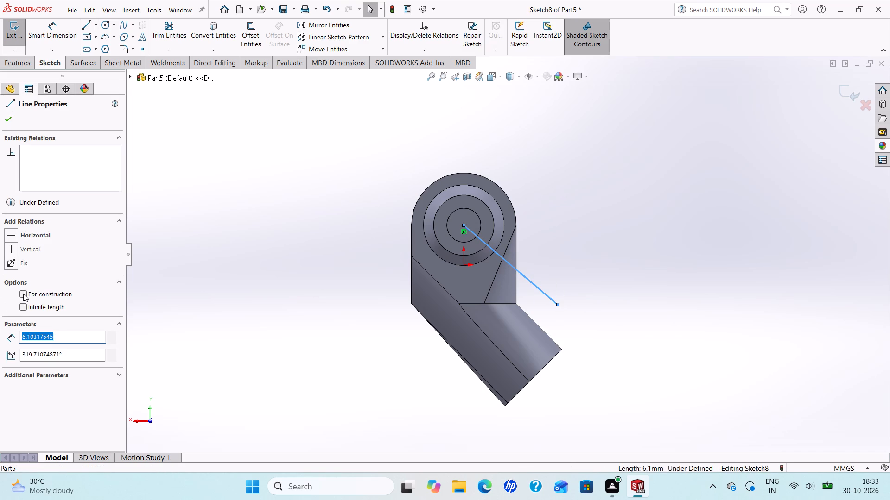
left_click(23, 294)
left_click(5, 118)
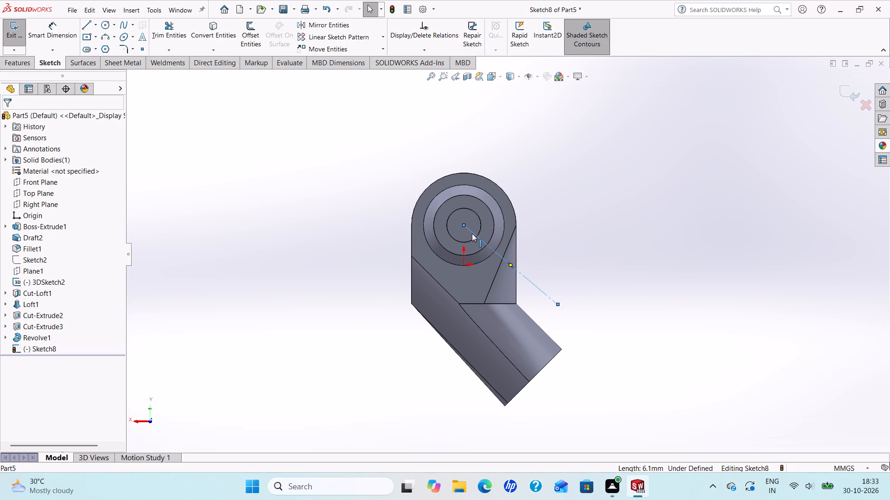
key("Escape")
key("Escape")
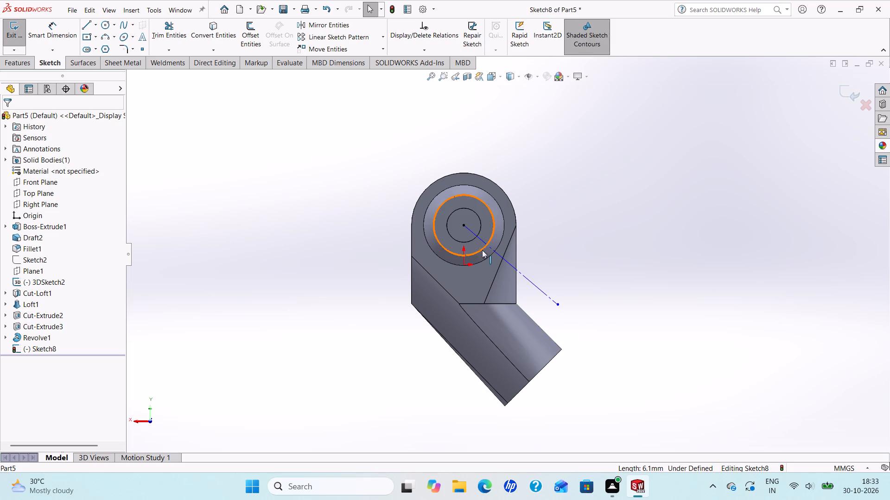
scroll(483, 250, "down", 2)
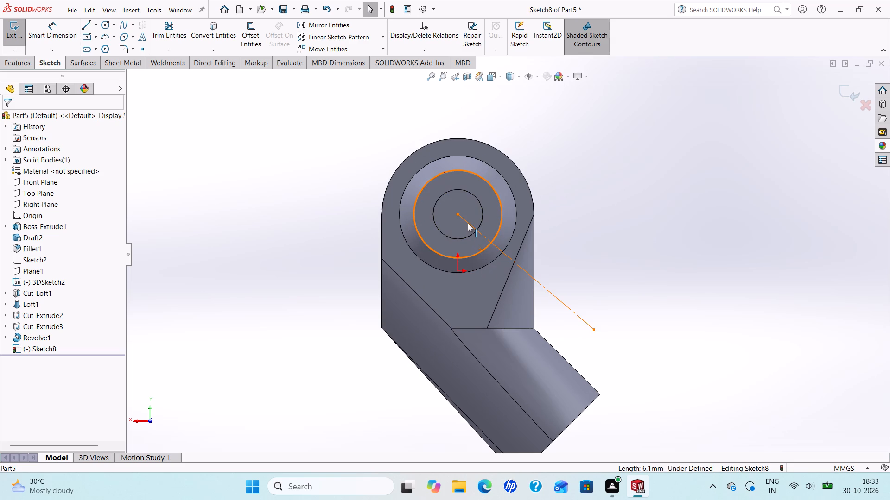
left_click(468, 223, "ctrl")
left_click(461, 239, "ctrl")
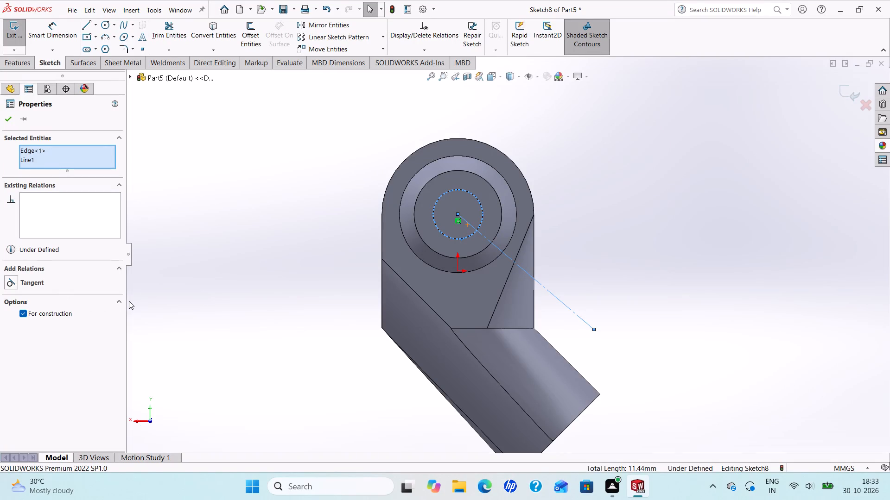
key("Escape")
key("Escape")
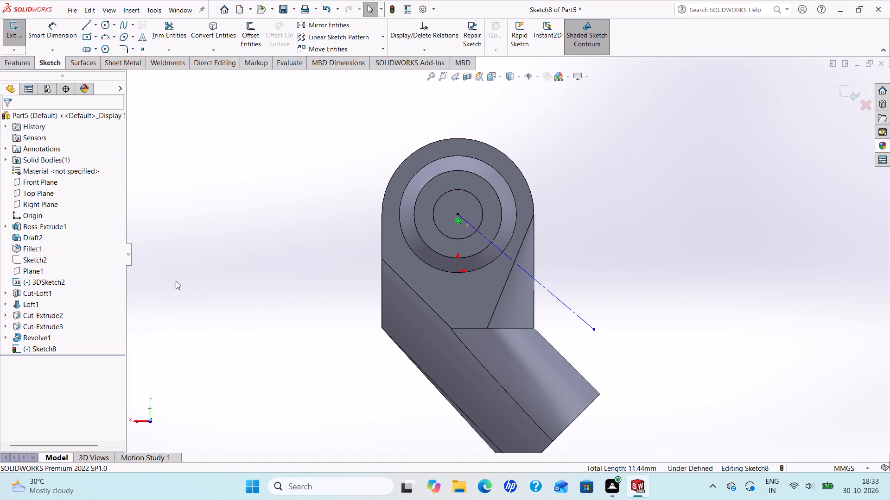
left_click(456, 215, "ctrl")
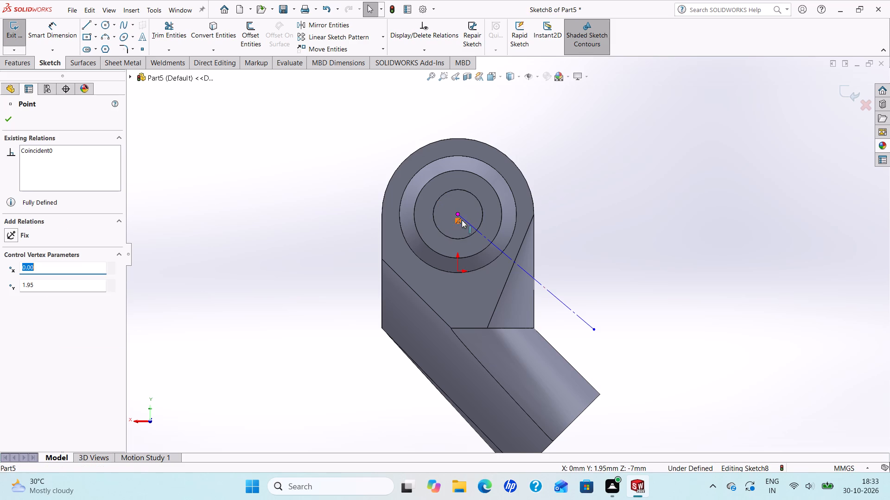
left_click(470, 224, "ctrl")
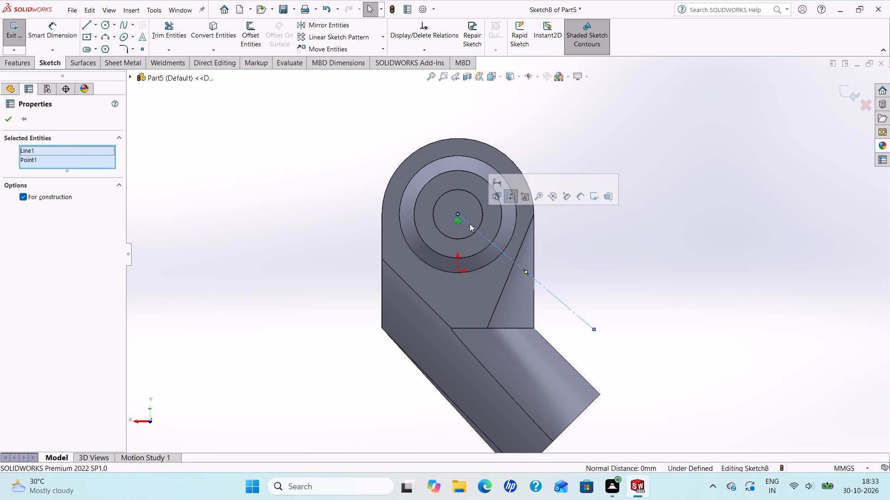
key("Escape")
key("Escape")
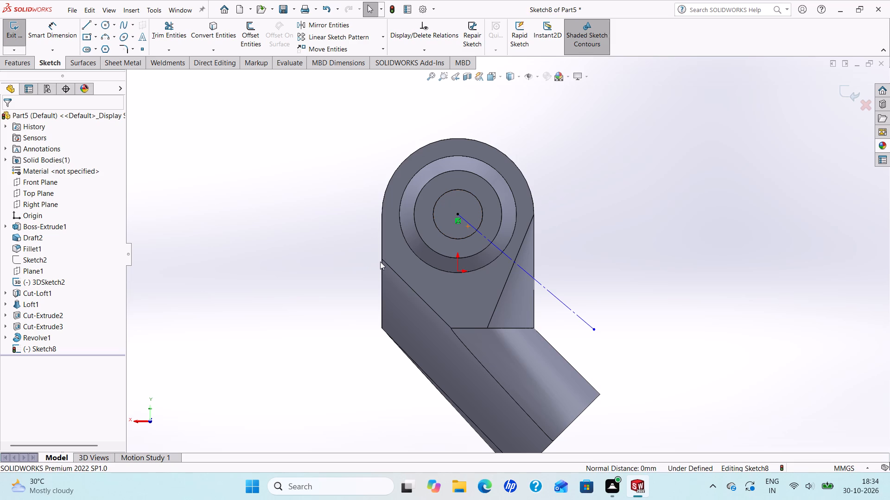
Make the construction line parallel to the slanted edge where the arm's flat shoulder face meets the lower arm.
left_click(508, 259, "ctrl")
left_click(427, 304, "ctrl")
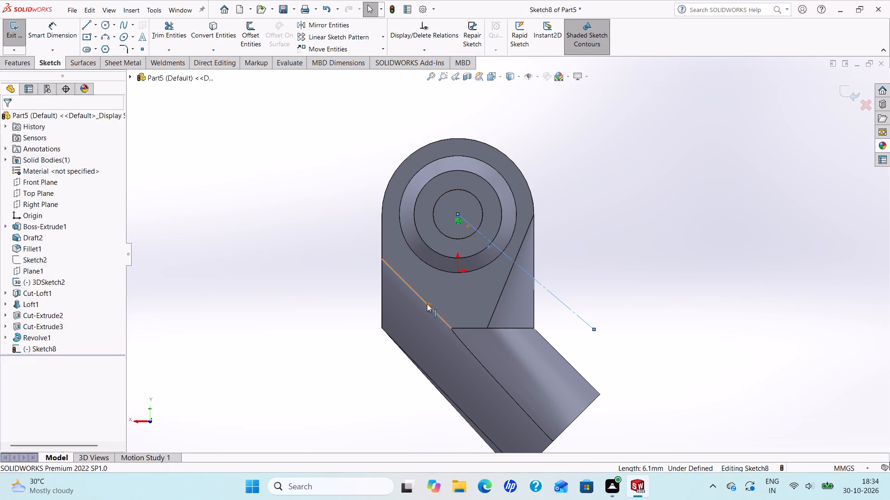
left_click(13, 311)
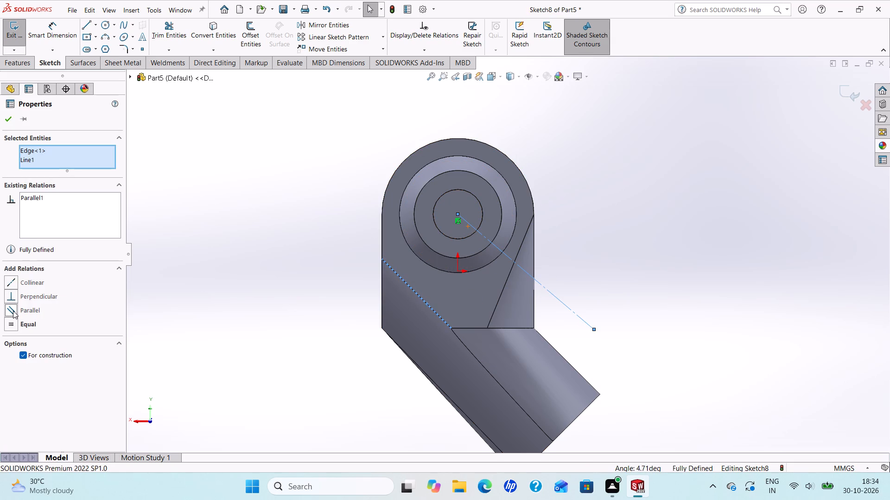
left_click(8, 119)
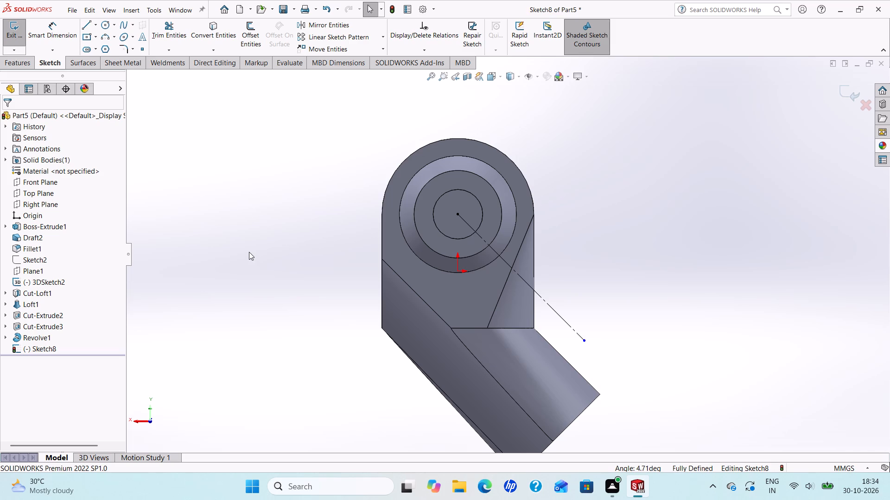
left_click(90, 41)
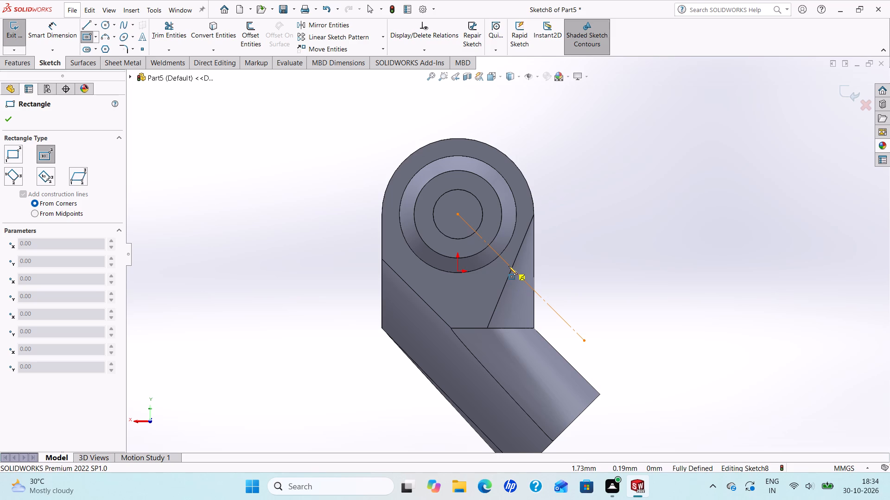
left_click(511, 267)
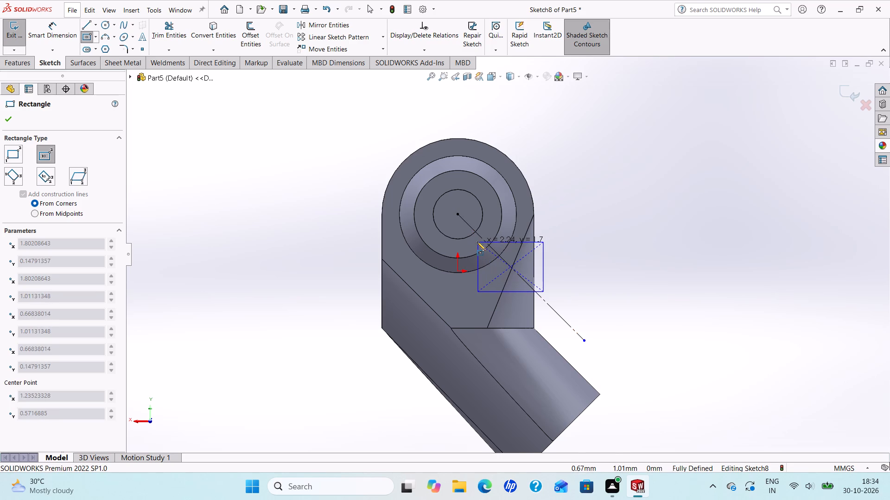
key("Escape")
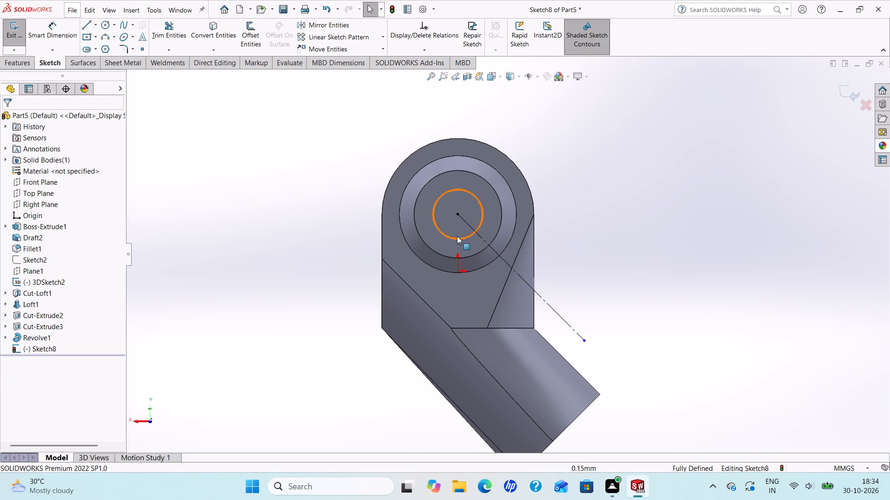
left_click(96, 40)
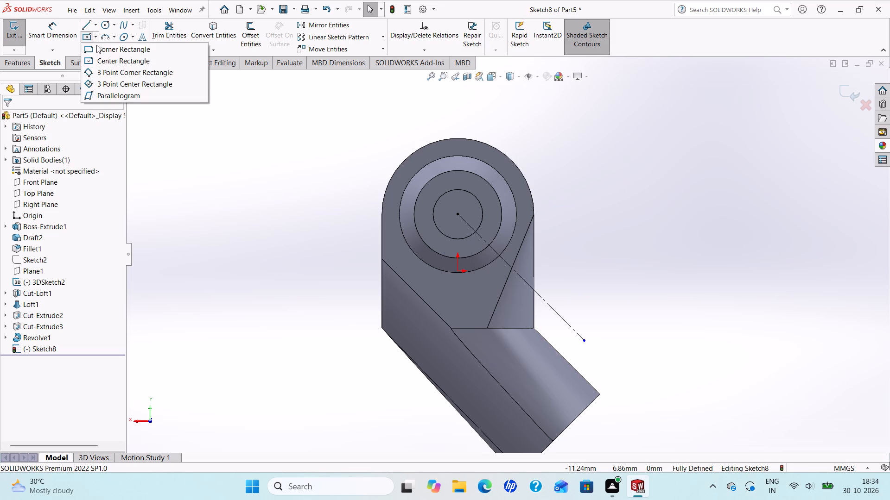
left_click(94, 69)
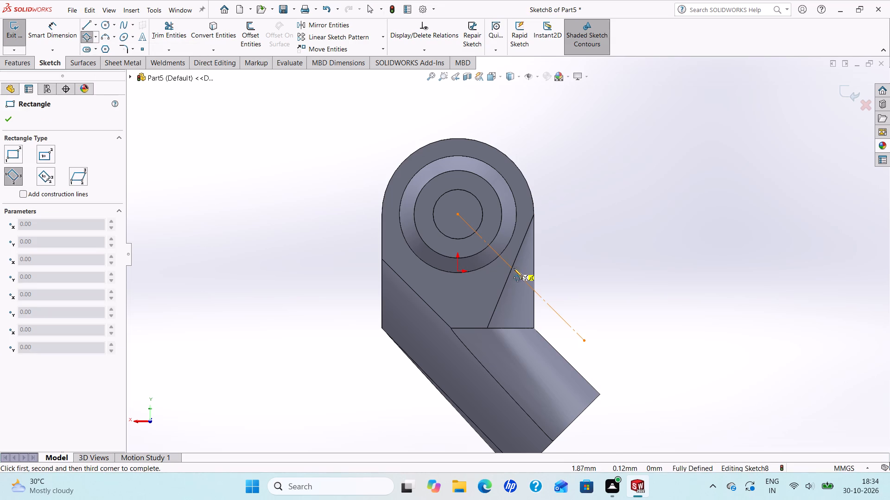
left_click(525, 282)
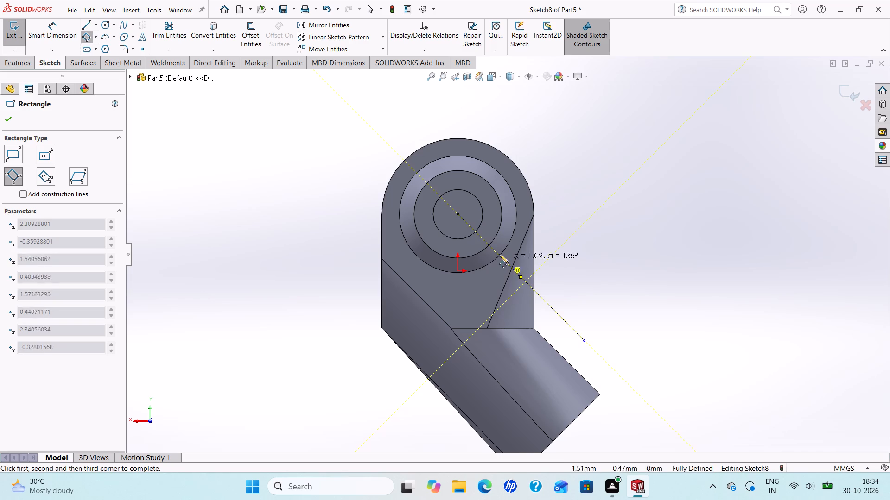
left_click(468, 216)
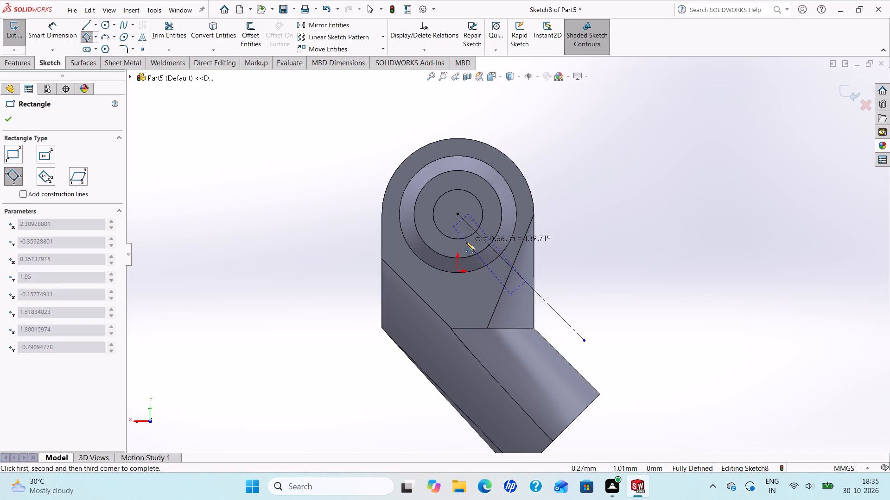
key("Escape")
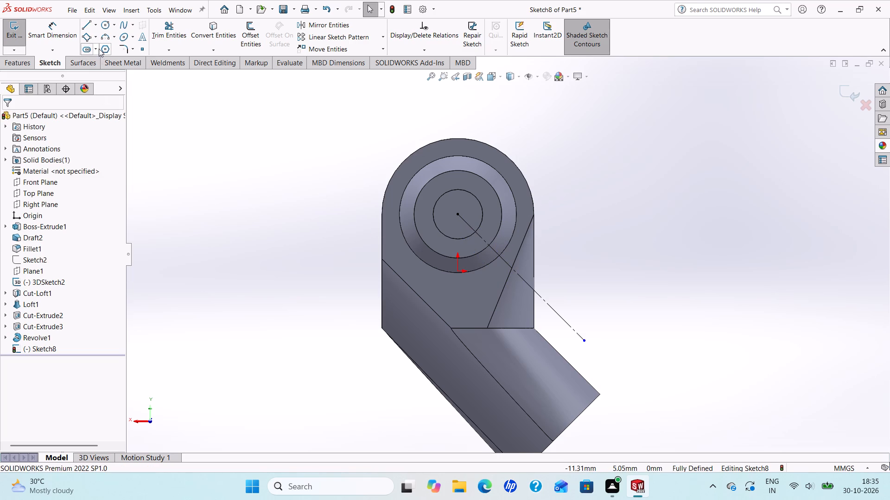
Sketch a 3 Point Center Rectangle about 5 mm long and 1.16 mm wide along the diagonal construction line, starting near the peg hole's edge.
left_click(95, 33)
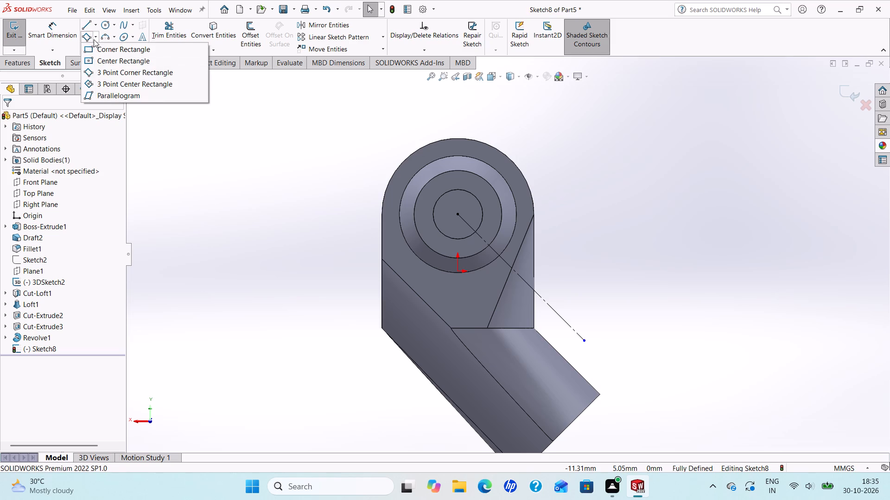
left_click(103, 81)
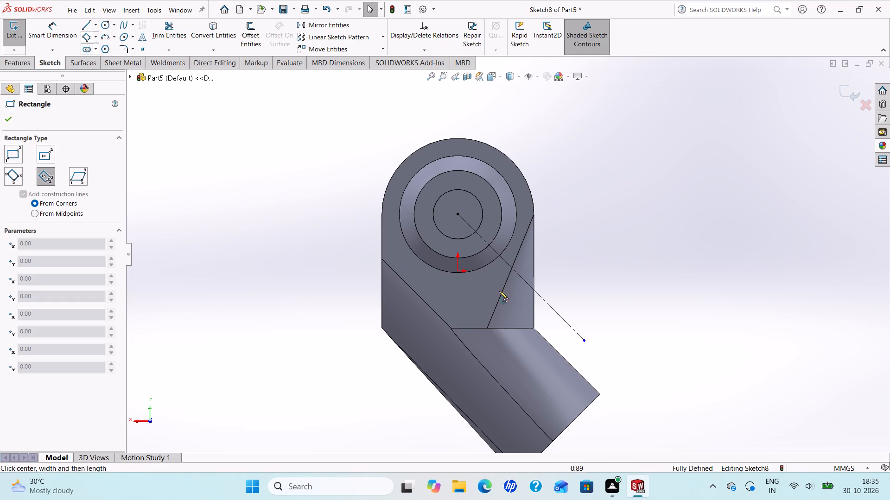
left_click(526, 283)
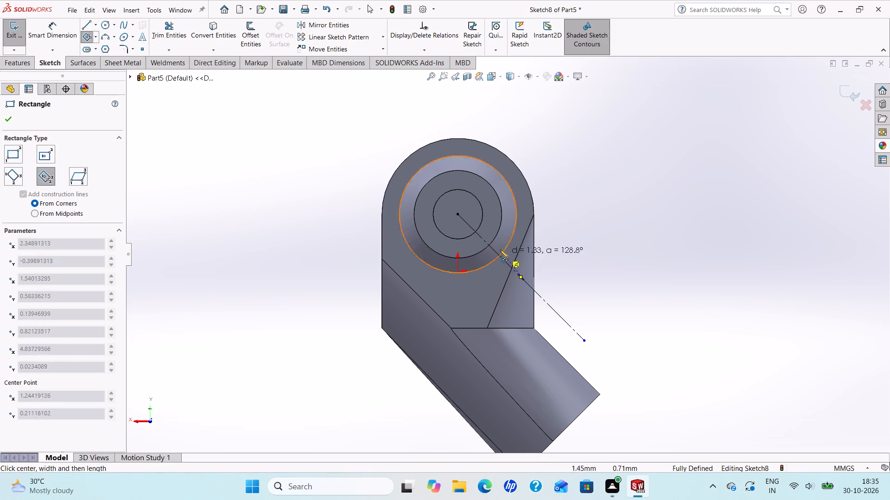
left_click(475, 231)
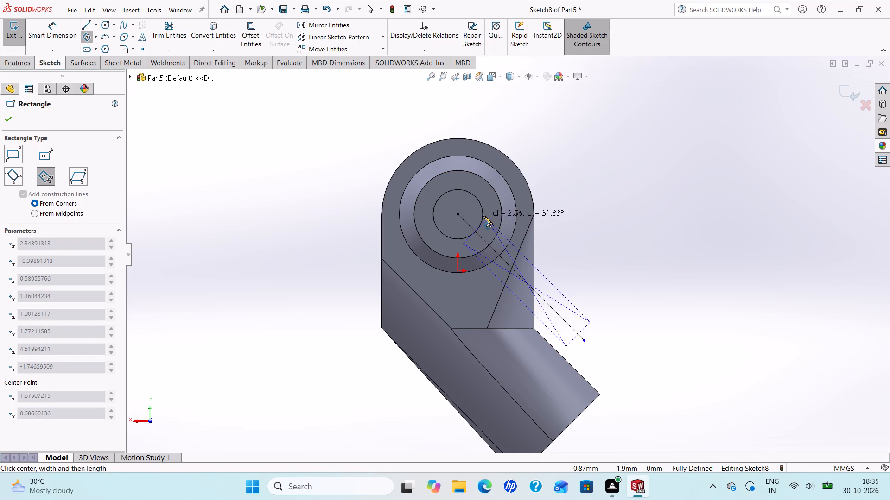
left_click(483, 216)
right_click(483, 216)
left_click(496, 221)
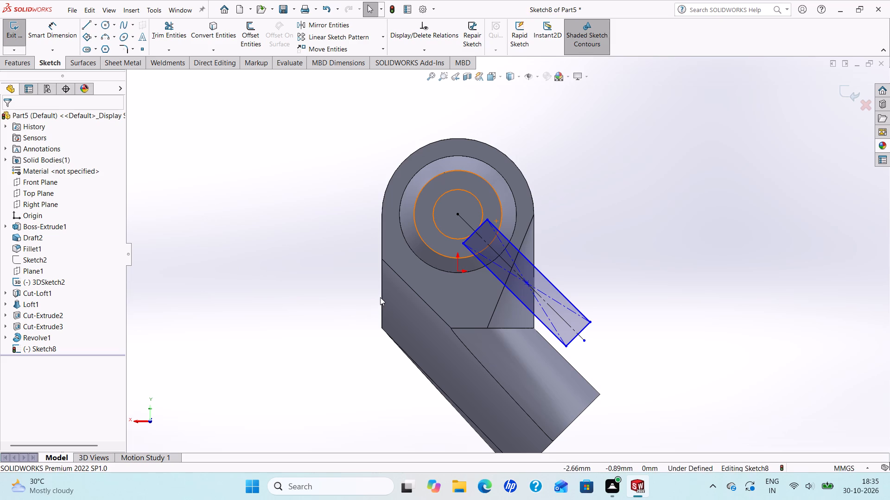
Dimension the rectangle's short end nearest the peg hole to 0.70 mm.
left_click(31, 42)
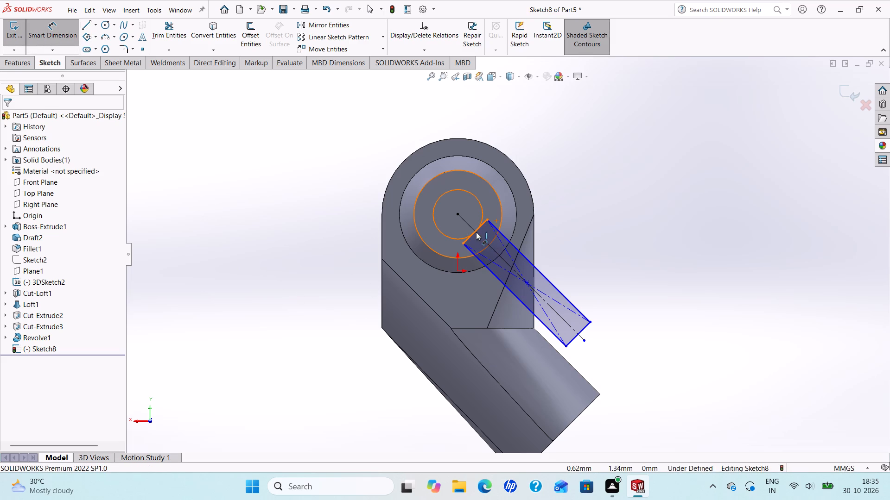
left_click(476, 232)
left_click(450, 215)
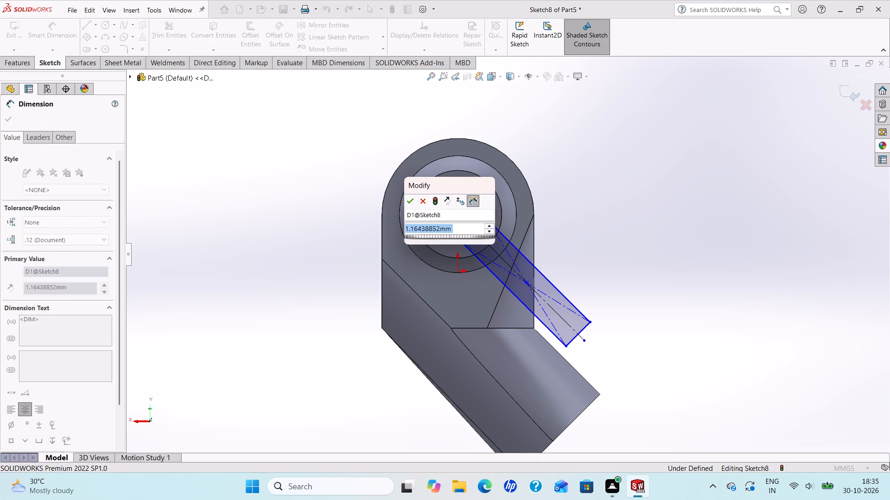
type("0.70")
key("Return")
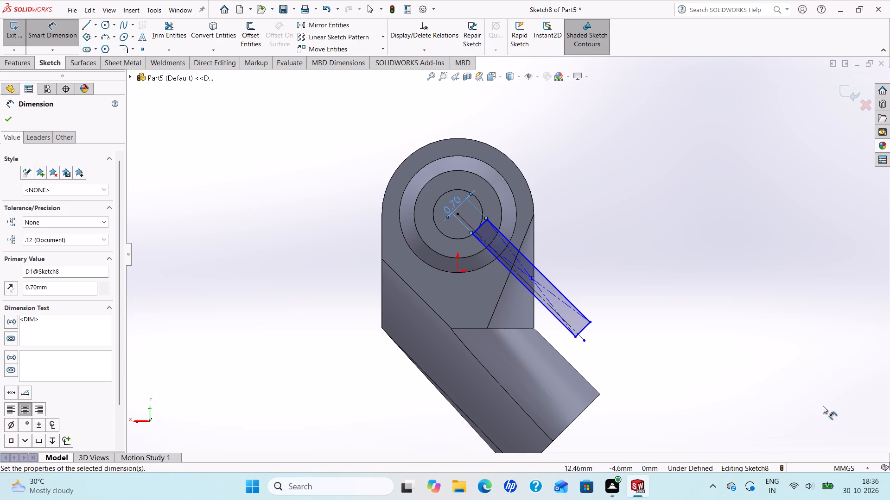
left_click(6, 122)
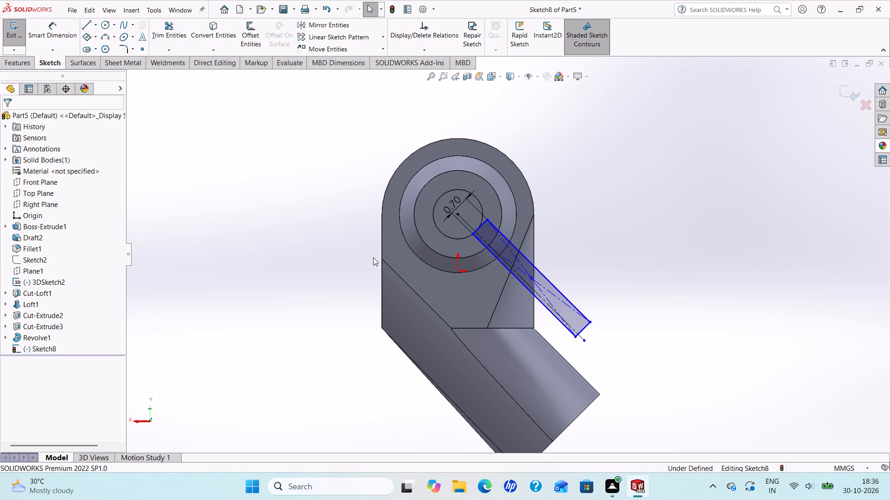
Make the rectangle's centre point coincident with the diagonal construction line.
scroll(528, 273, "down", 8)
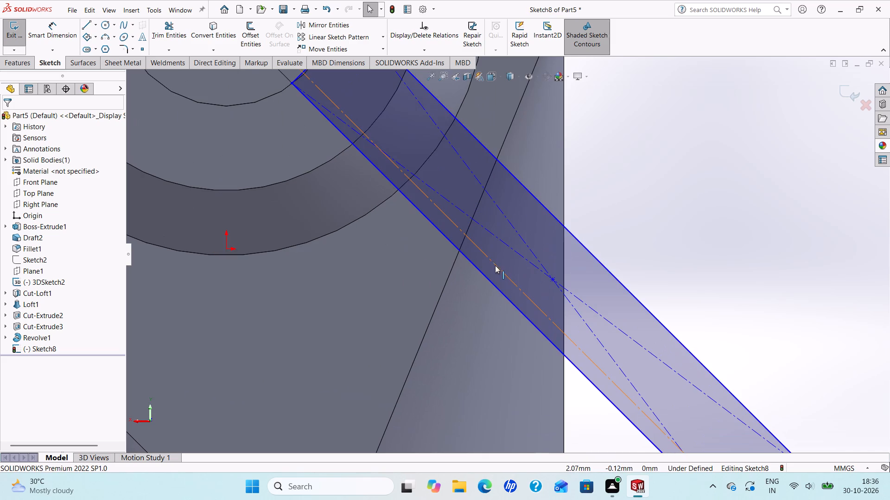
left_click(494, 265, "ctrl")
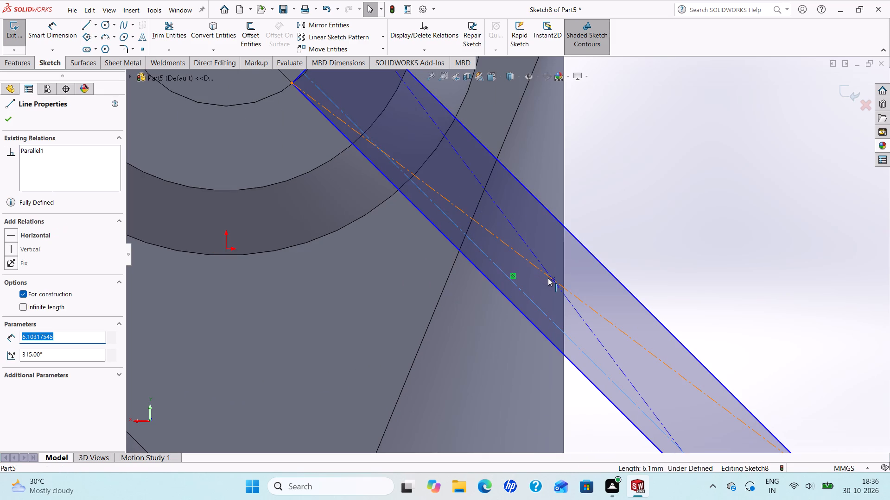
left_click(551, 278, "ctrl")
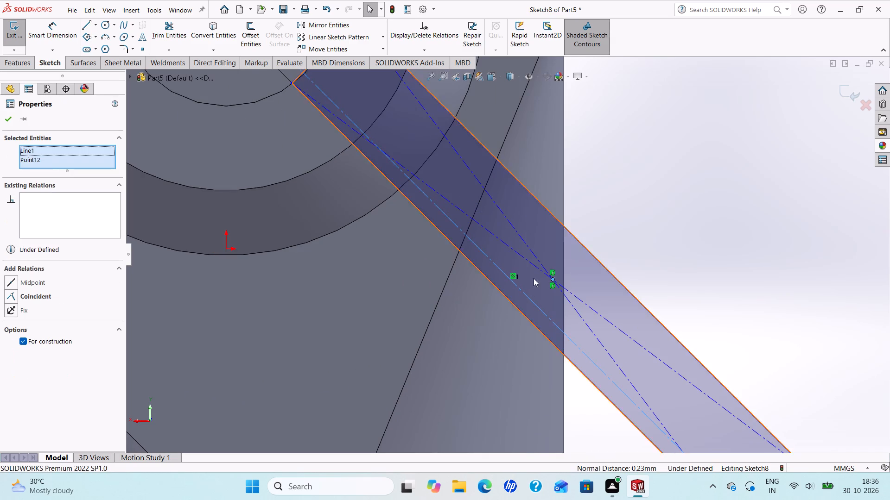
left_click(7, 294, "ctrl")
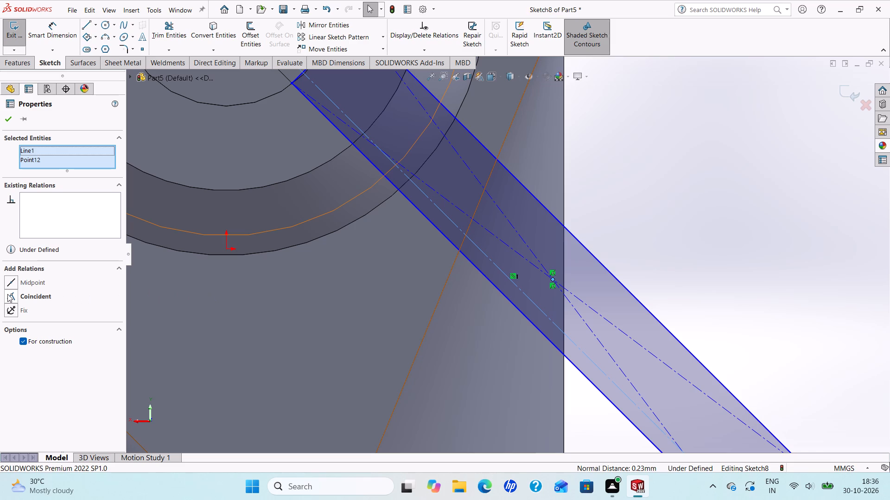
left_click(7, 294)
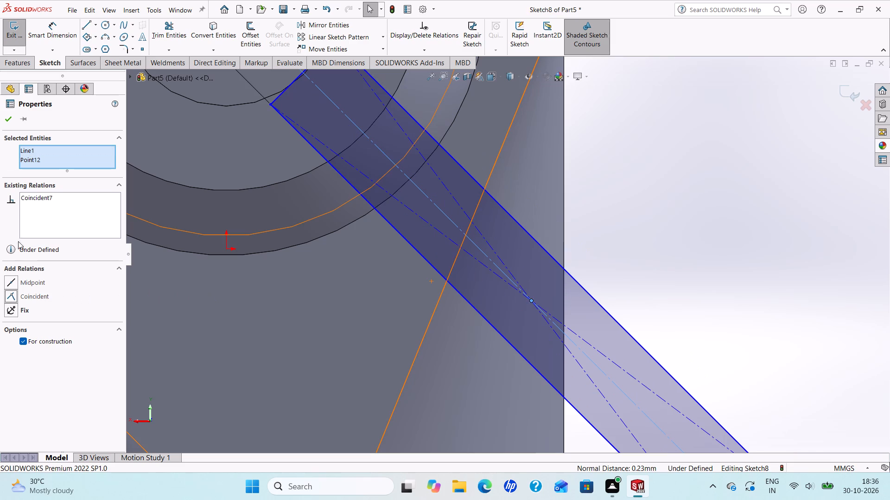
left_click(3, 115)
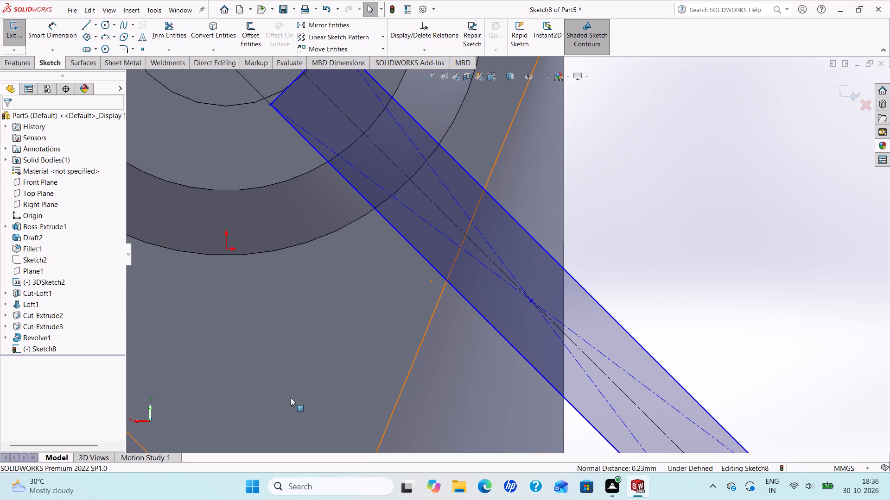
Make both long sides of the rectangle parallel to the diagonal construction line.
scroll(506, 363, "up", 3)
scroll(553, 270, "down", 1)
scroll(553, 270, "up", 1)
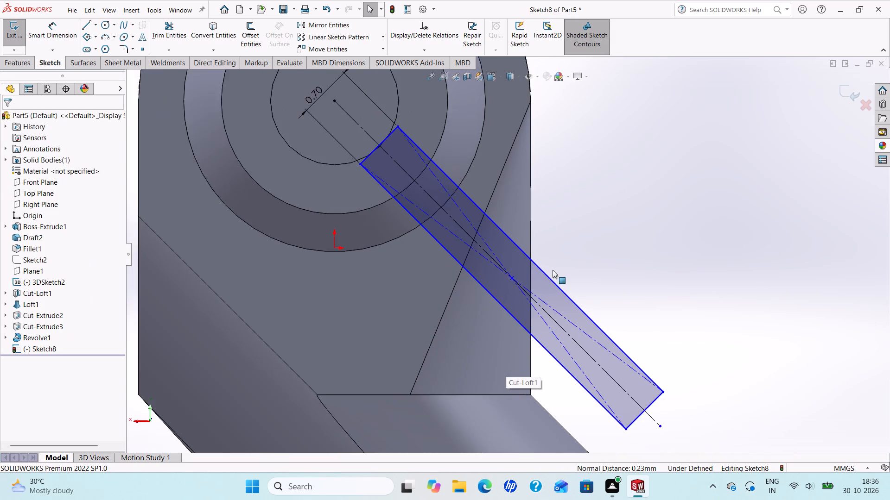
scroll(553, 270, "up", 1)
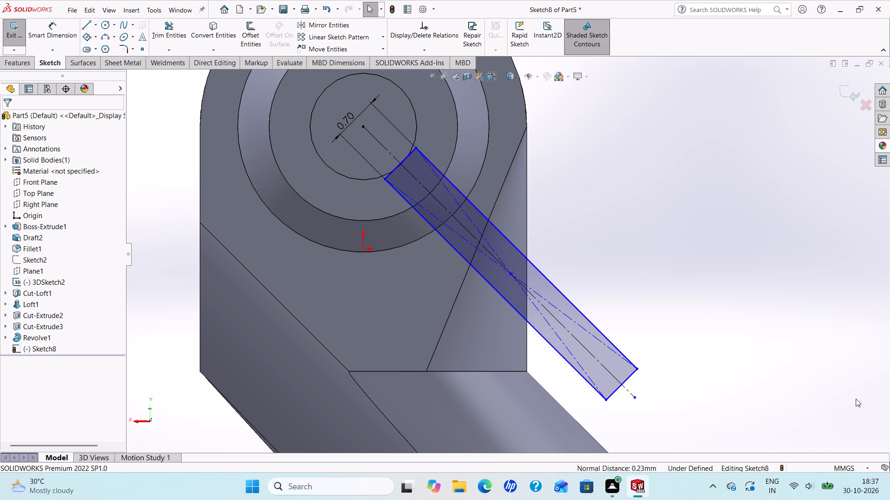
left_click(461, 254, "ctrl")
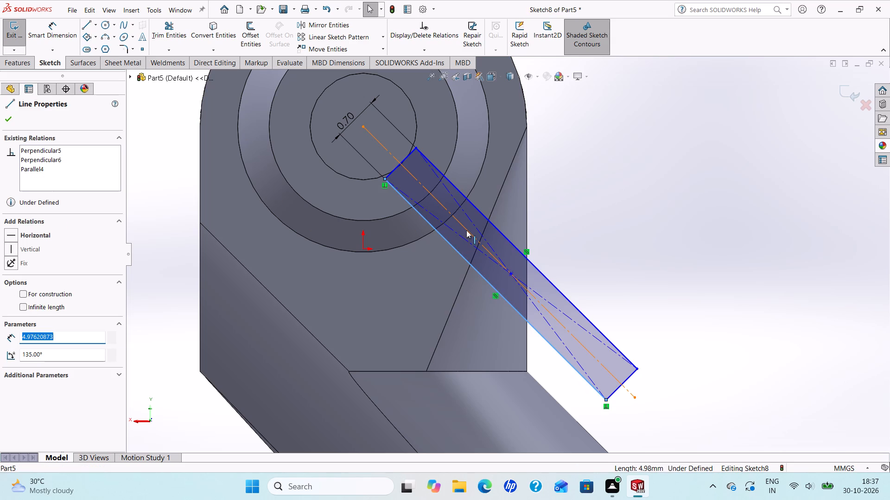
left_click(466, 230, "ctrl")
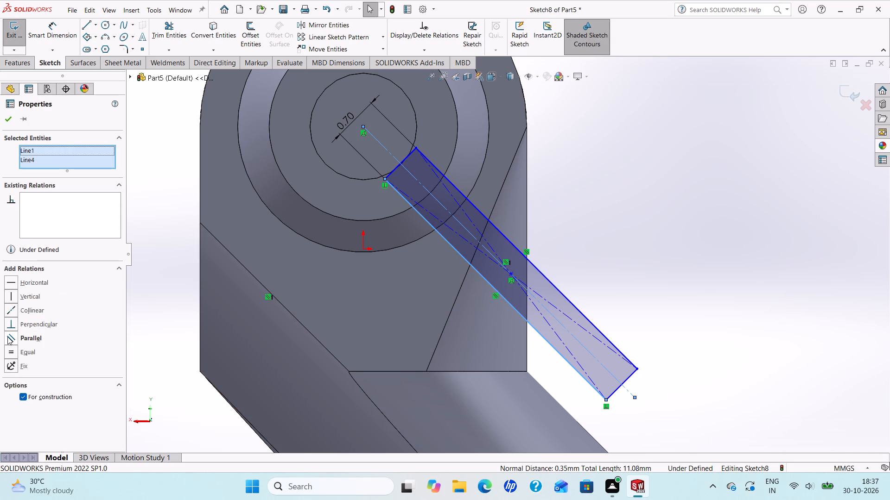
left_click(7, 337)
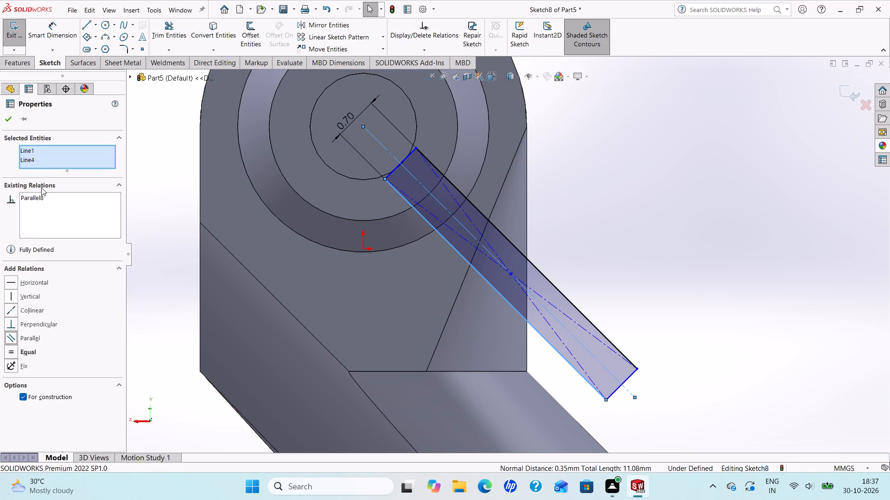
left_click(5, 121)
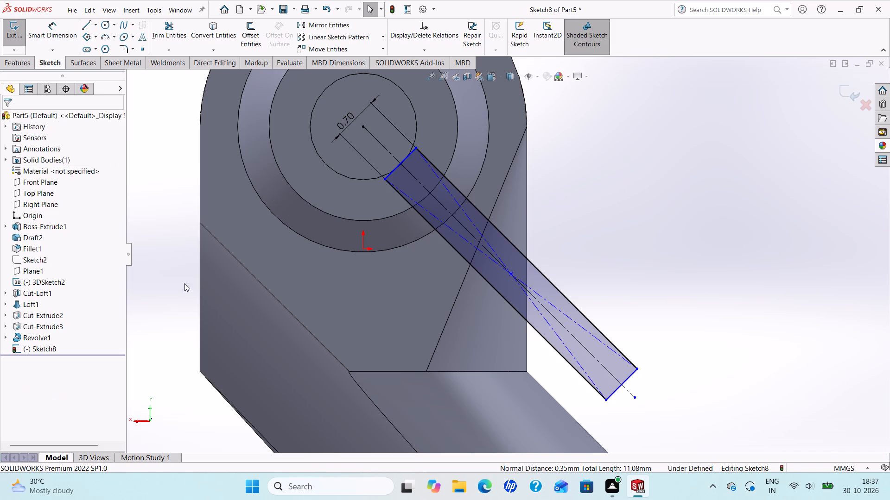
left_click(526, 258, "ctrl")
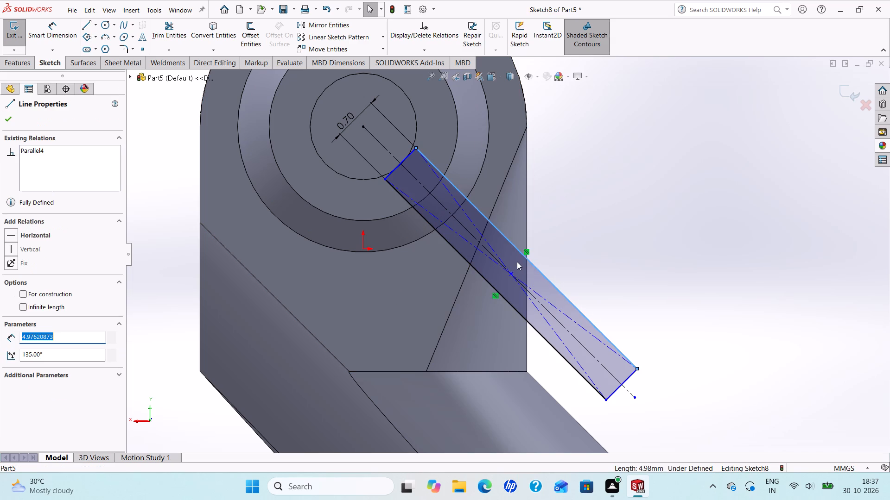
left_click(496, 258, "ctrl")
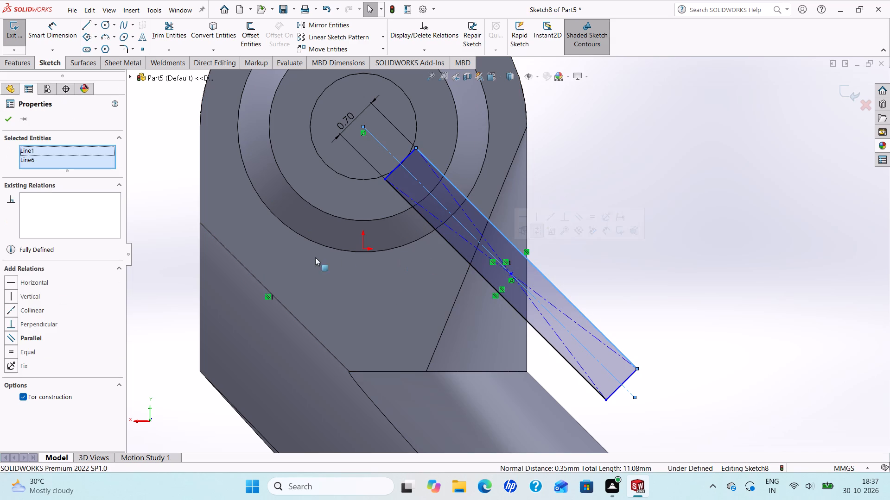
left_click(14, 339)
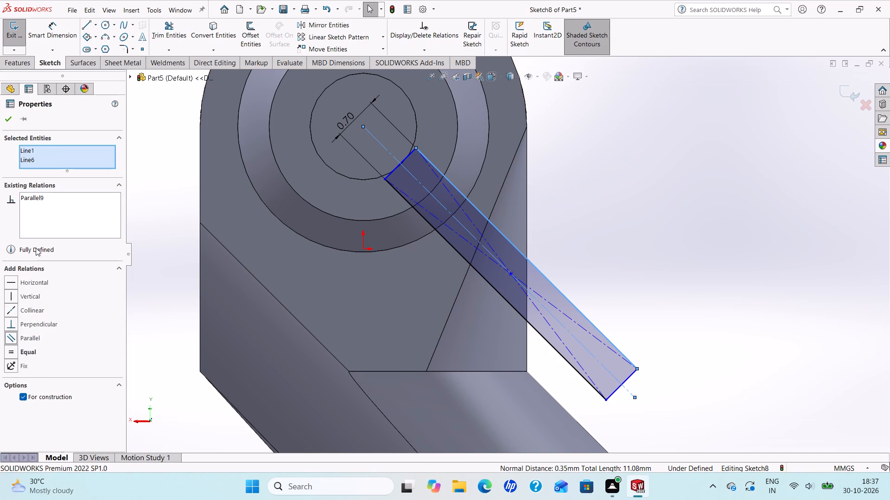
left_click(10, 125)
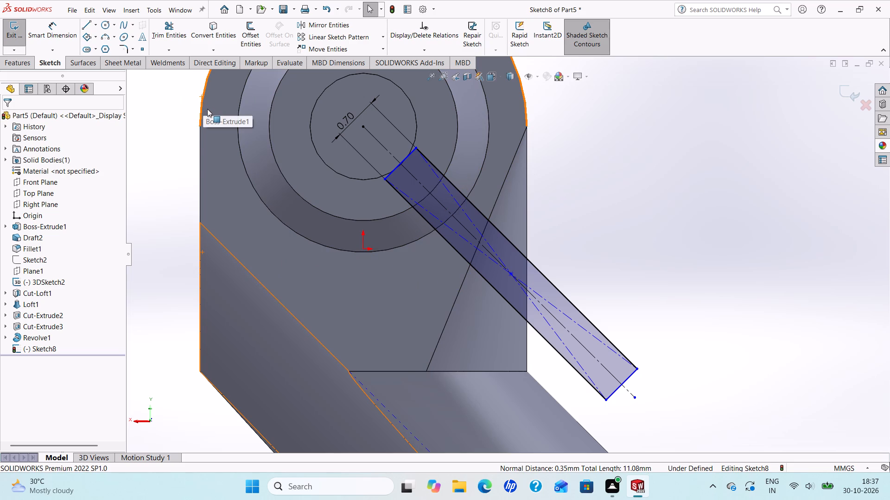
Cut-extrude the 0.70 mm slot sketch into the shoulder peg with a blind depth of 2.40 mm.
left_click(13, 60)
left_click(158, 32)
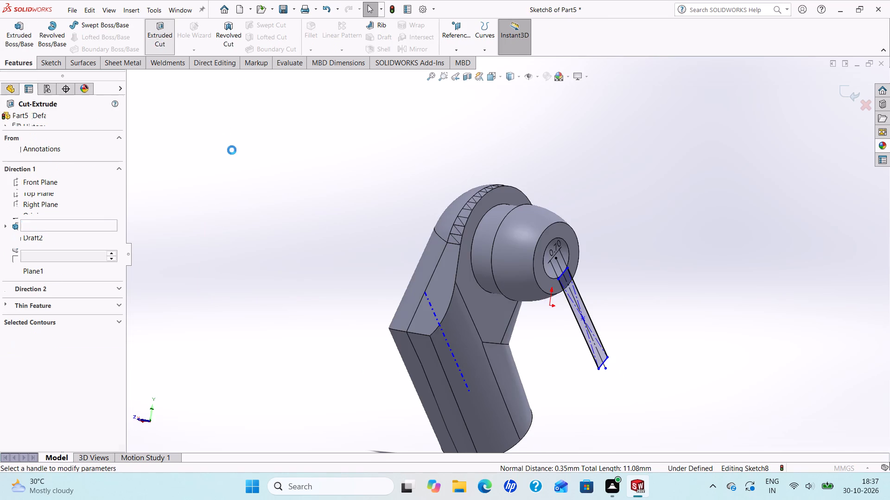
middle_click_drag(232, 145, 157, 26)
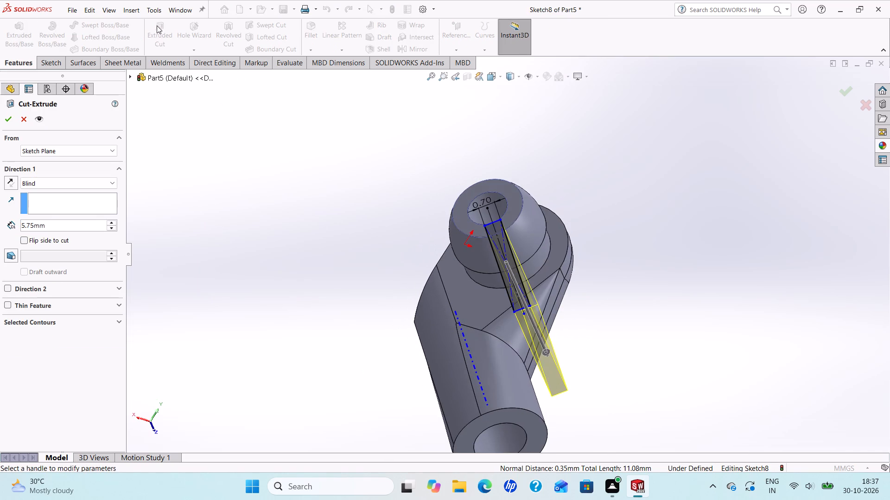
left_click_drag(51, 223, 32, 217)
type("2.")
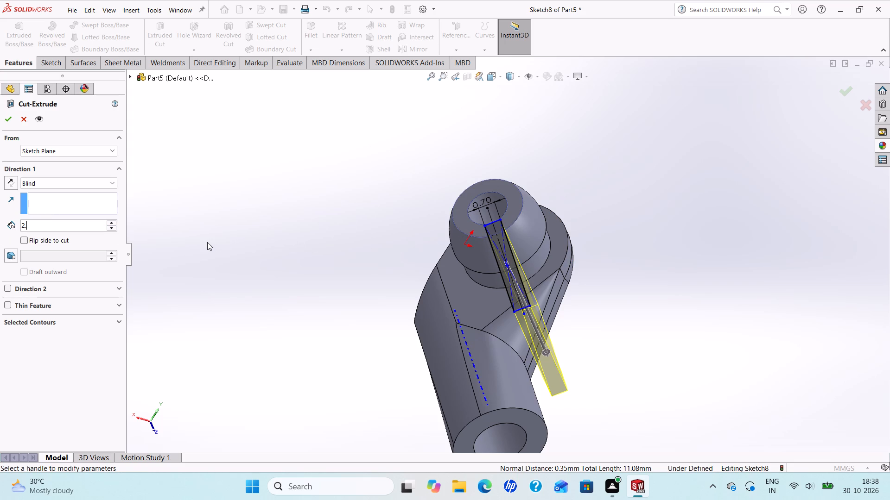
type("4.")
key("BackSpace")
key("0")
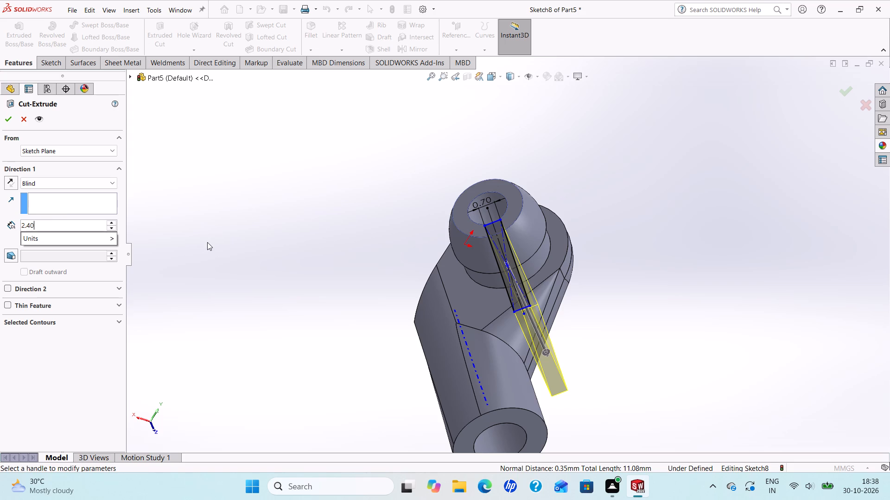
key("Return")
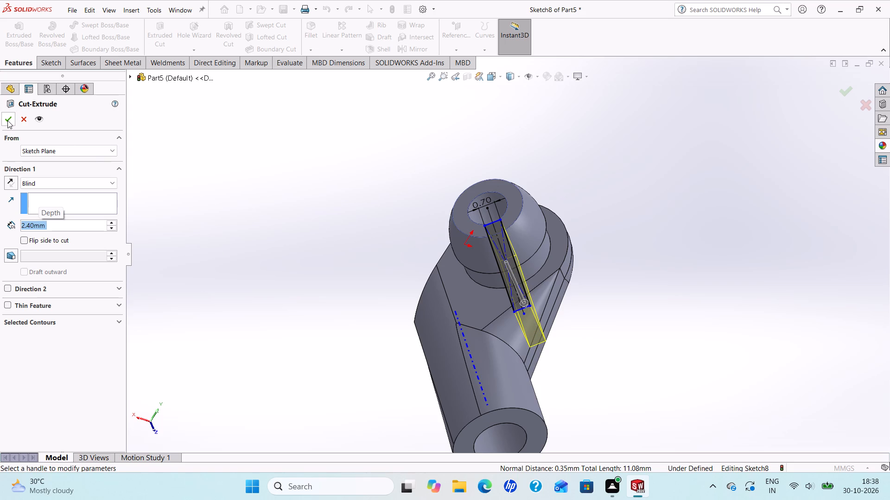
left_click(7, 120)
middle_click_drag(286, 233, 248, 188)
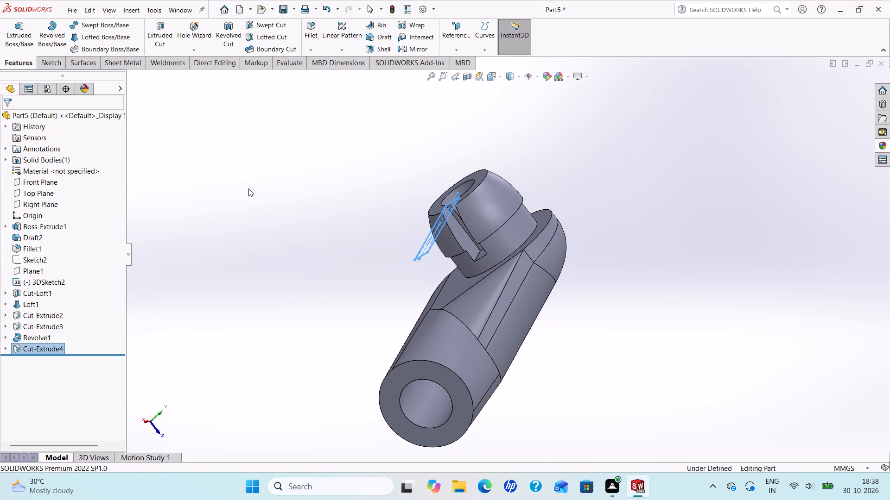
key("Escape")
Fillet the elbow edges where the upper arm meets the forearm cylinder with a symmetric 0.75 mm radius, using tangent propagation.
scroll(364, 237, "down", 1)
middle_click_drag(392, 242, 429, 229)
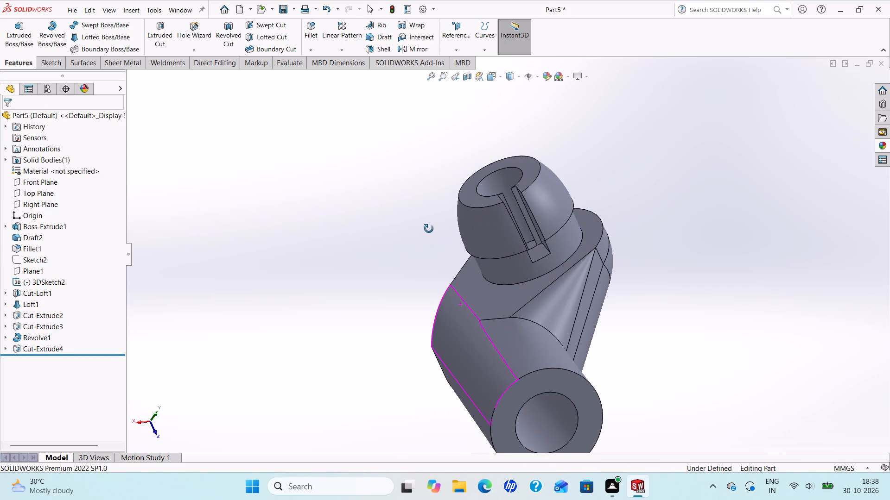
middle_click_drag(429, 229, 438, 288)
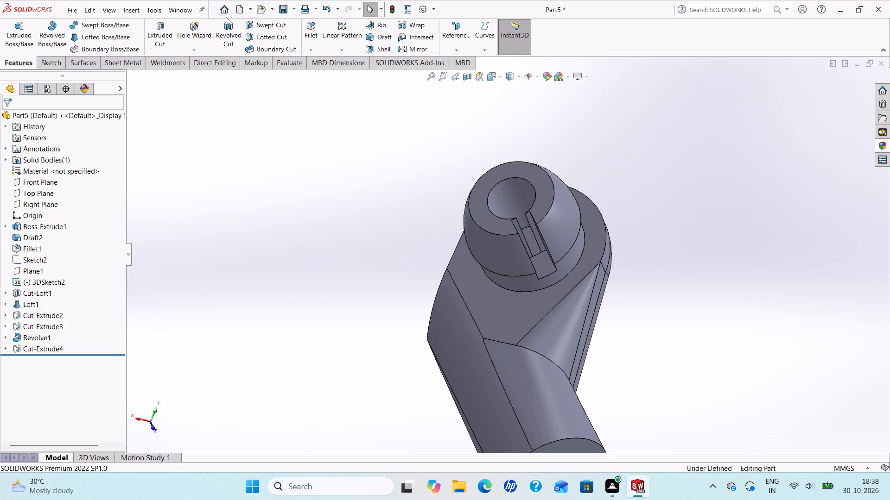
left_click(314, 36)
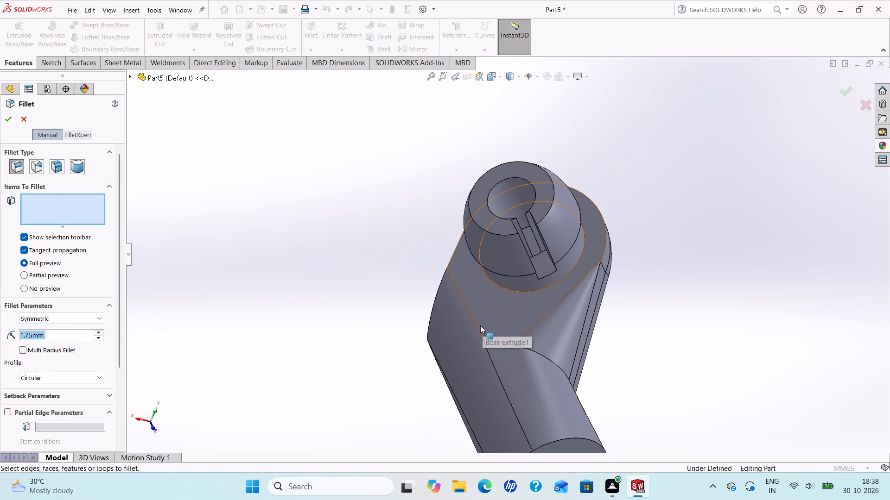
middle_click_drag(473, 325, 360, 273)
scroll(398, 300, "up", 1)
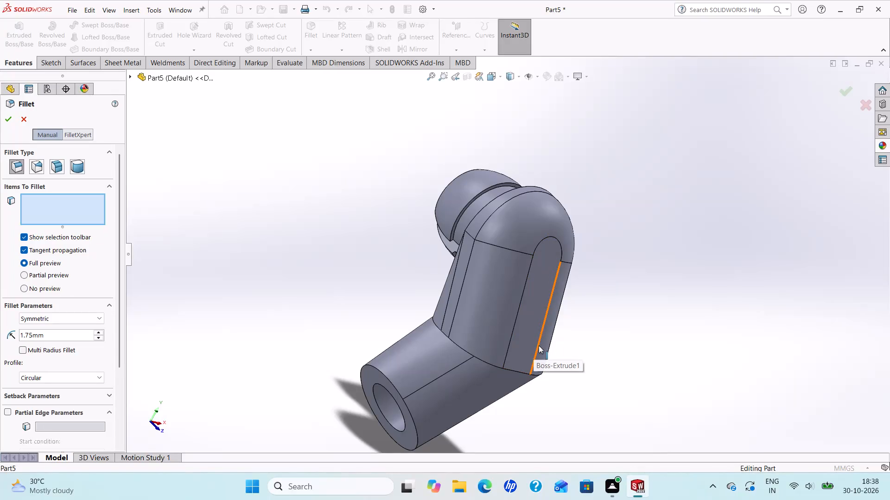
left_click(463, 349)
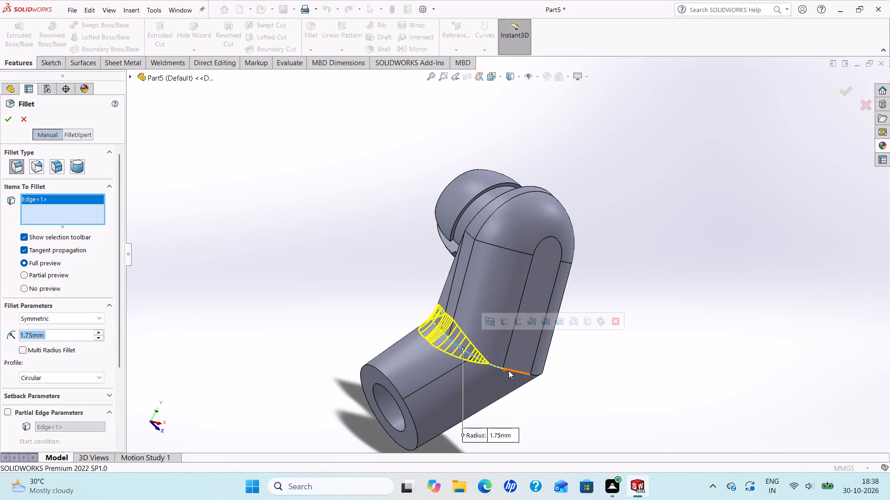
left_click(505, 369)
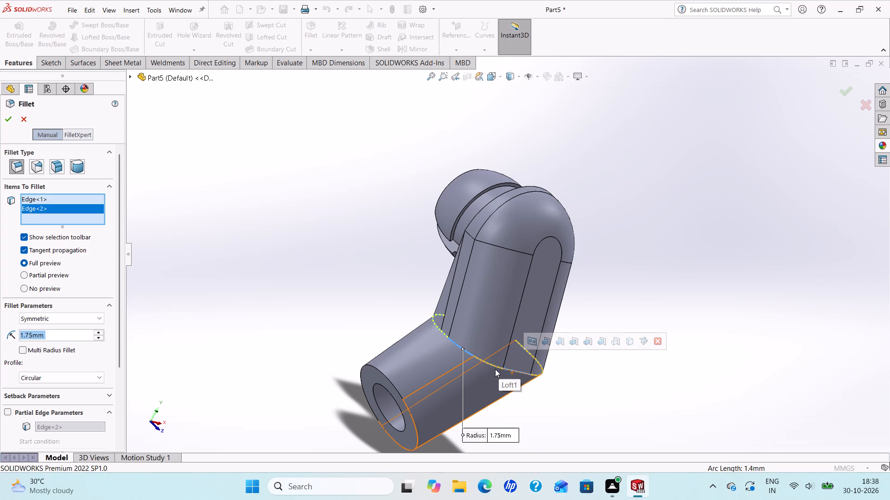
middle_click_drag(495, 368, 381, 350)
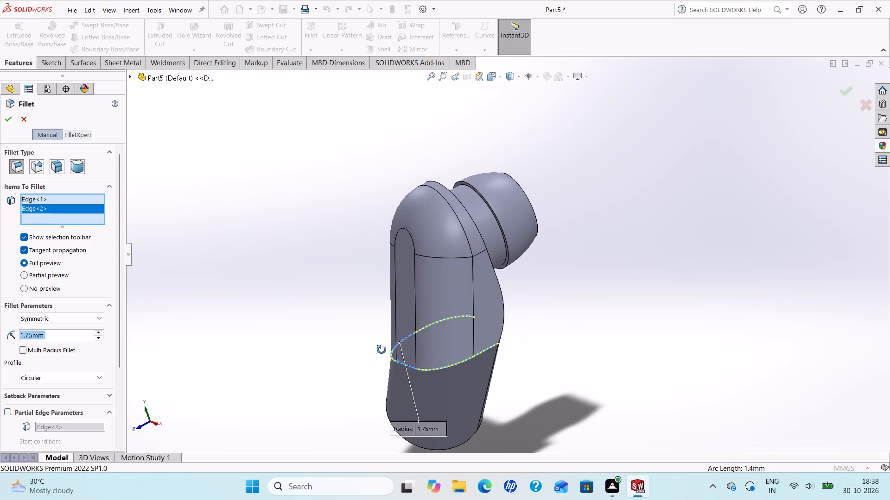
middle_click_drag(381, 350, 452, 365)
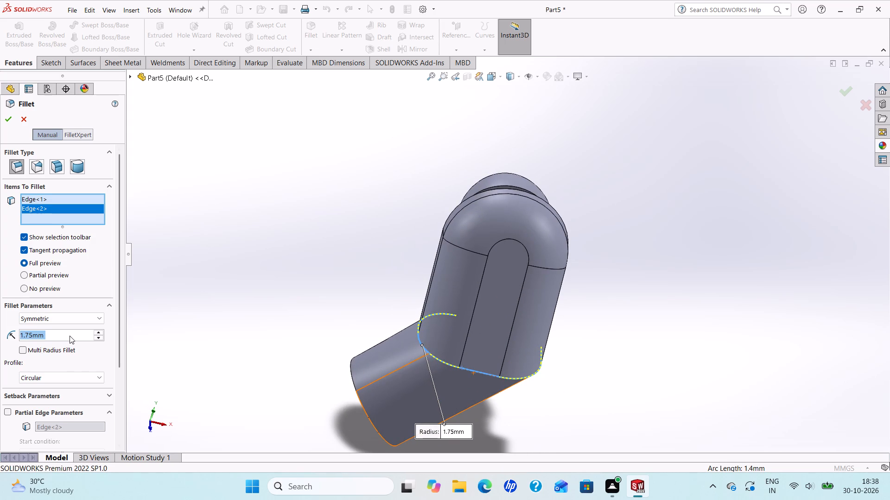
type("0.75")
key("Return")
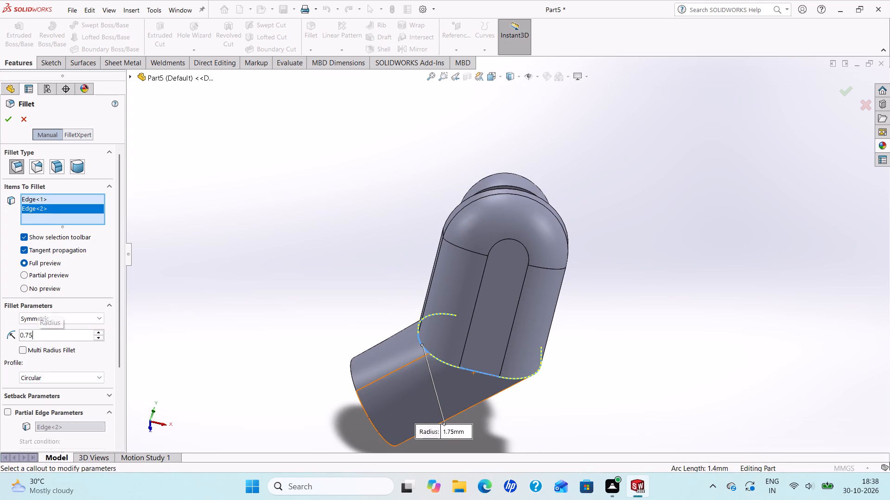
left_click(13, 115)
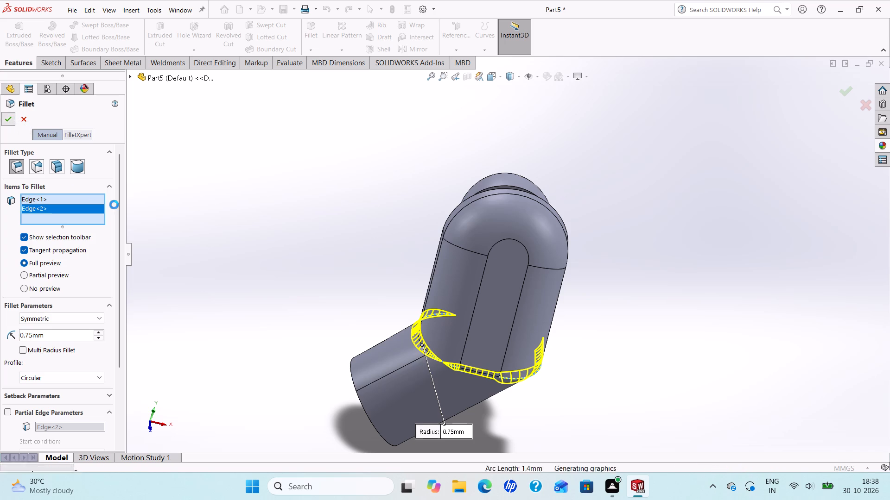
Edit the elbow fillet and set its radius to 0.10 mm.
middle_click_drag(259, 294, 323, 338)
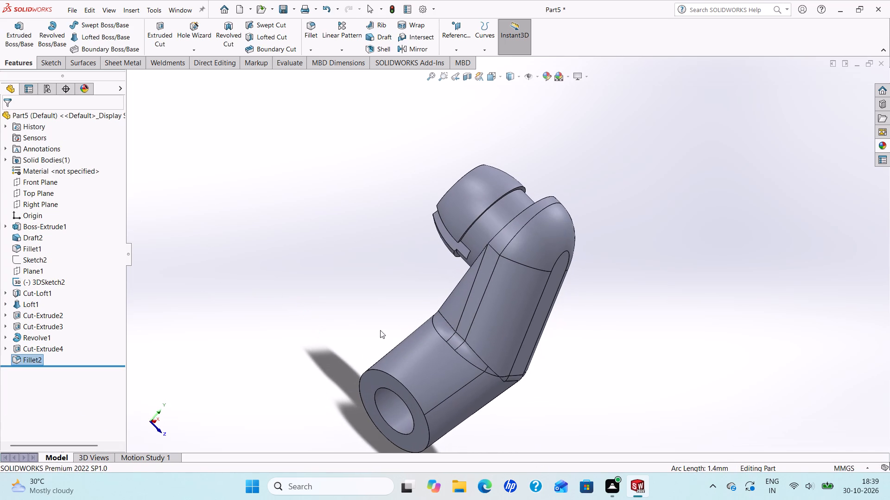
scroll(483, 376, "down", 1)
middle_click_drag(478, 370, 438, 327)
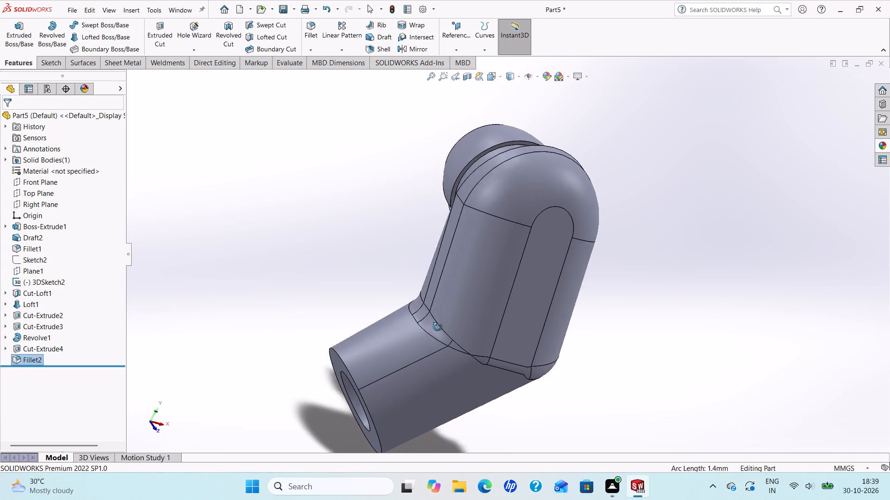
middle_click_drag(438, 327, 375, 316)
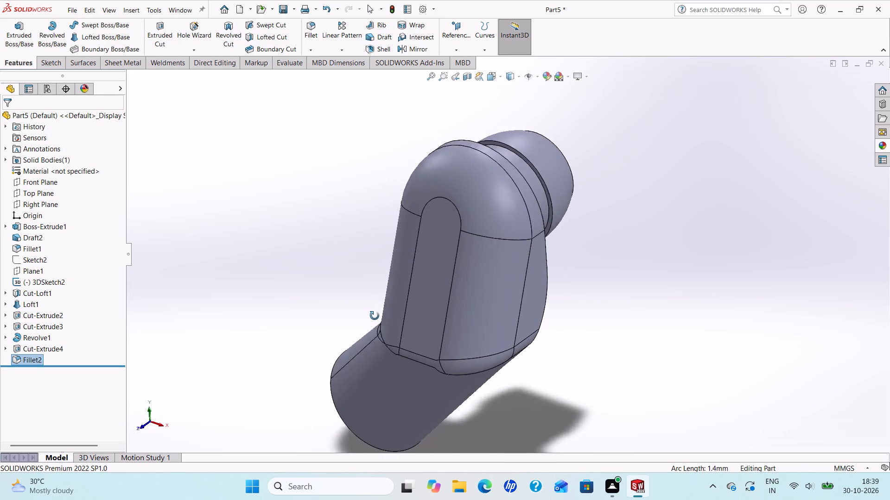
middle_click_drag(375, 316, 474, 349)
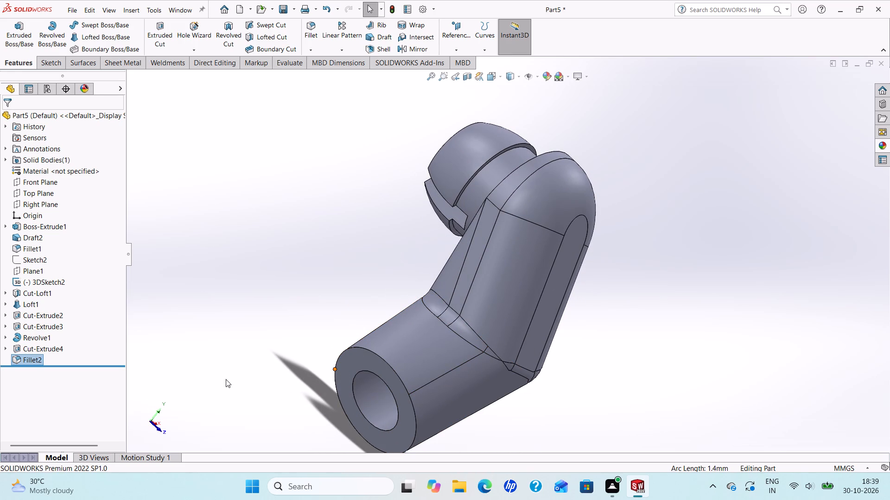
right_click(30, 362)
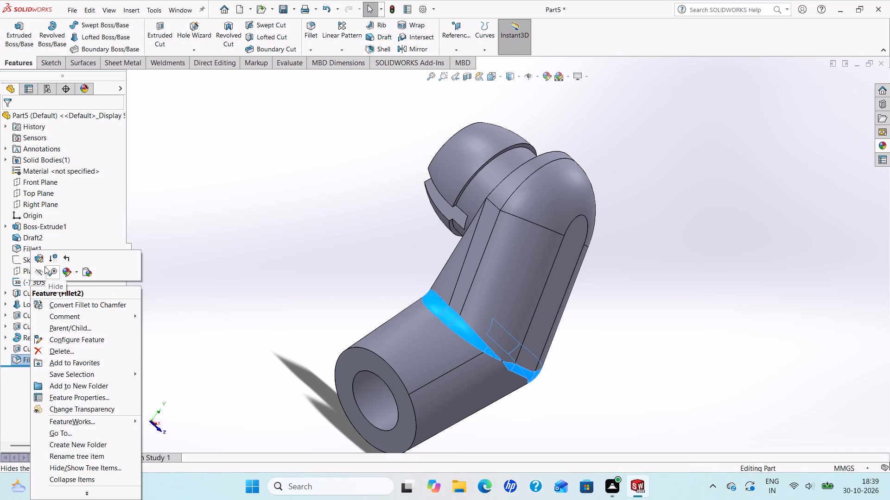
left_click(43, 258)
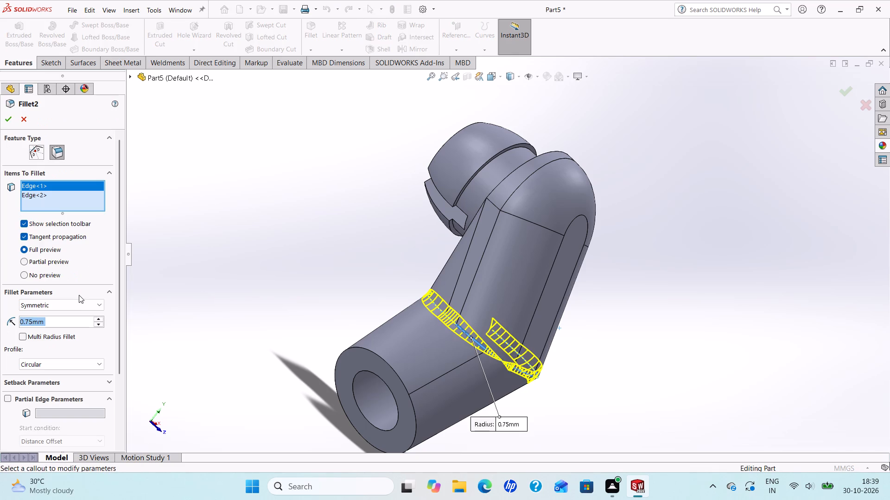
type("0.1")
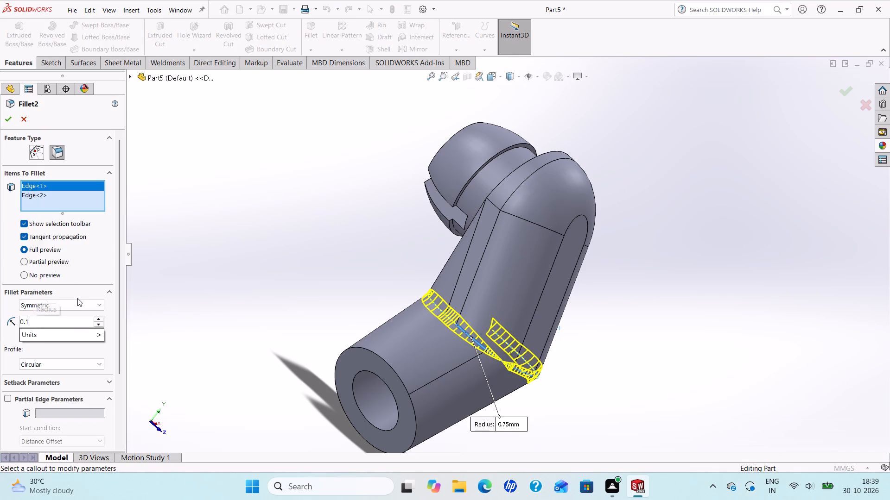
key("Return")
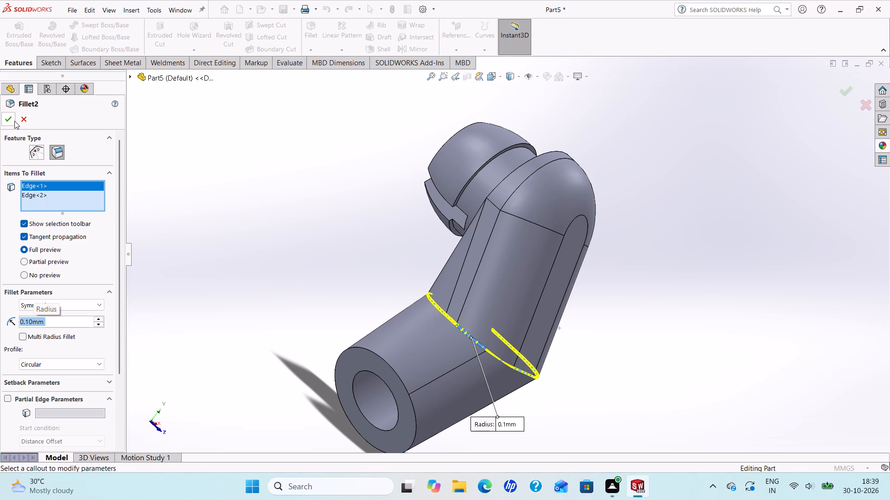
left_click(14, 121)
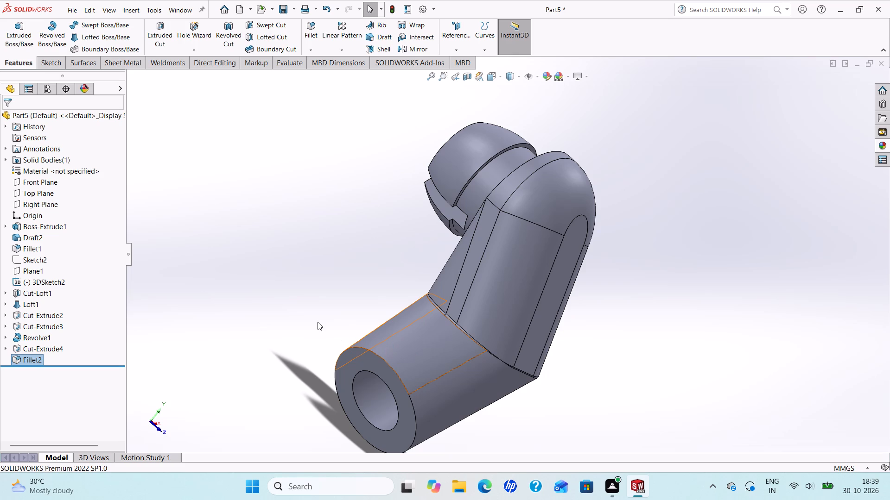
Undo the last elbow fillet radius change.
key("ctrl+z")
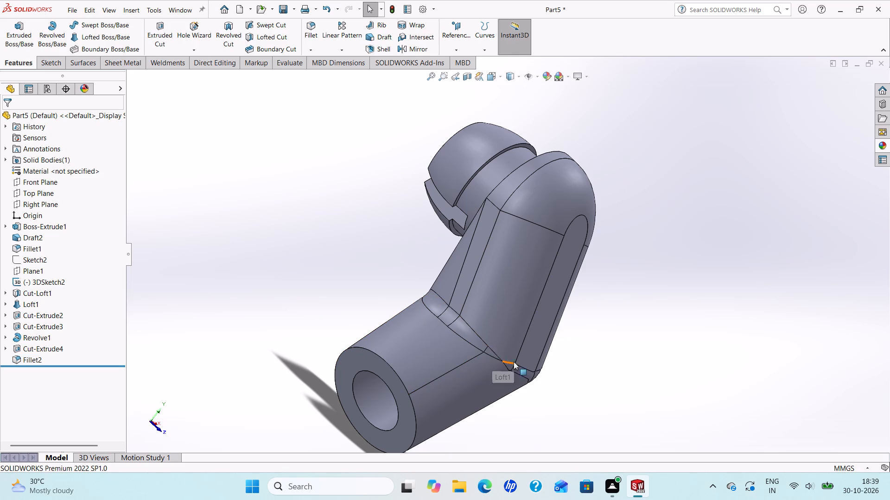
Fillet the peg's outer end edge, the peg's rear shoulder edge and the arm's flat shoulder-face outline with a 0.10 mm radius.
left_click(311, 26)
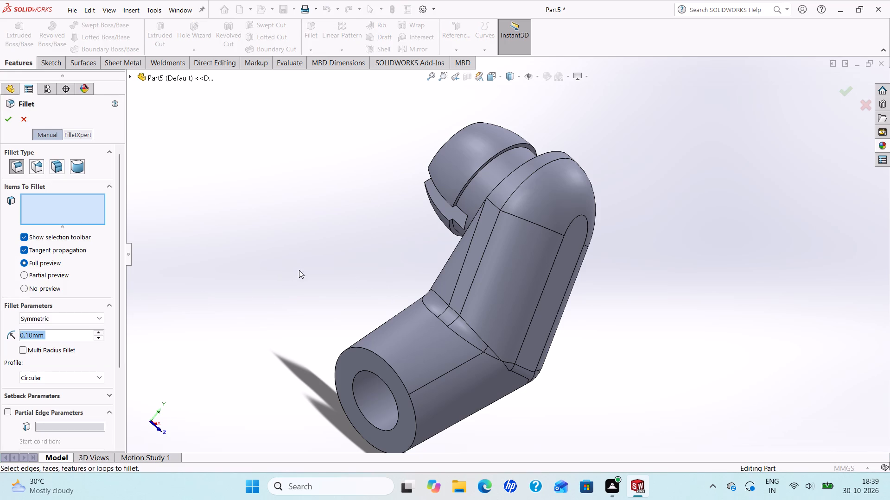
middle_click_drag(448, 205, 597, 337)
scroll(546, 248, "down", 1)
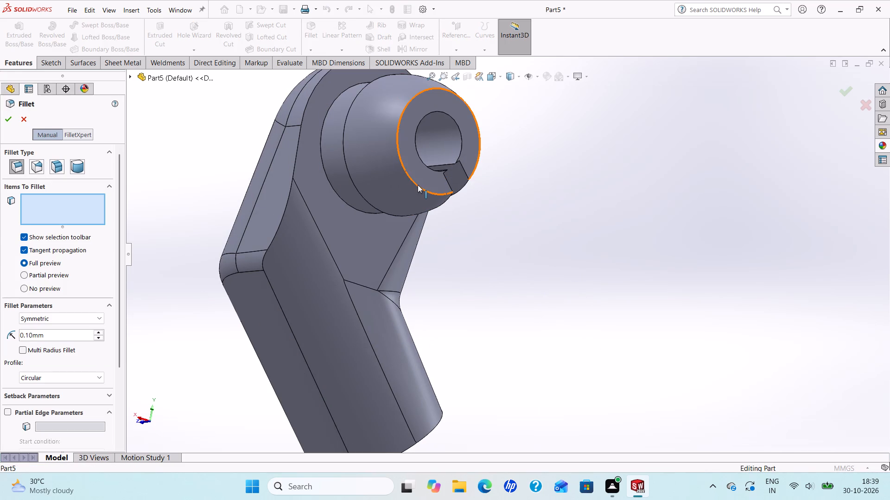
left_click(418, 185)
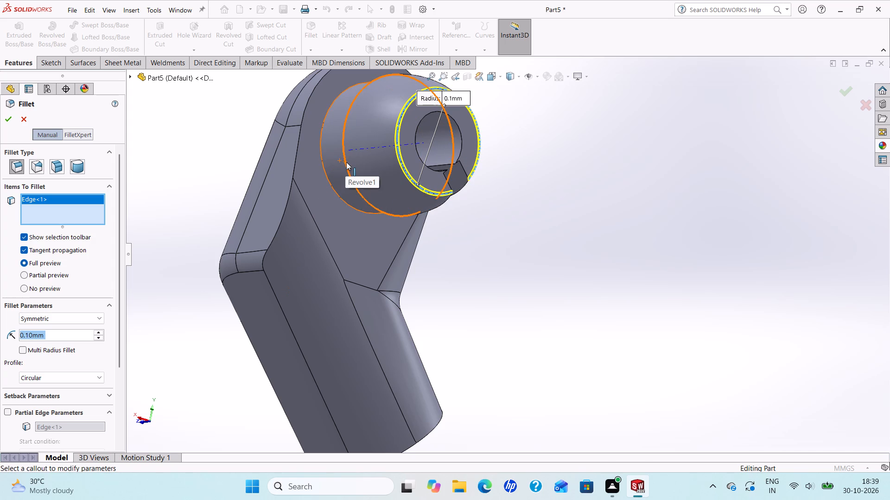
left_click(346, 162)
scroll(349, 162, "up", 2)
scroll(350, 175, "down", 2)
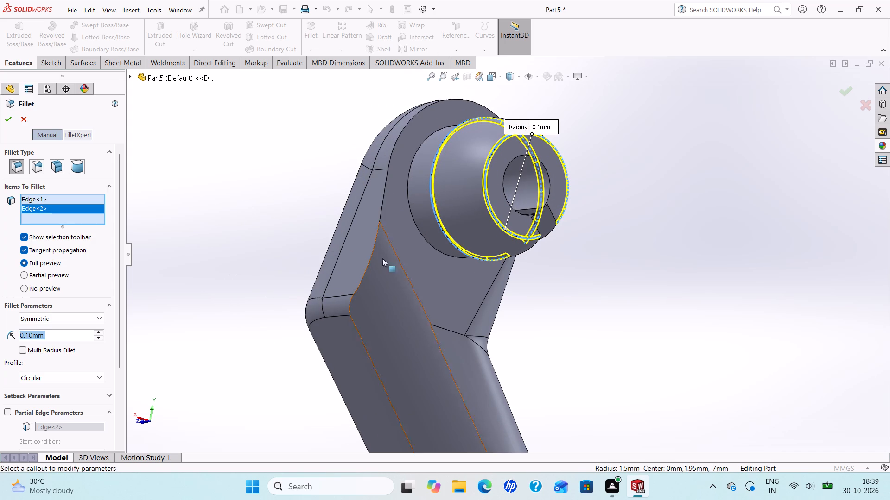
left_click(383, 197)
scroll(381, 240, "up", 3)
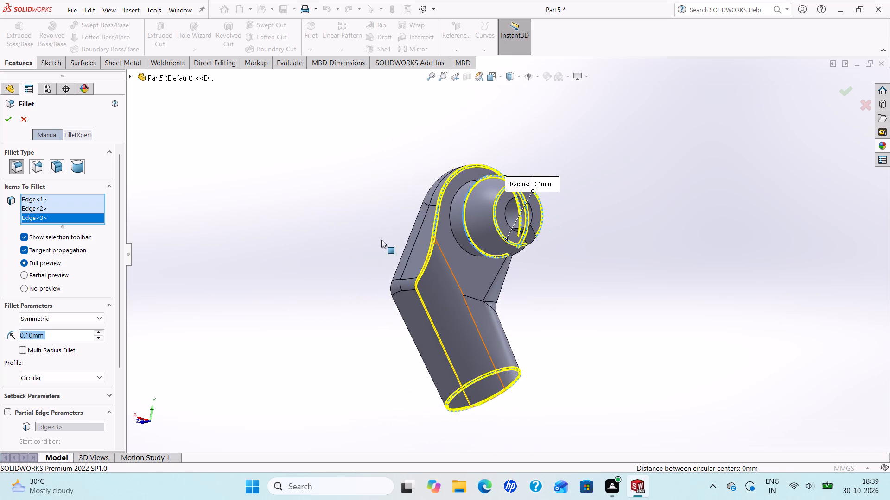
middle_click_drag(385, 250, 336, 228)
scroll(336, 228, "up", 1)
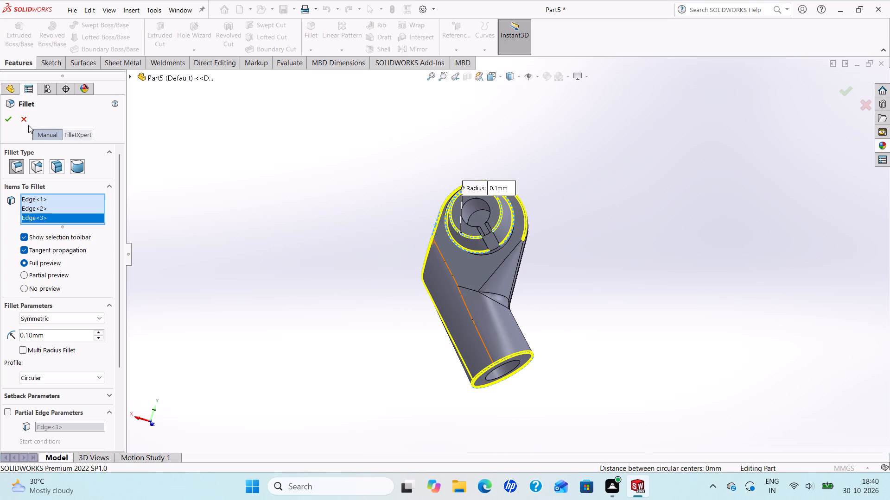
left_click(6, 123)
middle_click_drag(325, 267, 318, 264)
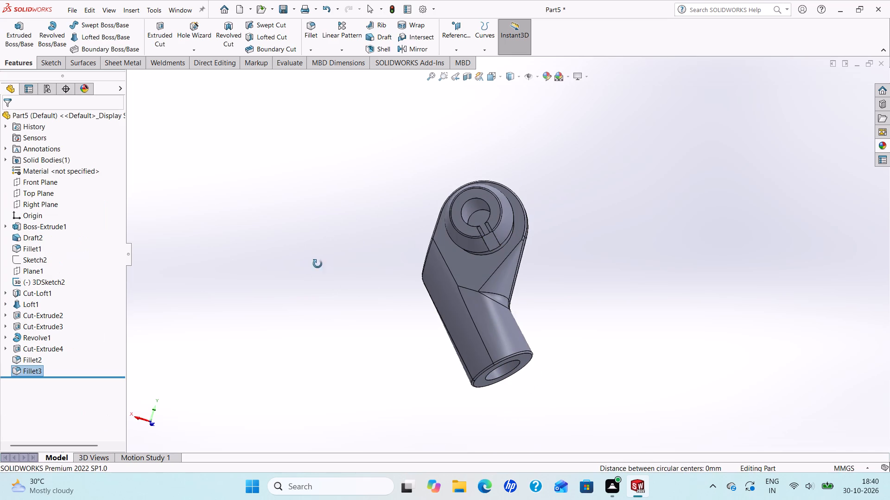
middle_click_drag(318, 264, 465, 291)
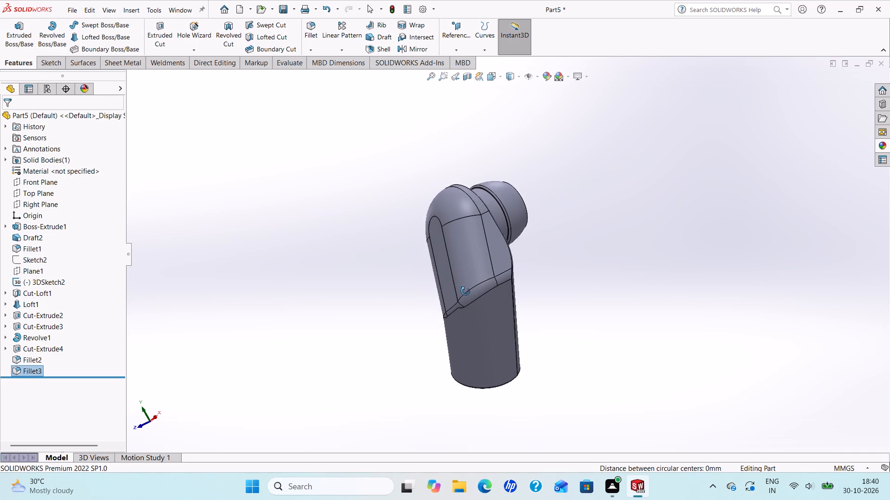
Fillet the two inner end edges of the shoulder peg's slot, nearest the arm body, with a symmetric 0.25 mm radius.
middle_click_drag(465, 291, 466, 292)
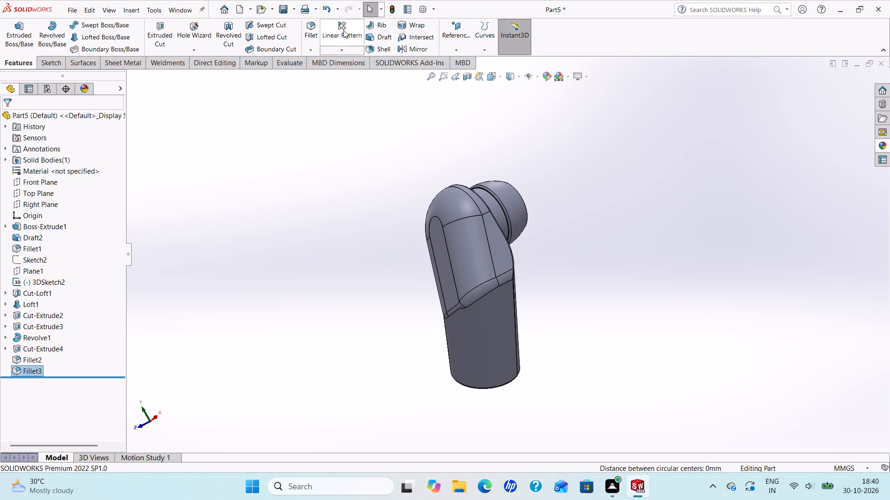
left_click(311, 39)
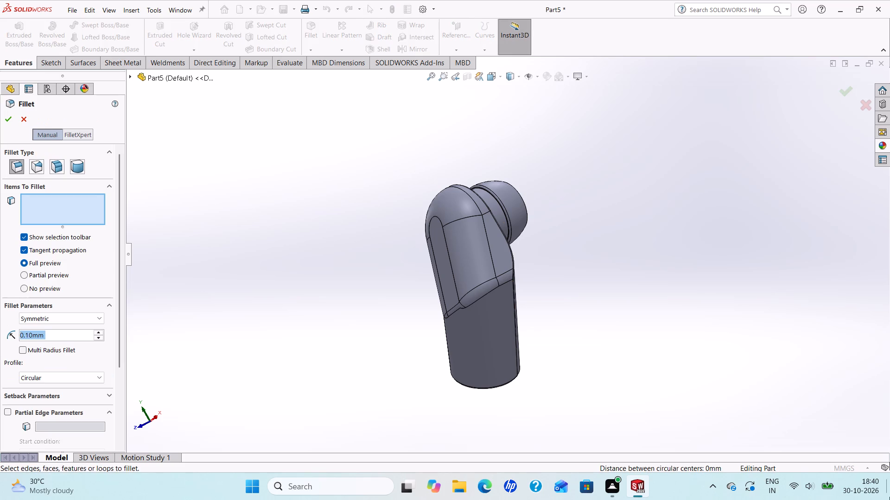
type("0.25")
key("Return")
middle_click_drag(492, 262, 424, 255)
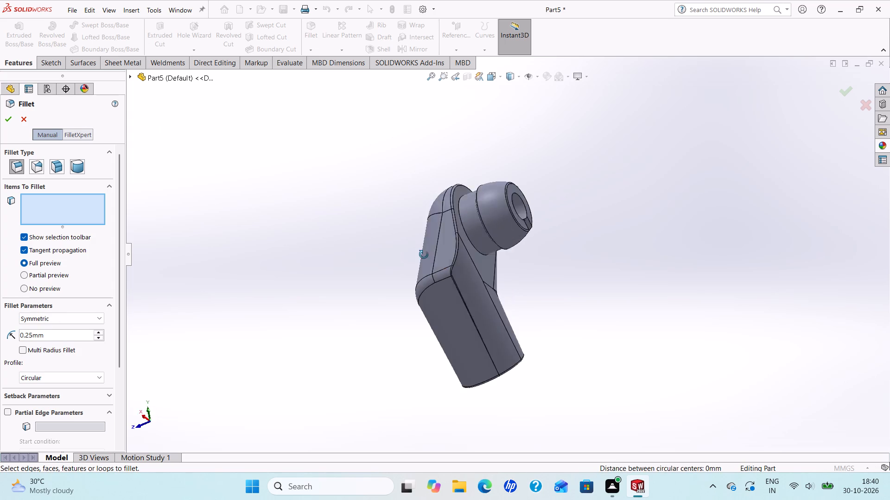
middle_click_drag(424, 255, 363, 261)
scroll(479, 261, "down", 3)
scroll(523, 242, "down", 3)
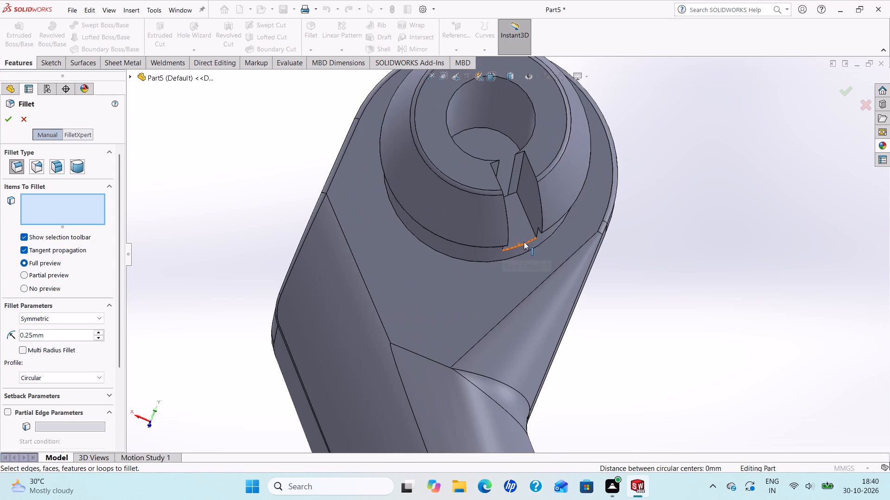
left_click(531, 226)
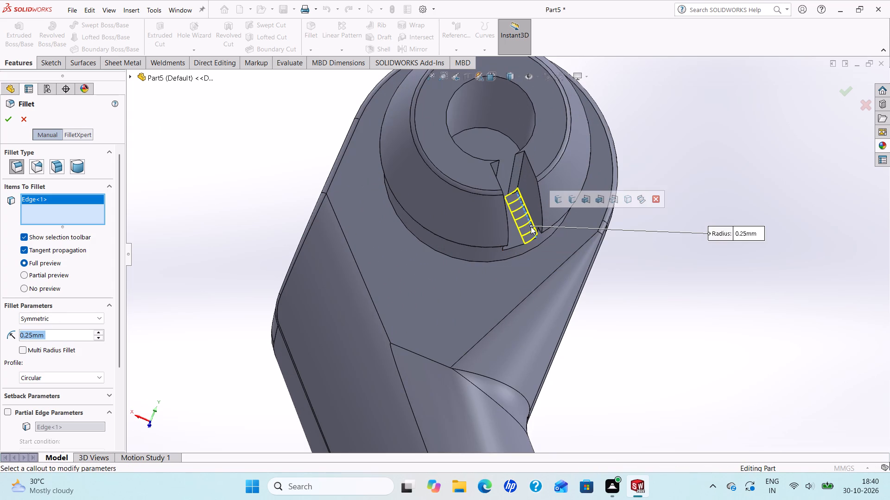
middle_click_drag(529, 226, 493, 223)
scroll(491, 231, "down", 4)
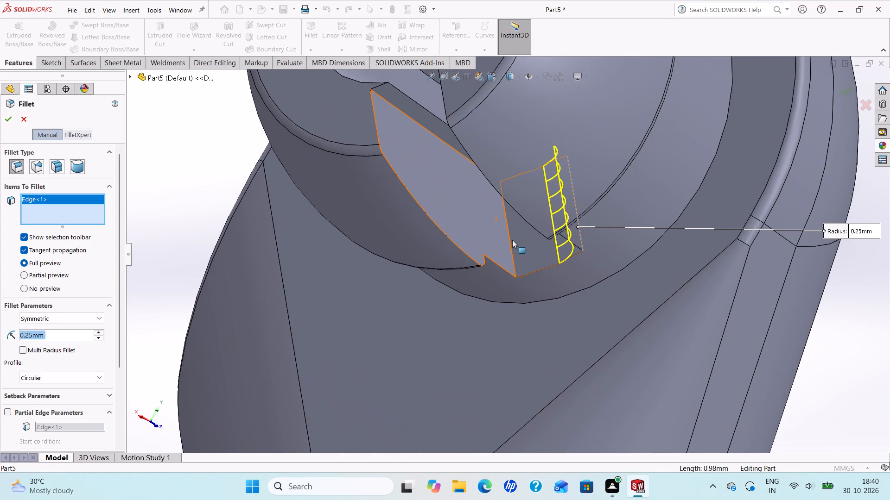
left_click(509, 242)
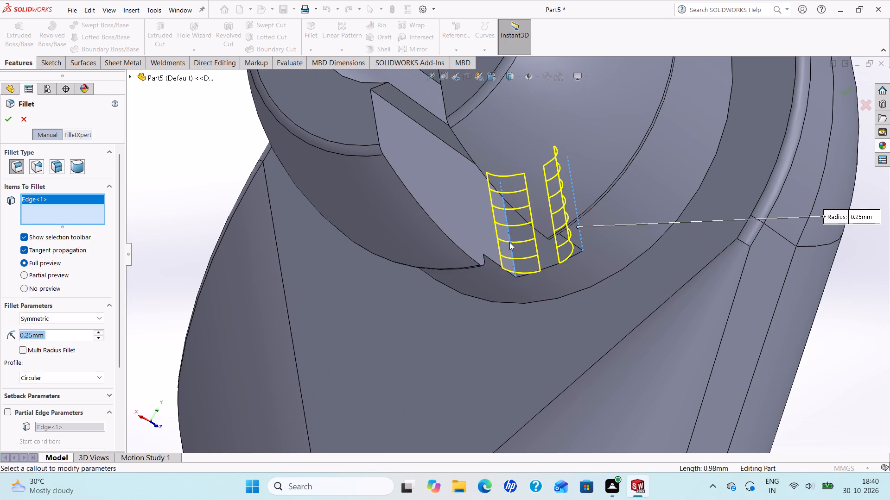
left_click(13, 124)
Examine the shoulder peg and the rounded end of its slot from several angles.
scroll(347, 209, "up", 4)
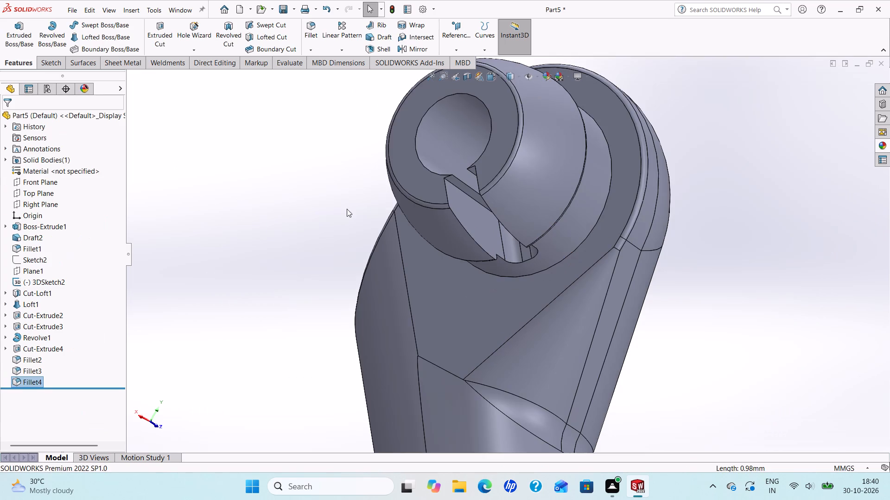
middle_click_drag(387, 202, 413, 165)
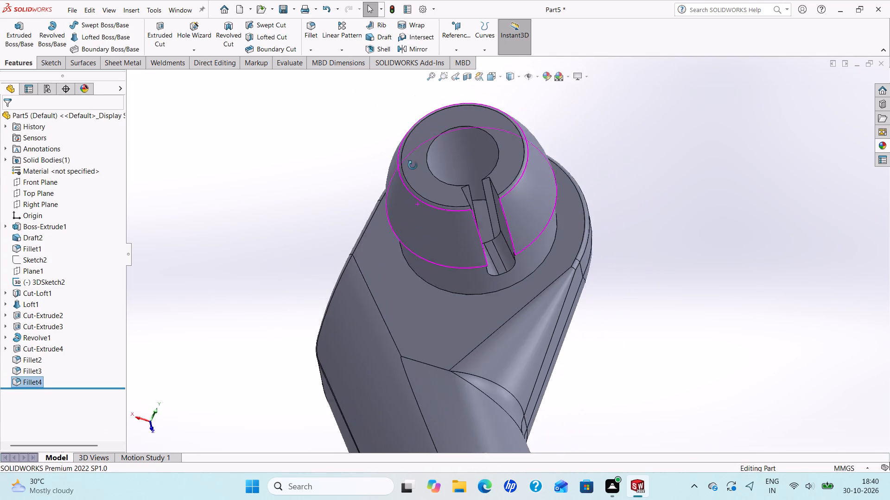
middle_click_drag(413, 165, 451, 223)
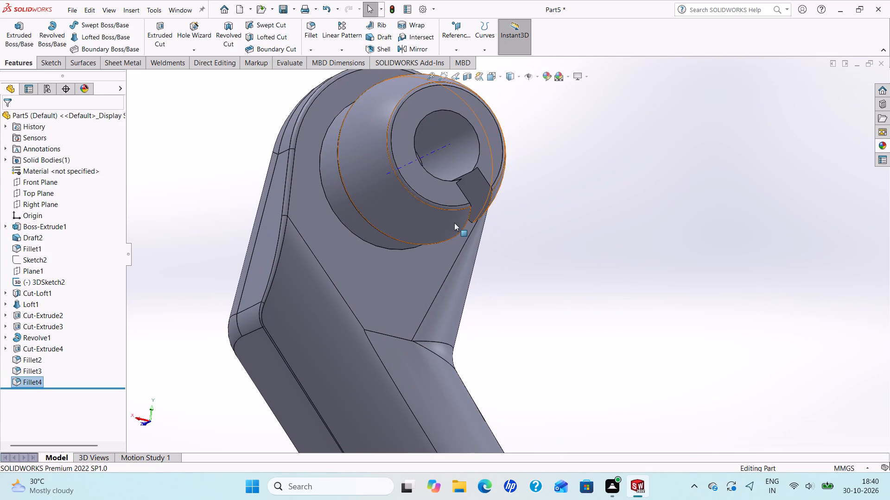
middle_click_drag(450, 216, 409, 162)
scroll(428, 250, "up", 2)
scroll(476, 264, "down", 2)
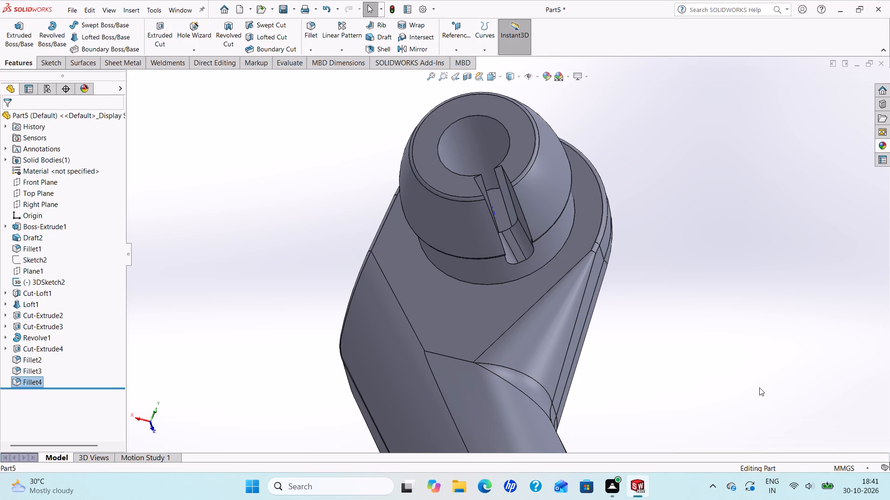
scroll(584, 339, "up", 2)
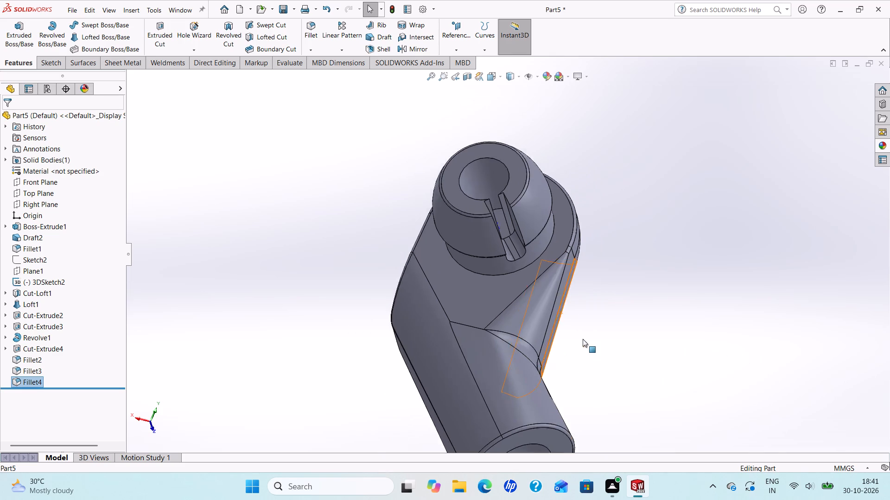
scroll(583, 339, "up", 1)
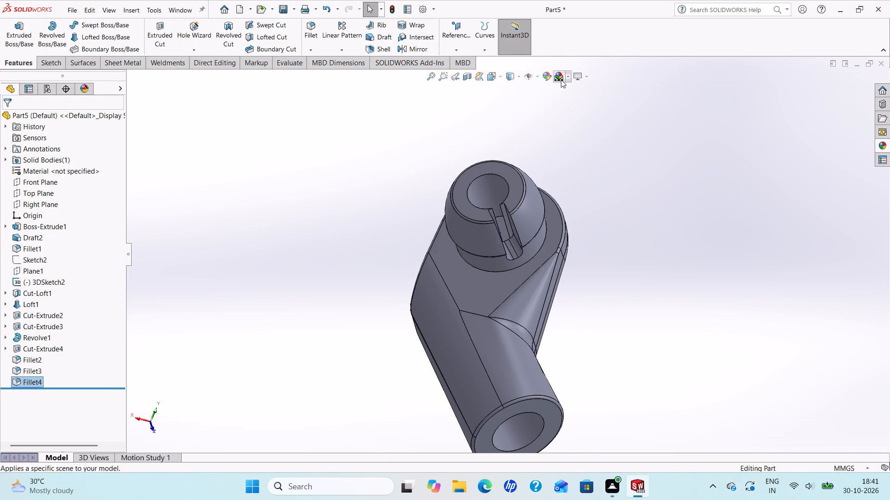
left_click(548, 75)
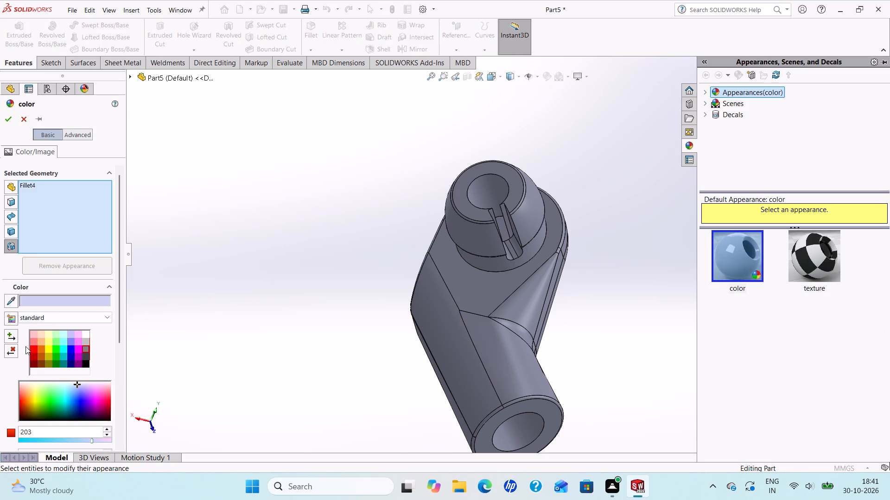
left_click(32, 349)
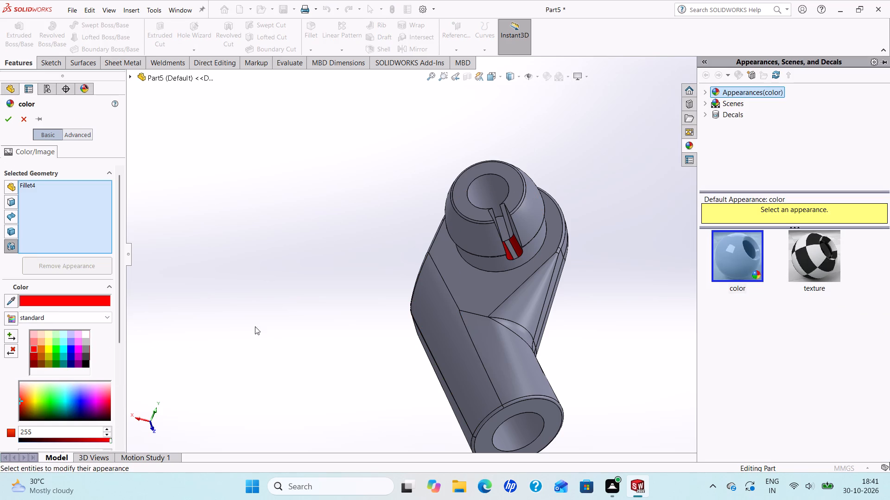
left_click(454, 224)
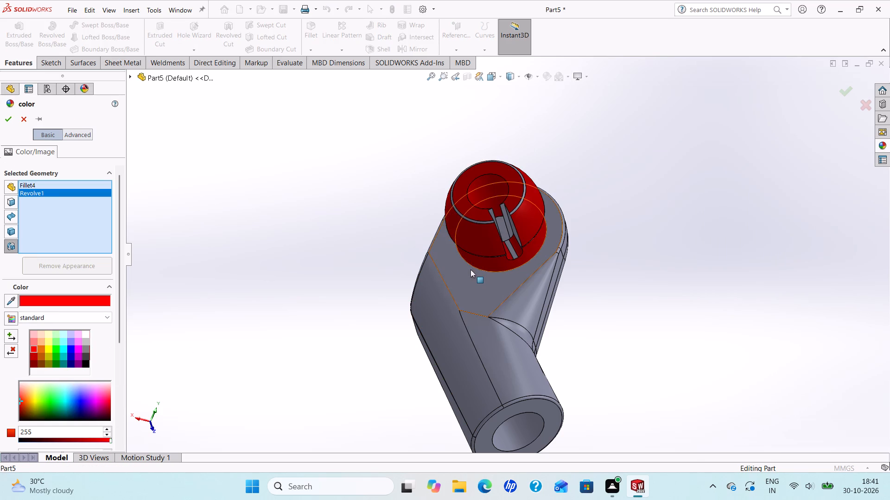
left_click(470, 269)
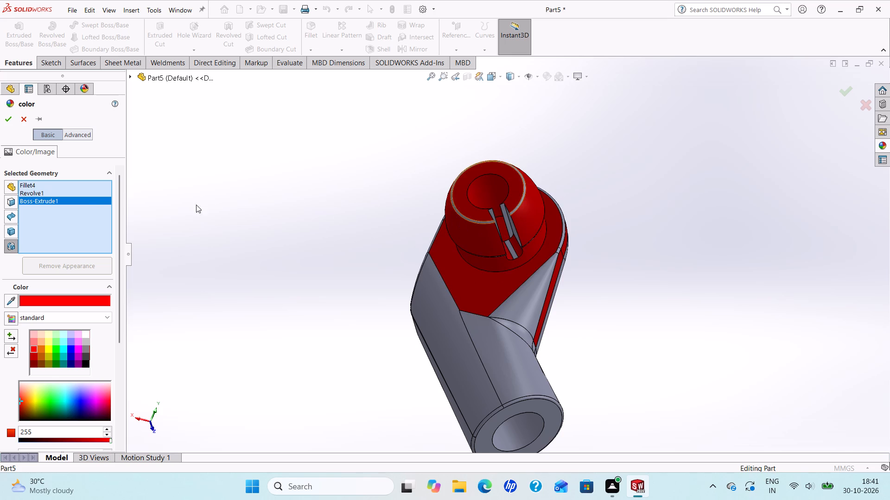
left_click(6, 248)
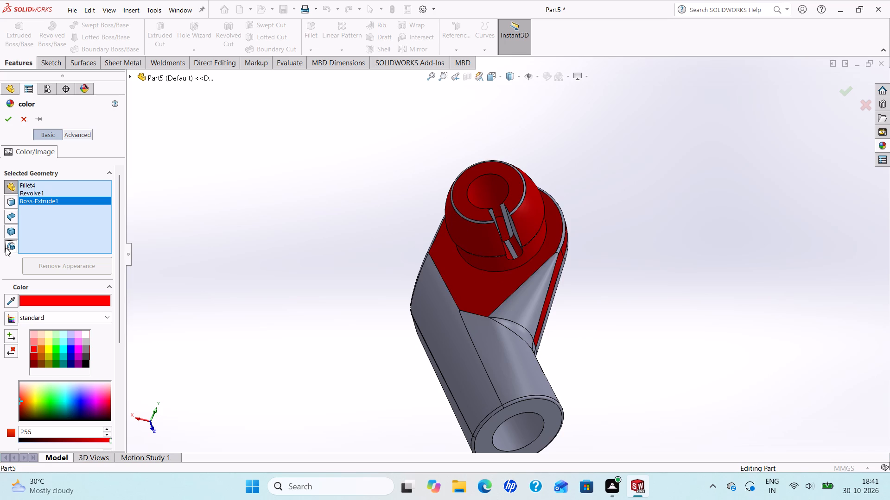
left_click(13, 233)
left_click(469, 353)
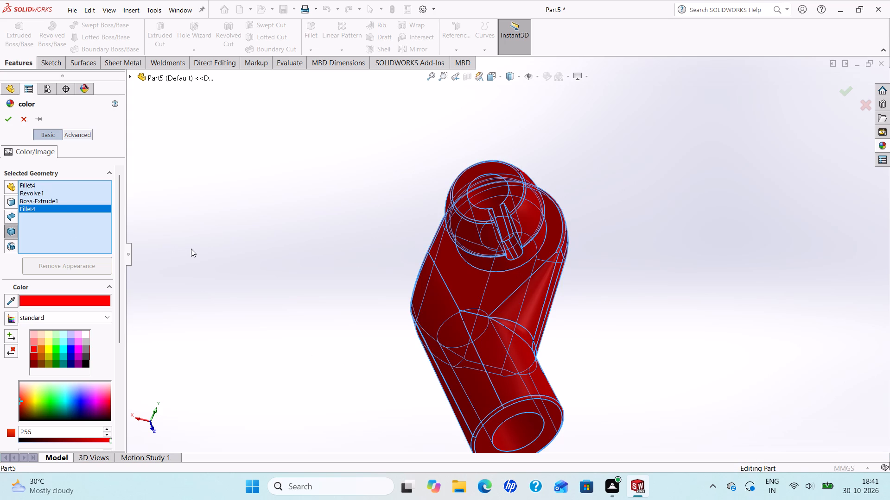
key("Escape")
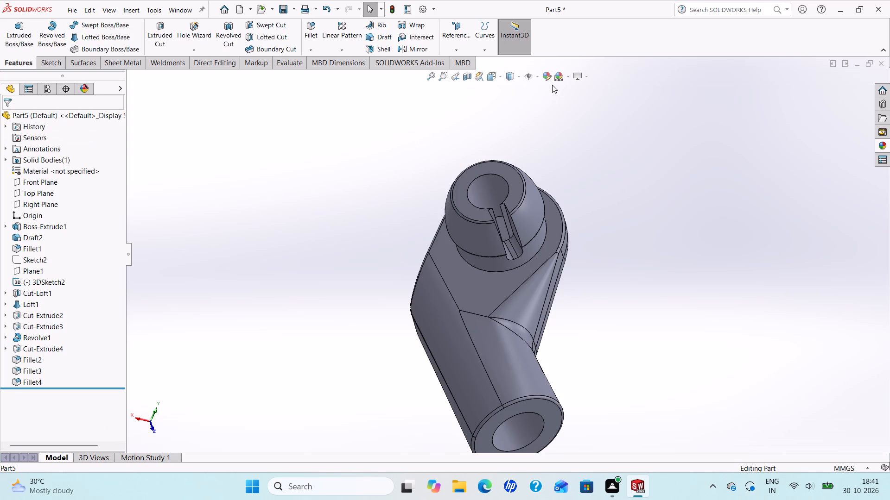
Apply the standard bright red colour to the whole arm part.
left_click(547, 78)
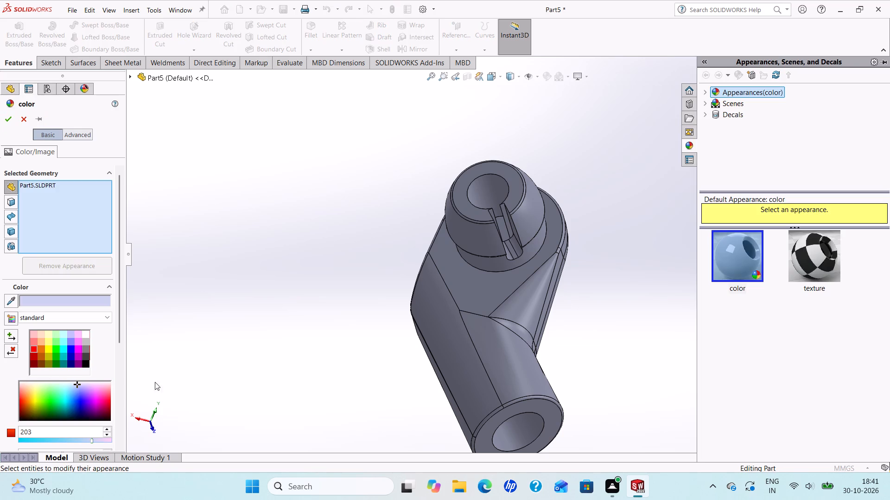
left_click(485, 370)
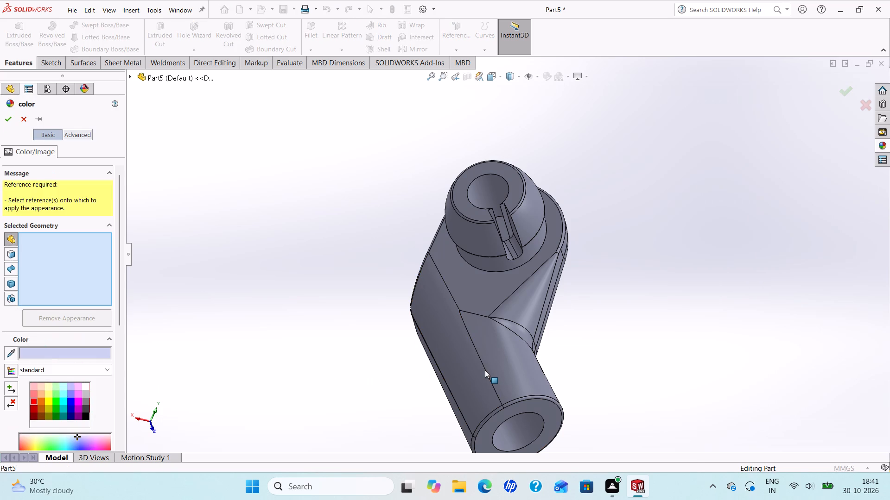
left_click(35, 404)
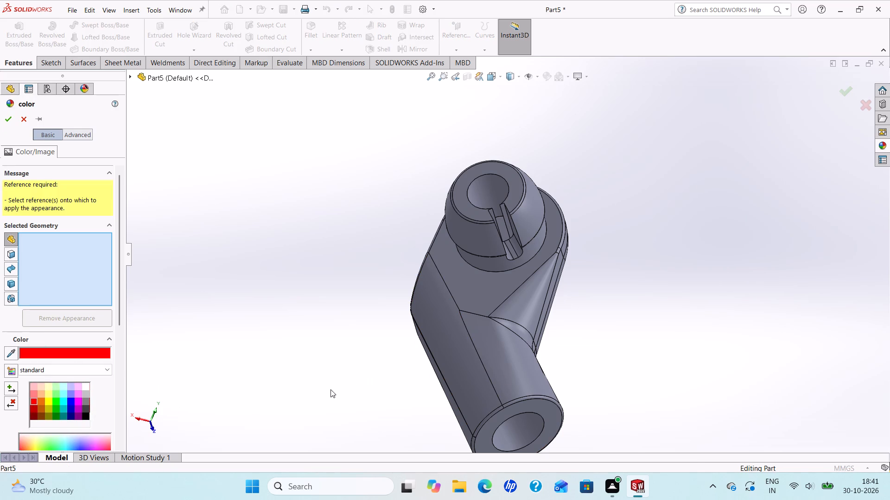
left_click(451, 364)
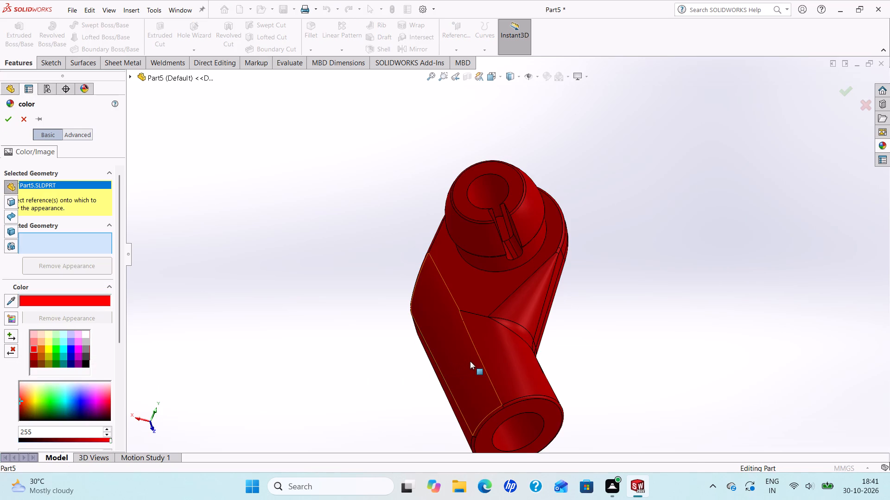
middle_click_drag(470, 361, 323, 289)
scroll(305, 284, "up", 1)
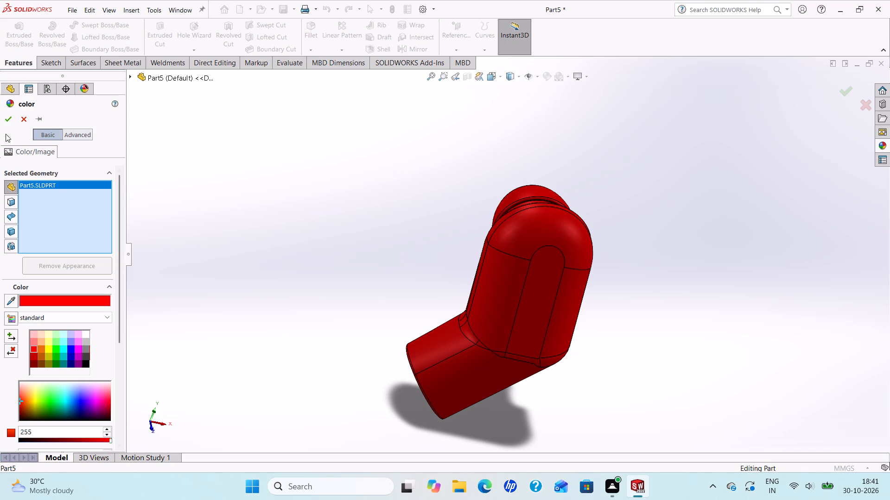
left_click(12, 124)
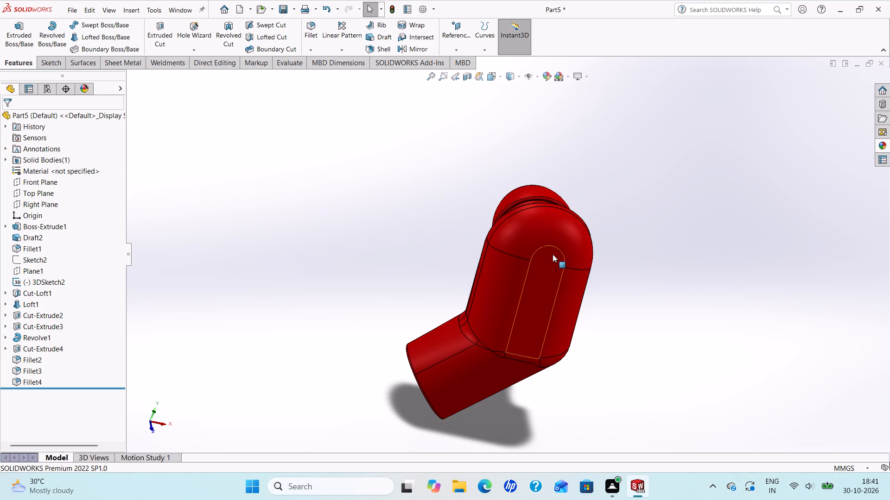
Examine the red arm and its shoulder peg from the side.
middle_click_drag(550, 253, 438, 288)
scroll(546, 252, "down", 1)
scroll(439, 288, "up", 1)
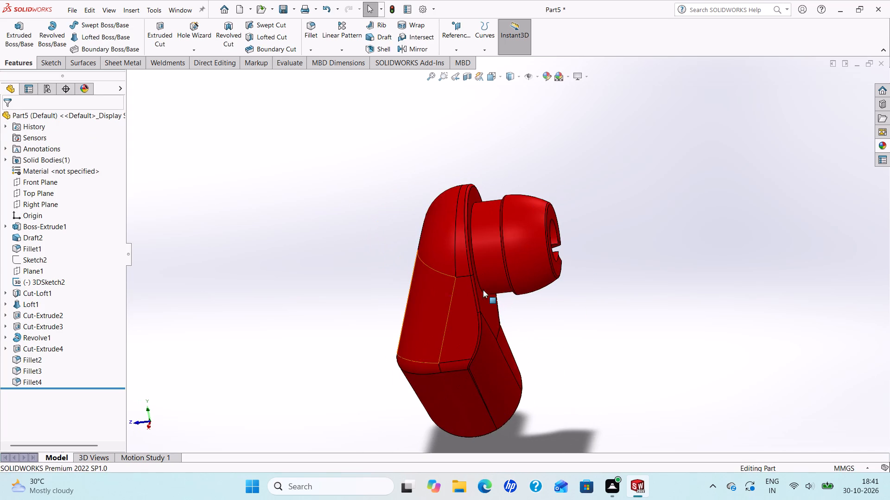
scroll(483, 290, "down", 1)
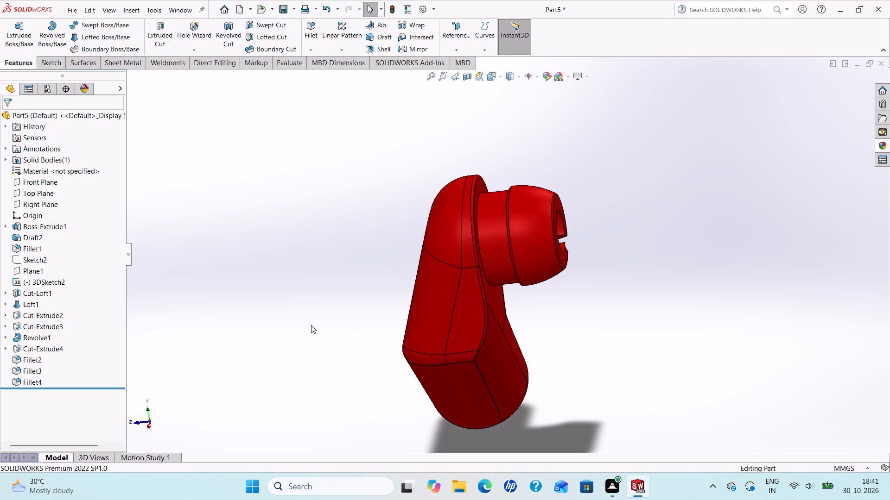
scroll(422, 305, "down", 2)
scroll(422, 305, "up", 4)
scroll(526, 292, "down", 3)
scroll(523, 287, "up", 2)
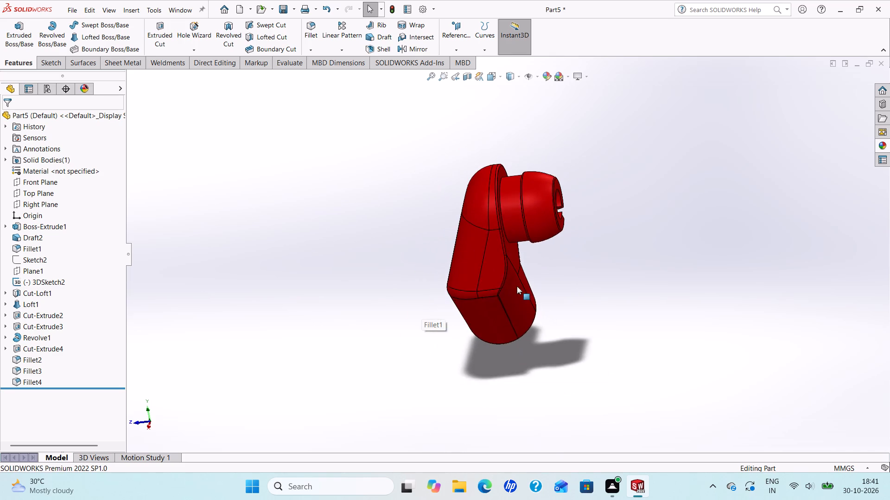
scroll(517, 286, "up", 1)
scroll(580, 228, "down", 2)
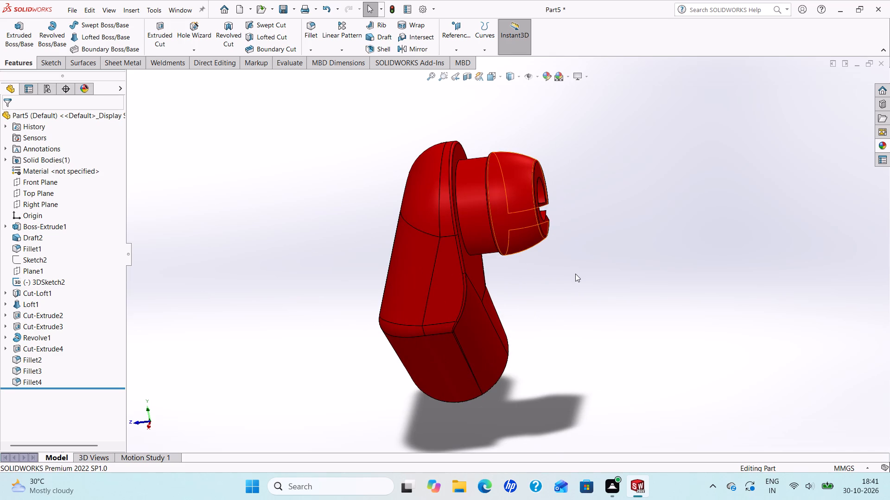
Save the red arm part in the Attachments folder as "arm left".
key("ctrl+s")
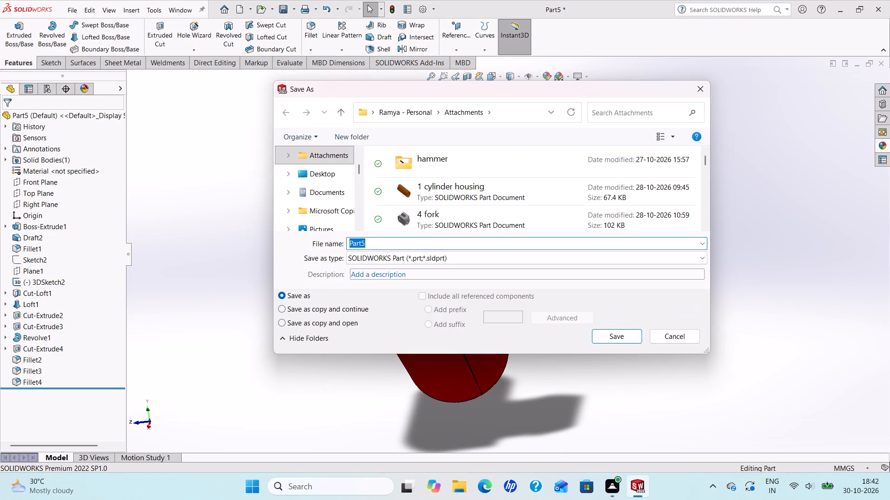
key("a")
type("rm")
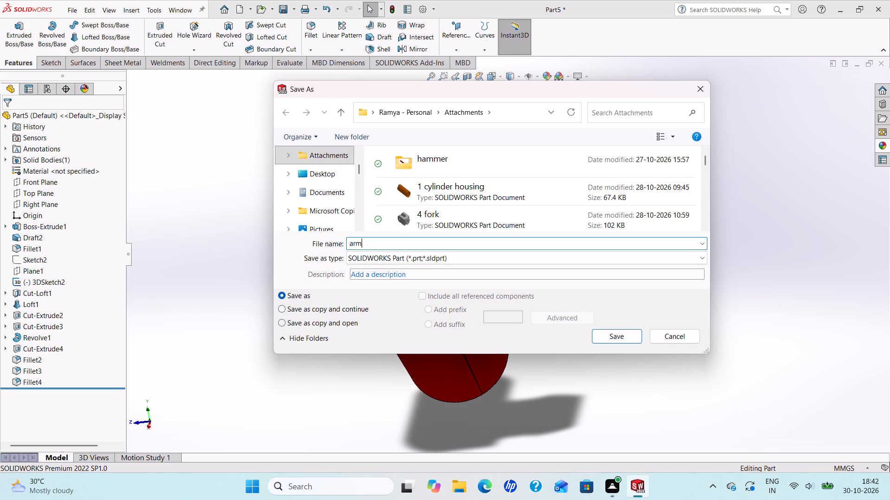
key("space")
type("left")
left_click(615, 340)
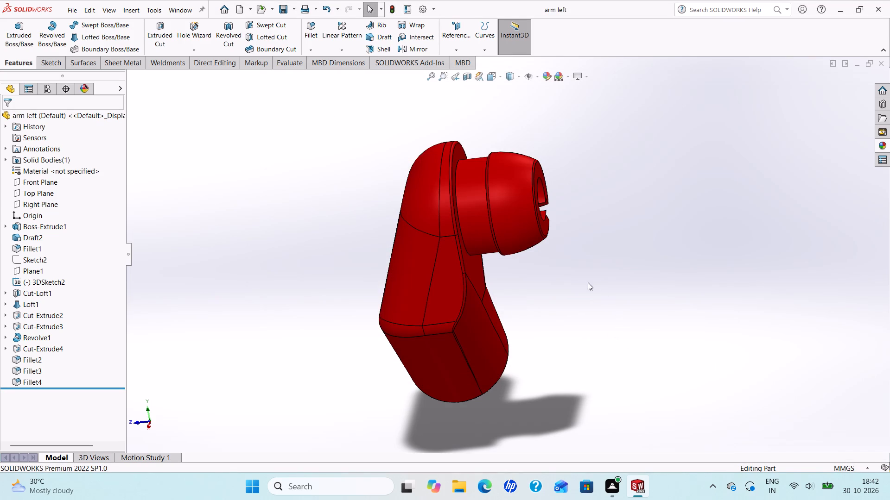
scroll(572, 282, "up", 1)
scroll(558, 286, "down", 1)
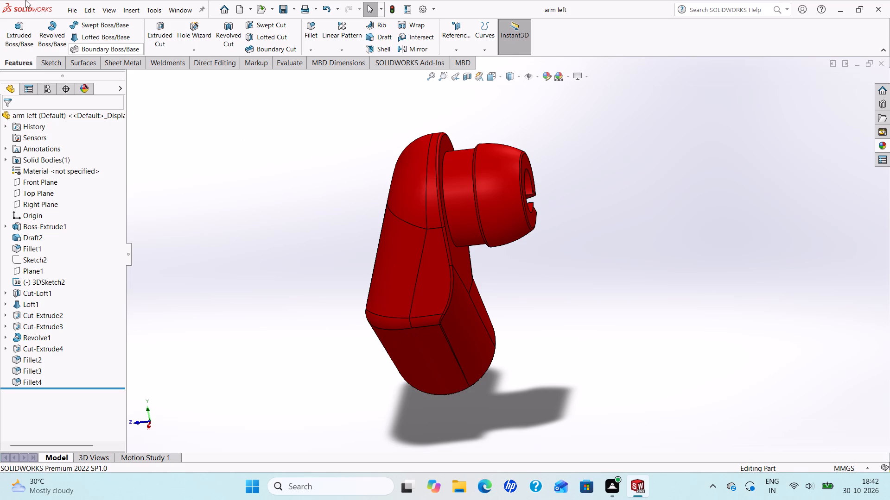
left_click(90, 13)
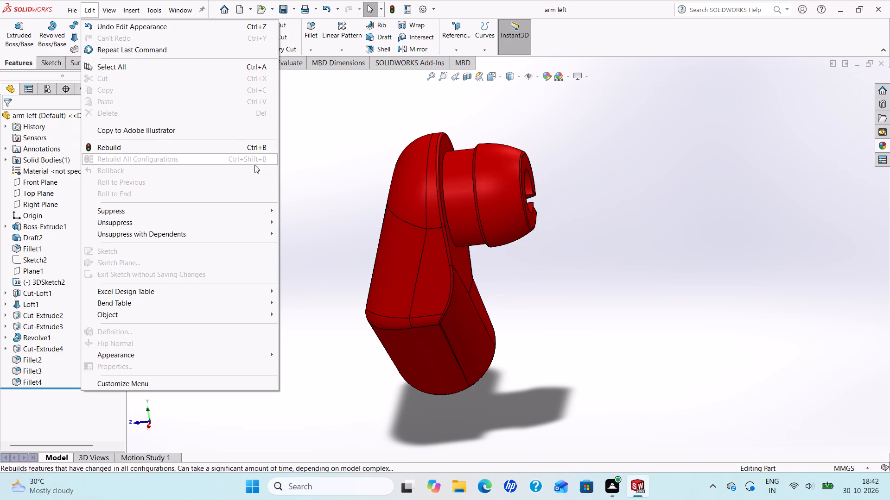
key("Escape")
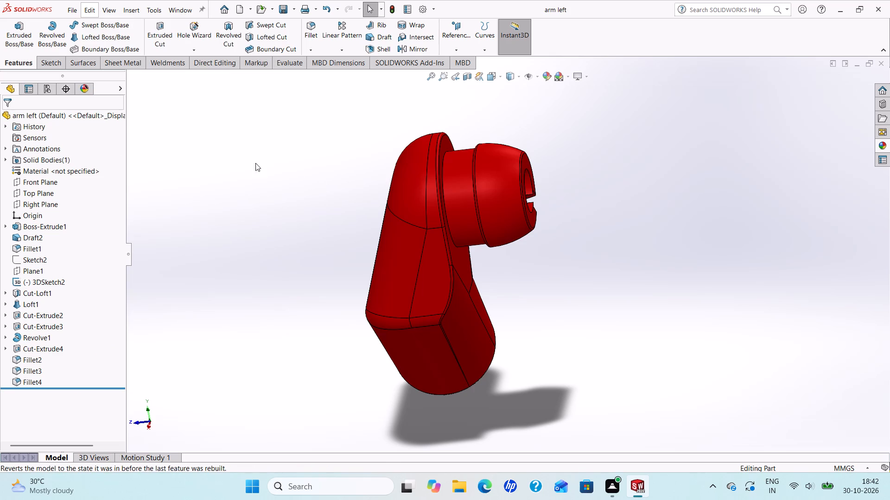
Try to mirror the features Cut-Extrude4, Revolve1, Fillet2, Fillet3 and Fillet4 about the Front Plane.
left_click(67, 11)
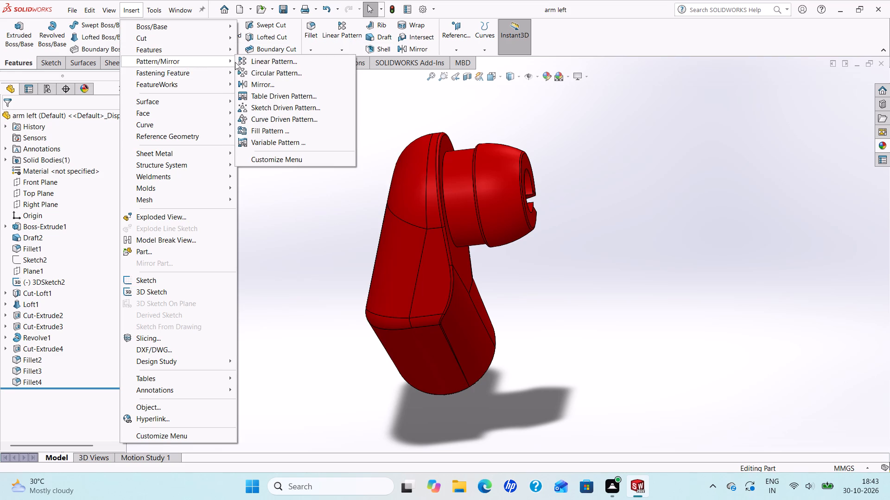
left_click(252, 83)
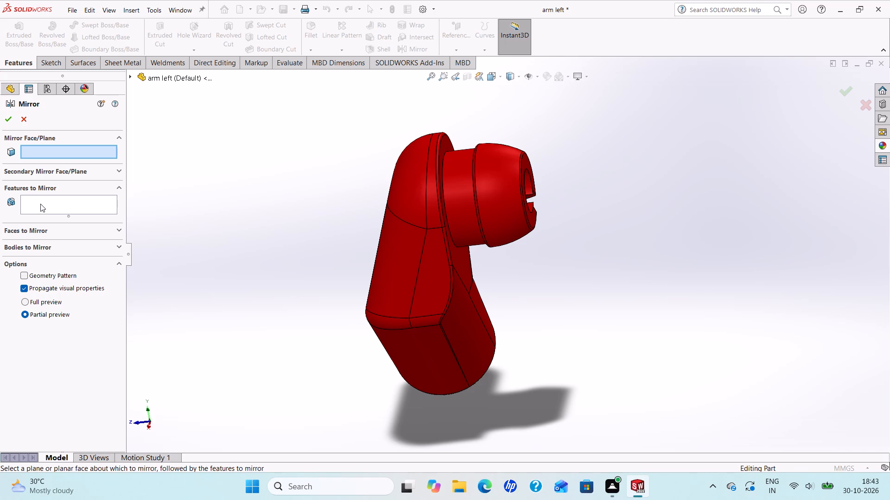
left_click(129, 78)
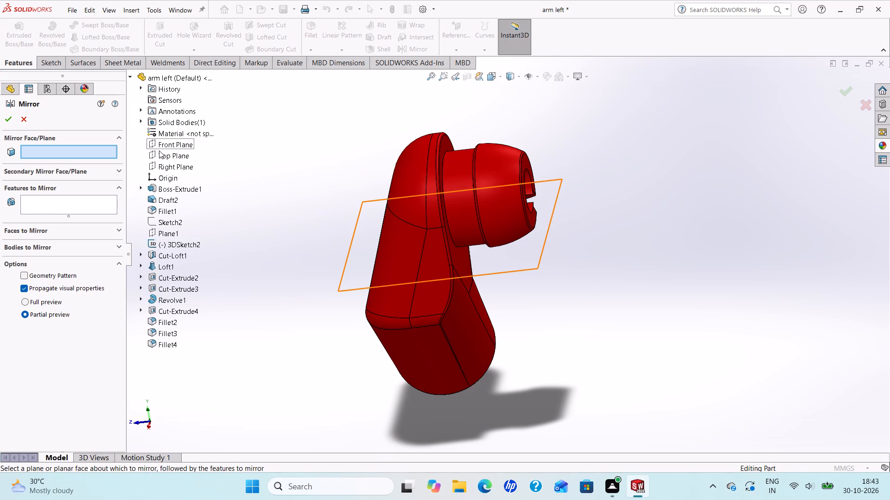
left_click(163, 143)
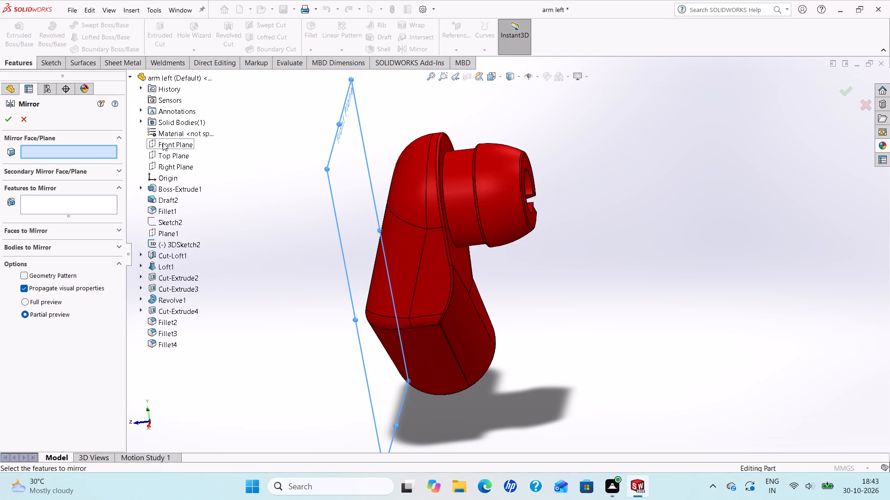
left_click(62, 210)
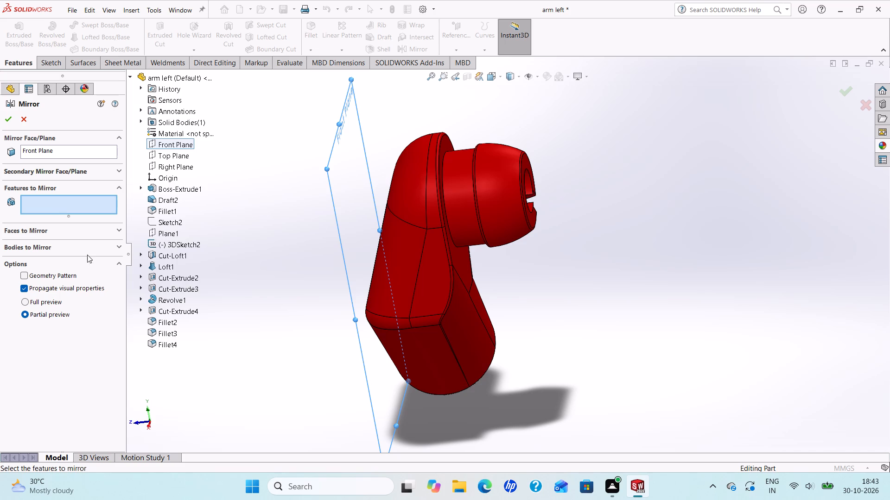
left_click(165, 311)
left_click(157, 299)
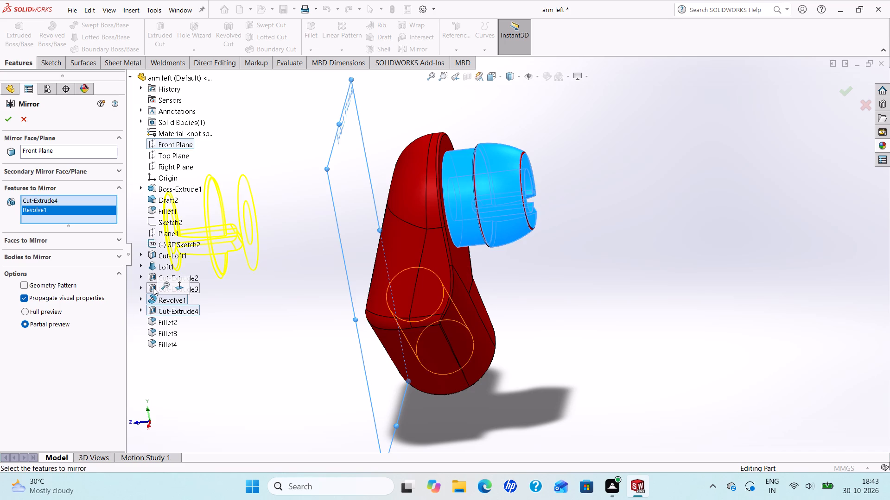
left_click(153, 320)
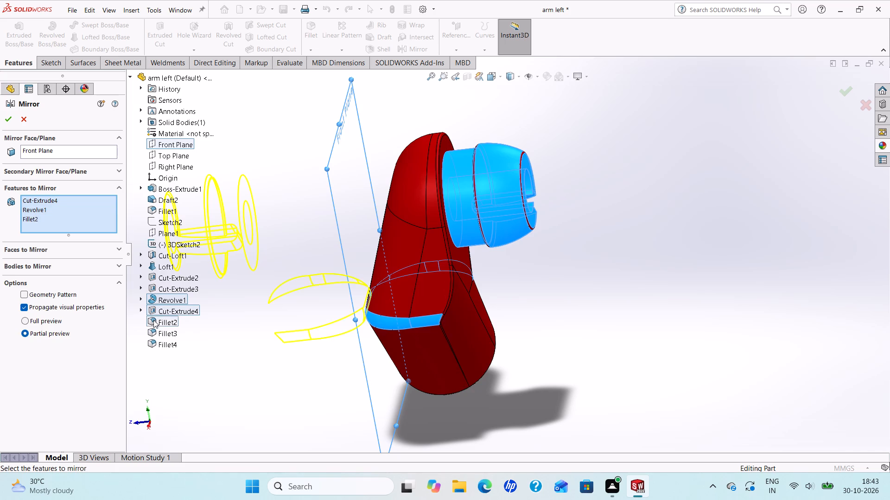
left_click(153, 331)
left_click(152, 343)
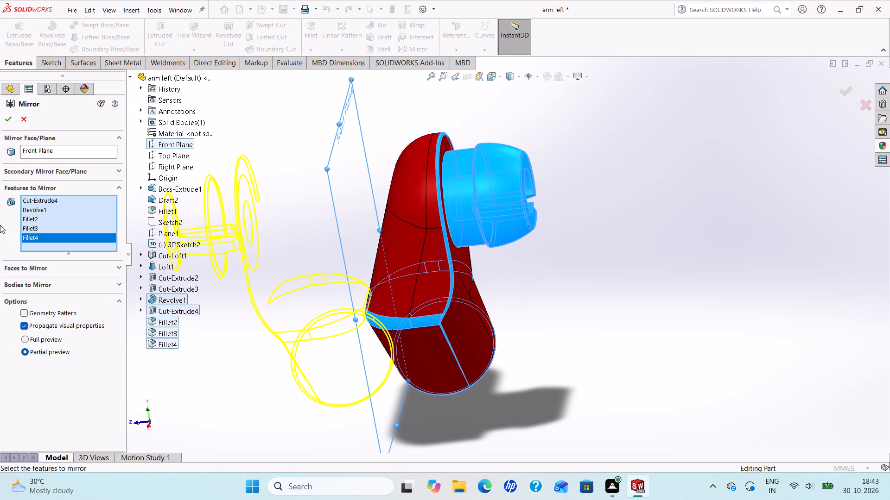
left_click(8, 125)
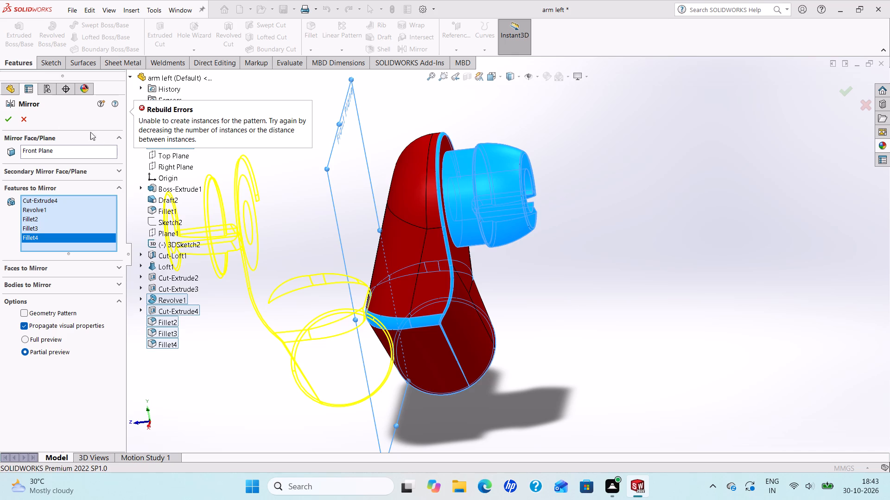
left_click(6, 118)
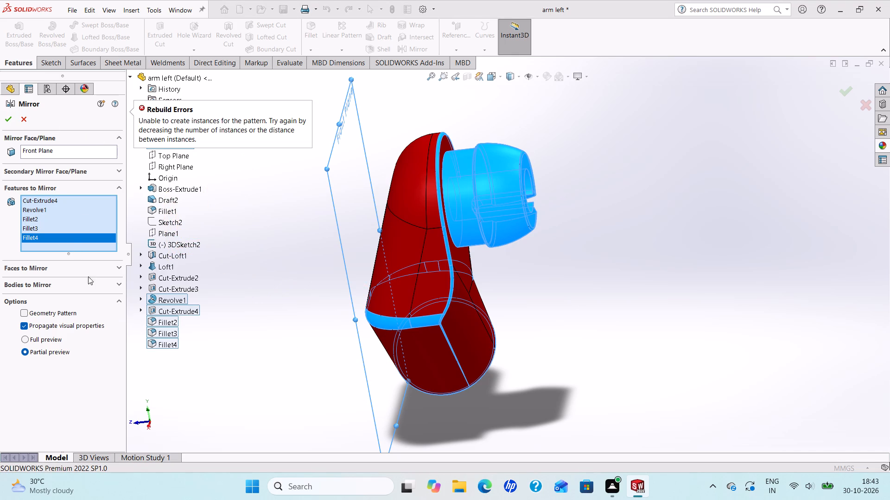
Remove Fillet4 and Fillet3 from the features selected for the mirror.
right_click(29, 234)
left_click(46, 255)
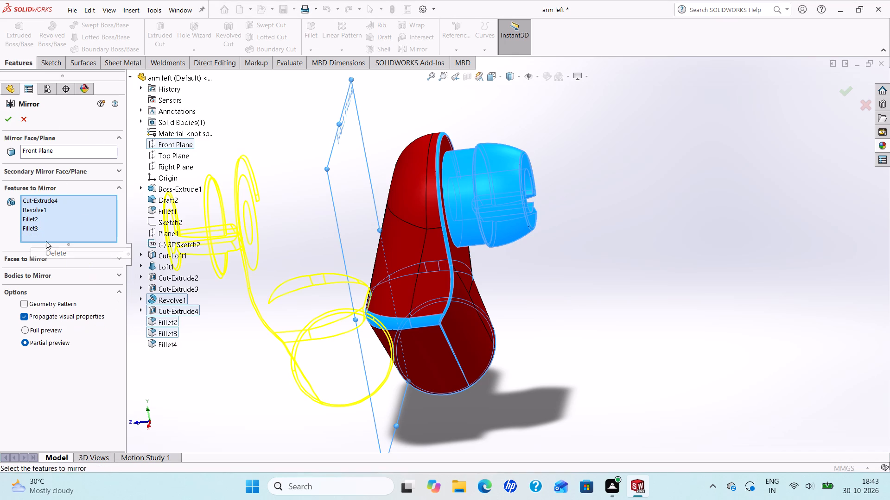
right_click(38, 229)
left_click(50, 245)
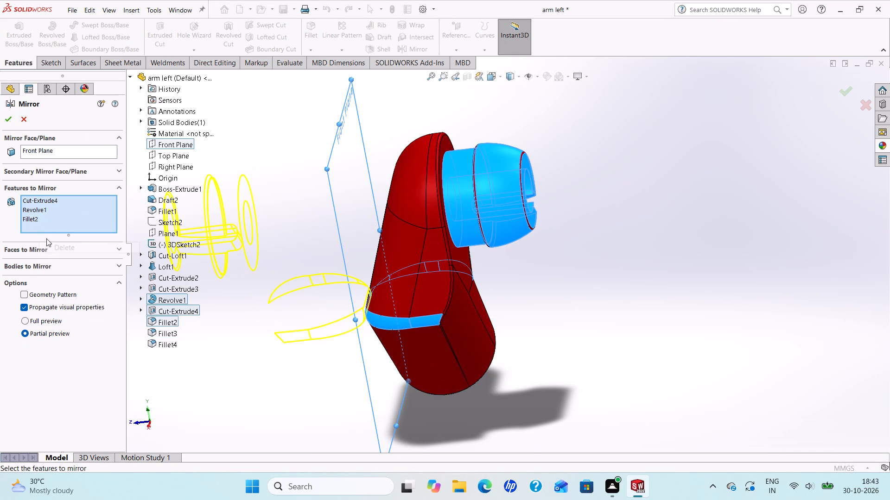
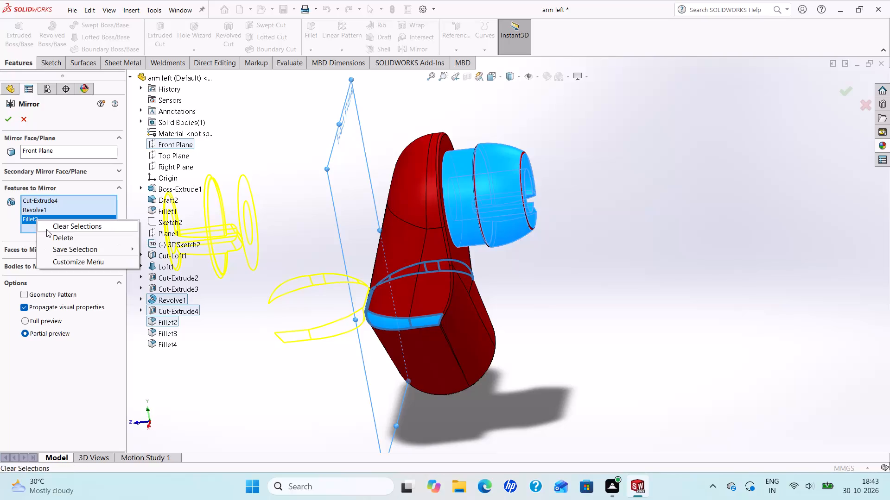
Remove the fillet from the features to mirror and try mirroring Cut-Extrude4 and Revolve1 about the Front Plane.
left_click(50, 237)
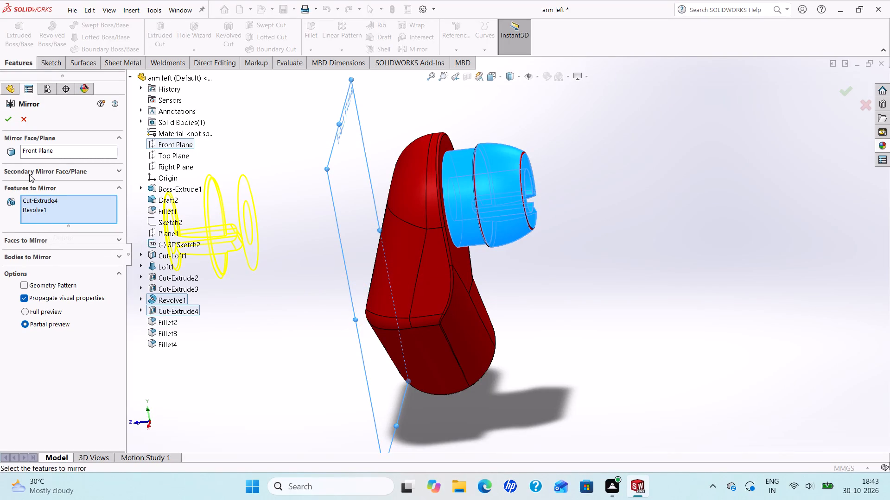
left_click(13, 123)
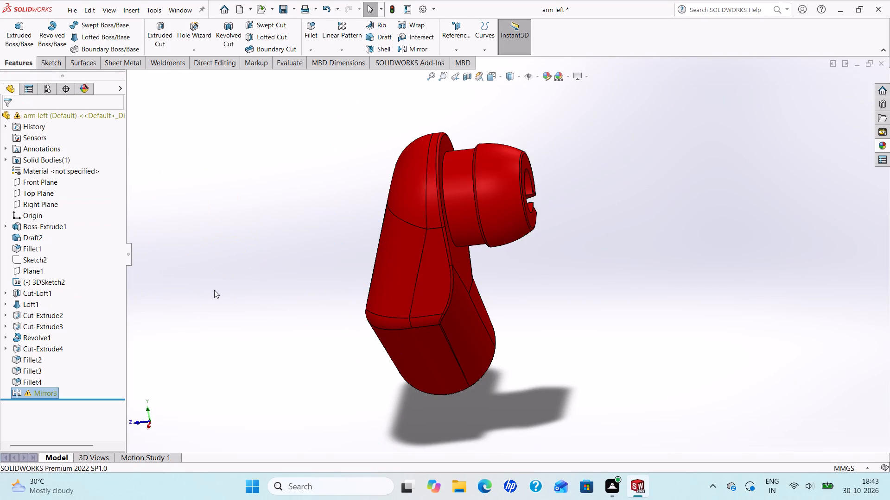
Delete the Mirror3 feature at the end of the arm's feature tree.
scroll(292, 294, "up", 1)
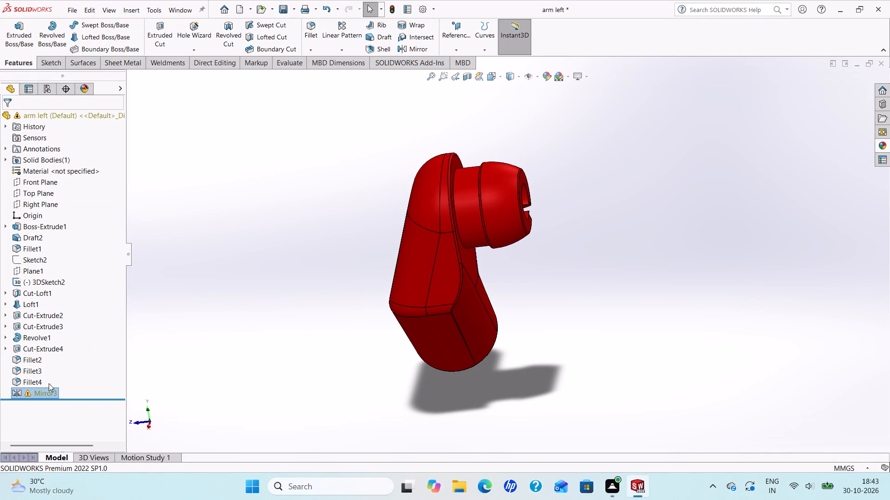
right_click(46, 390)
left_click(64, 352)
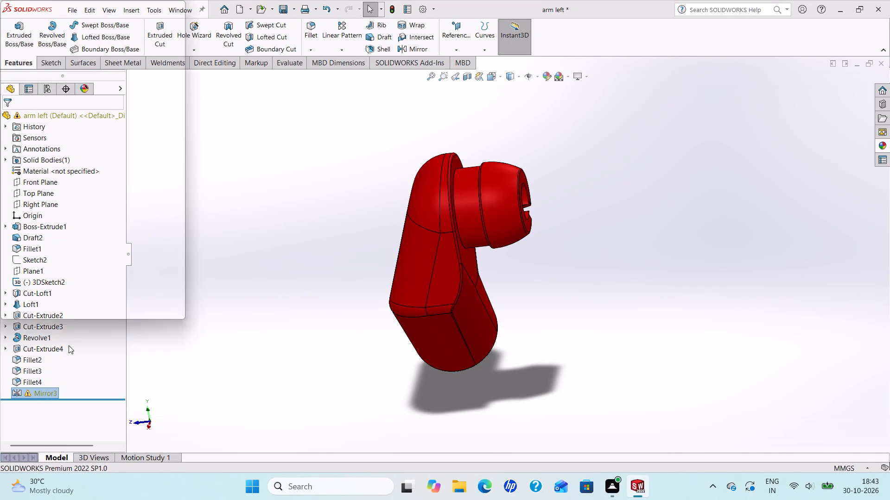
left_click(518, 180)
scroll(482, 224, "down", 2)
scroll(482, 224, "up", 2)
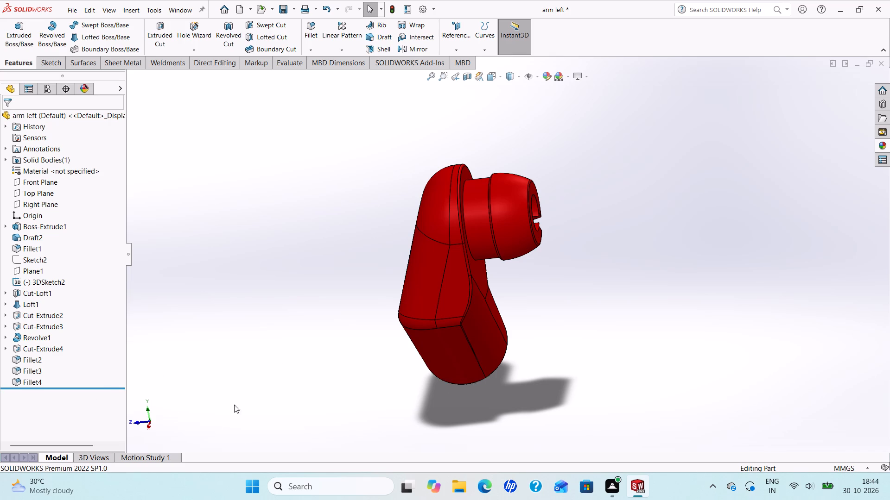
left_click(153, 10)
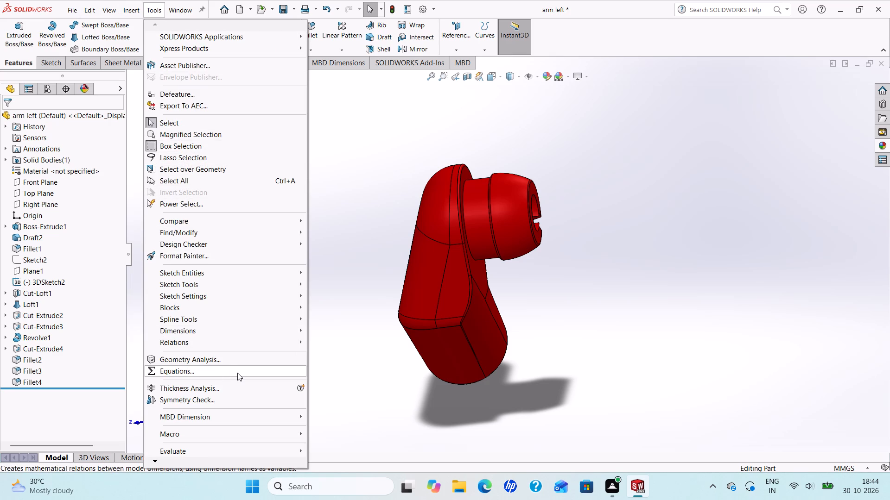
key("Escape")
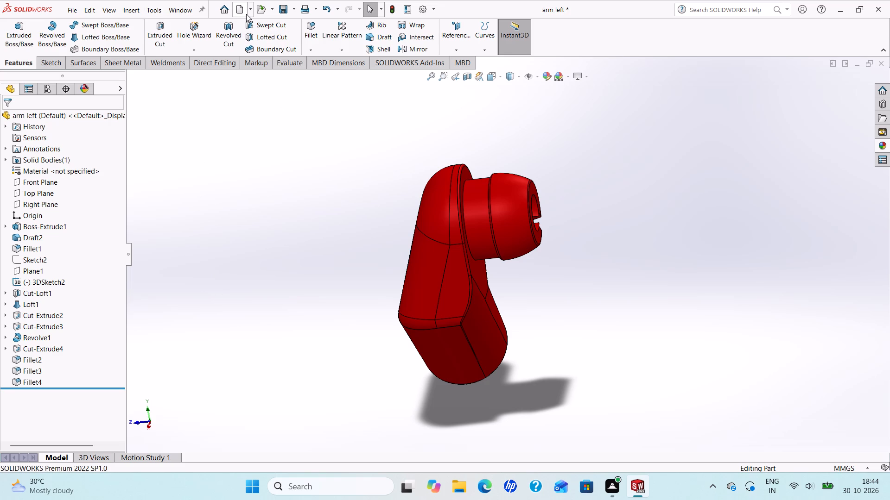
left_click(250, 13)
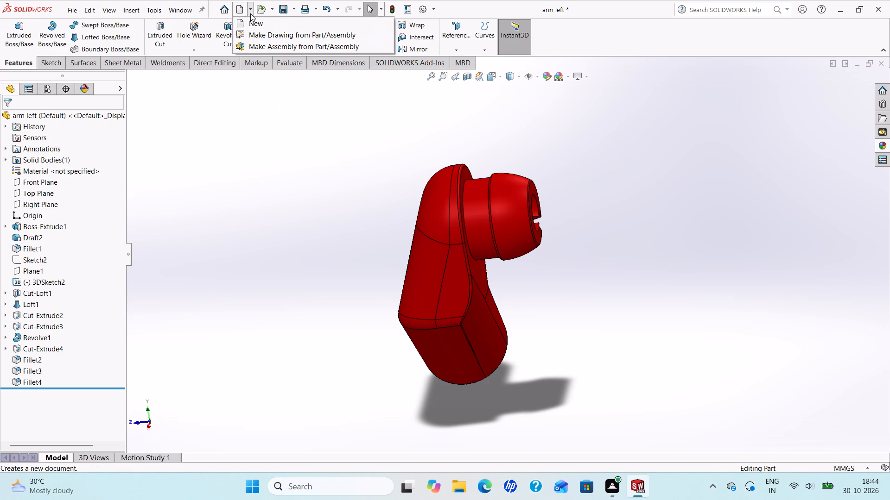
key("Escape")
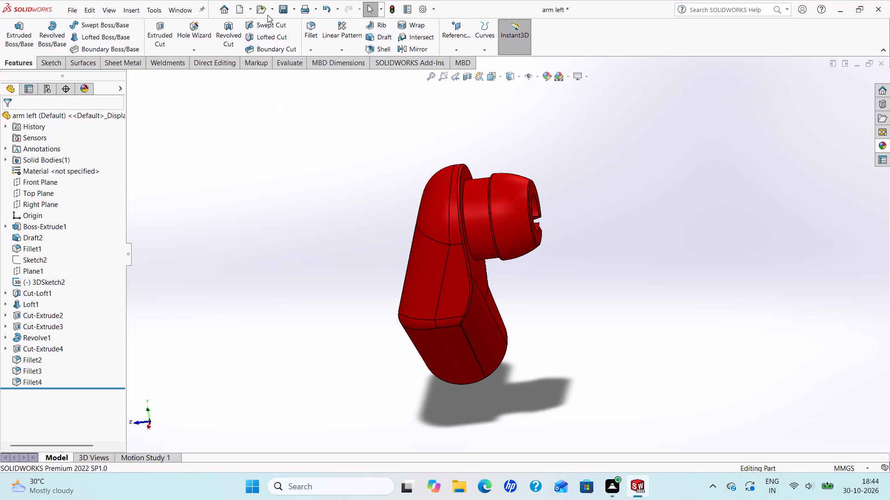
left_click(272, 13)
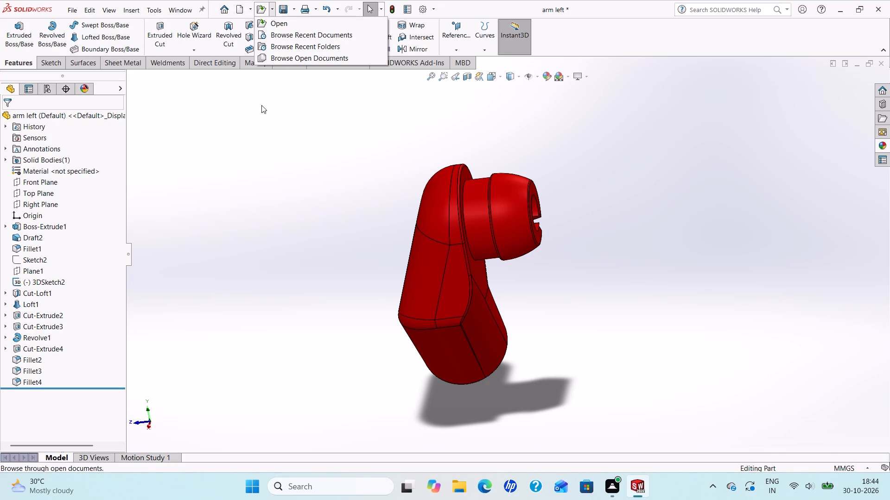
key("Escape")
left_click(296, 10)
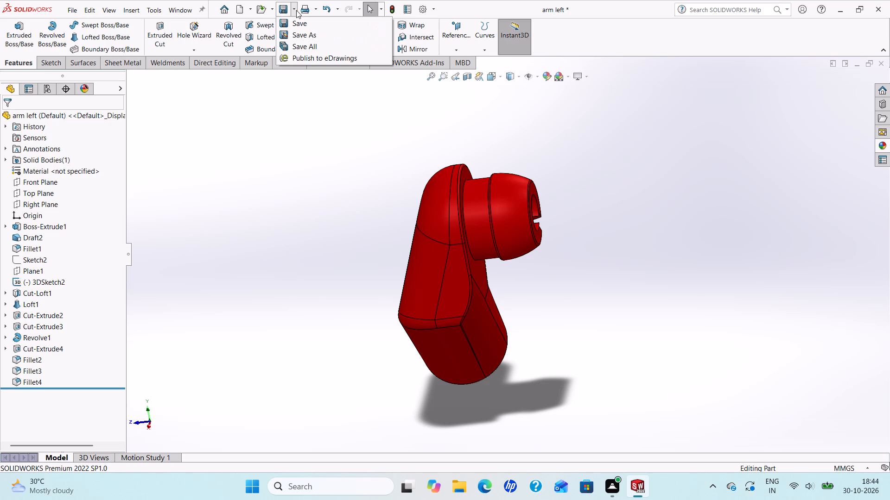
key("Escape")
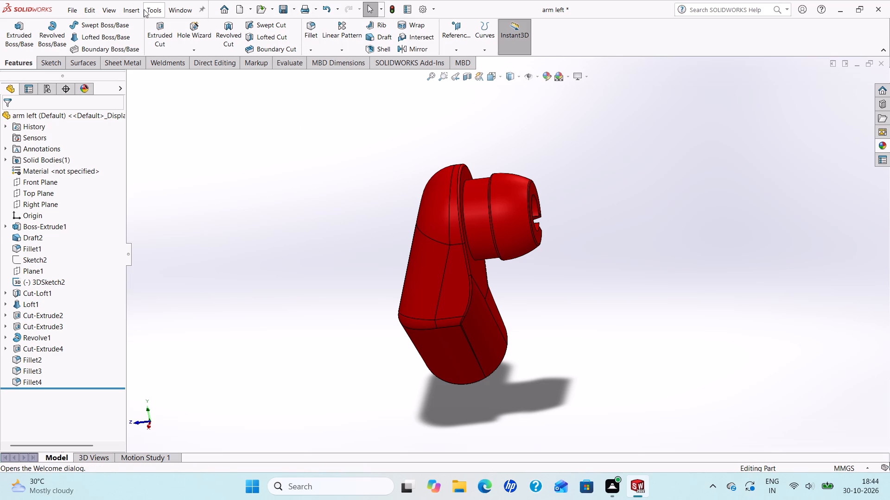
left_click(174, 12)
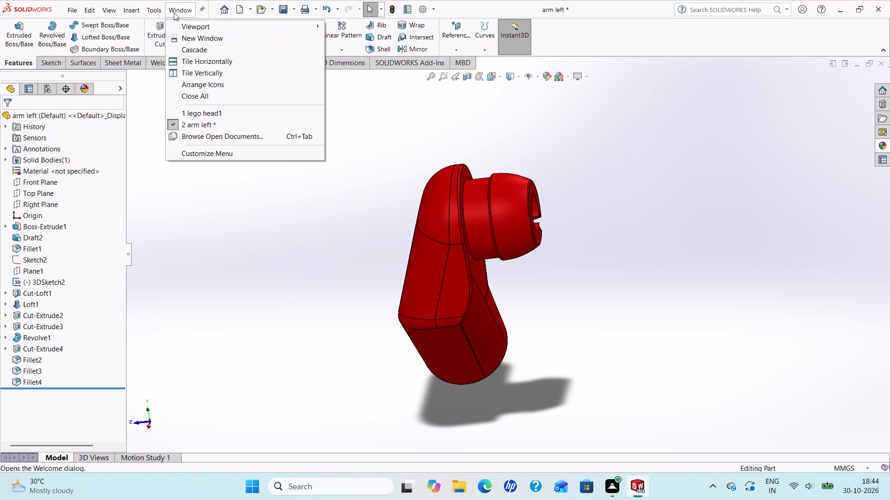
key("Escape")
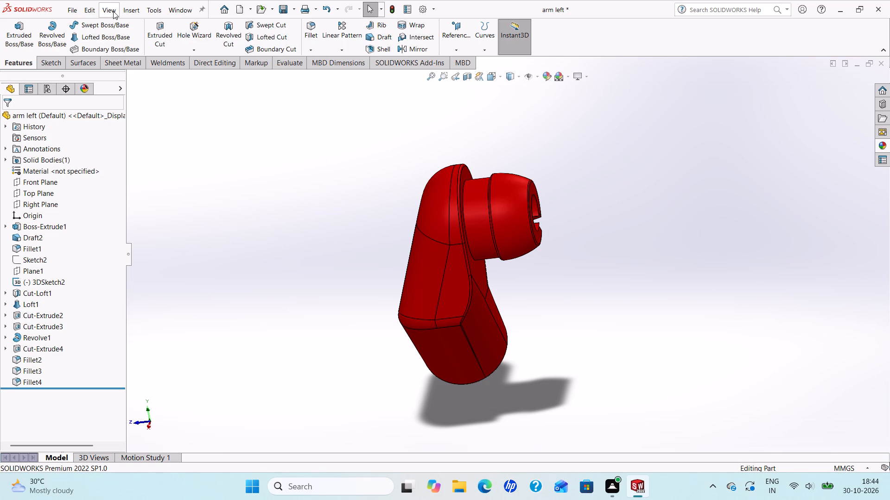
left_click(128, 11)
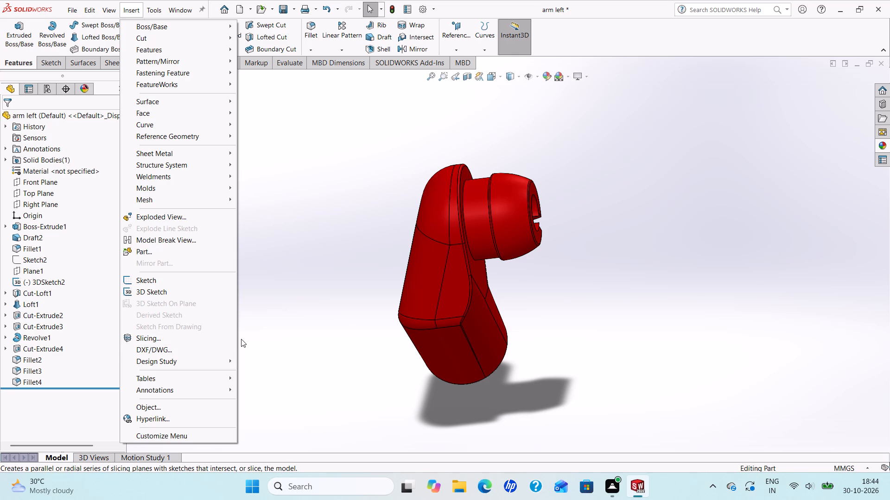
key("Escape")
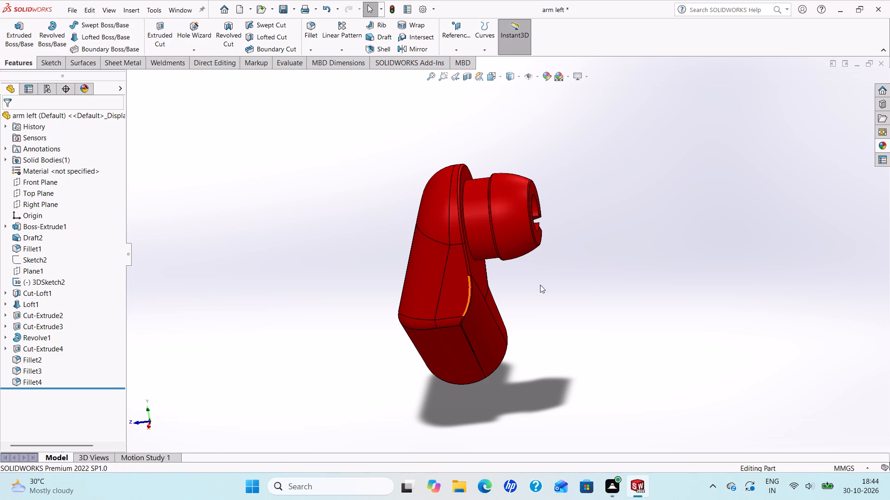
Start a new mirrored part from the arm, using the flat ring-shaped end face of the slotted peg as mirror face.
scroll(582, 268, "down", 2)
middle_click_drag(569, 261, 548, 255)
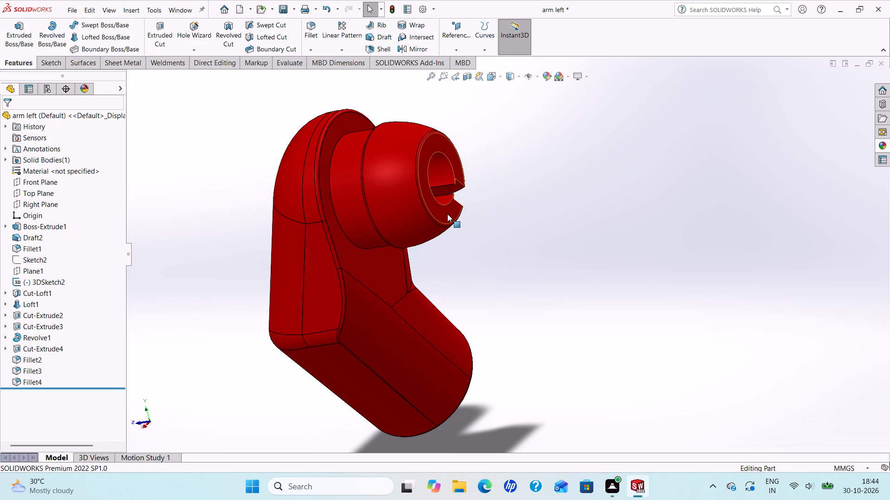
left_click(447, 214)
scroll(447, 214, "up", 2)
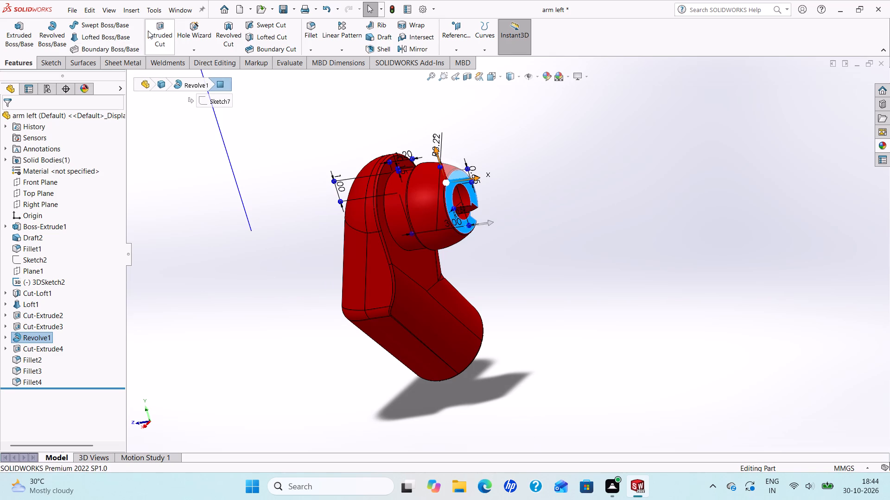
left_click(138, 13)
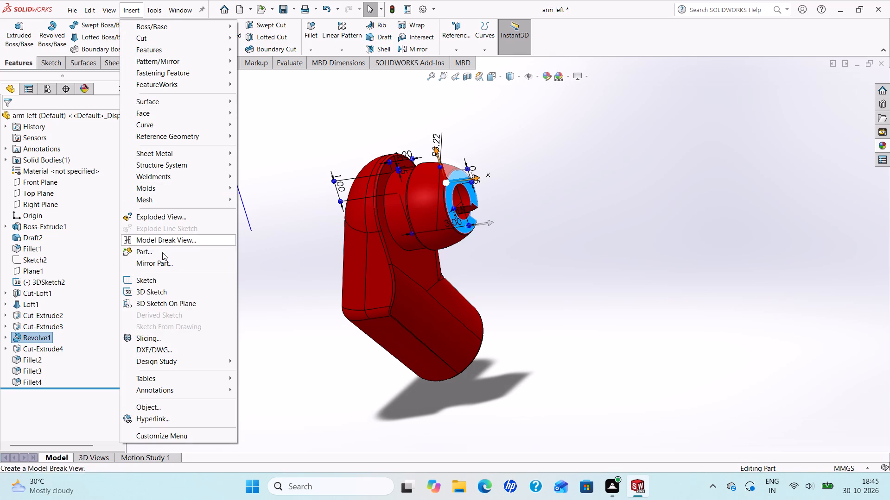
left_click(159, 264)
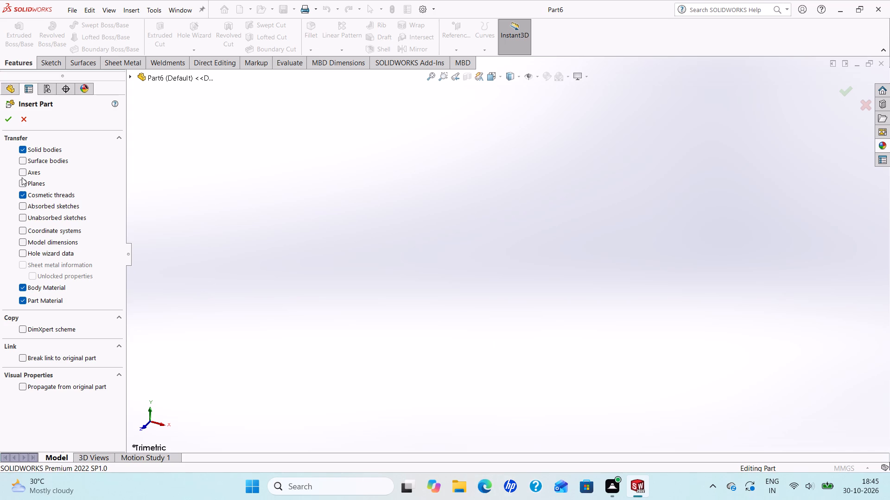
Also transfer surface bodies, axes, planes, coordinate systems, model dimensions and hole wizard data, and create the mirrored part in the base part's units.
left_click(25, 159)
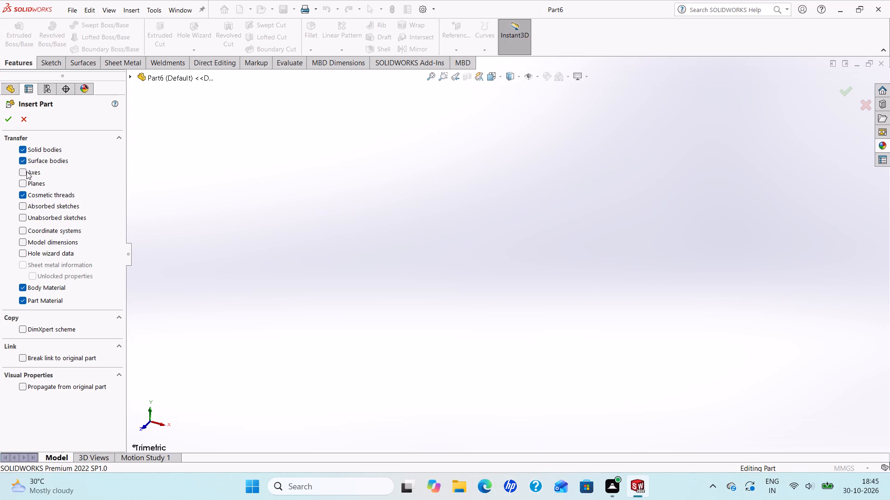
left_click(24, 172)
left_click(23, 185)
left_click(19, 230)
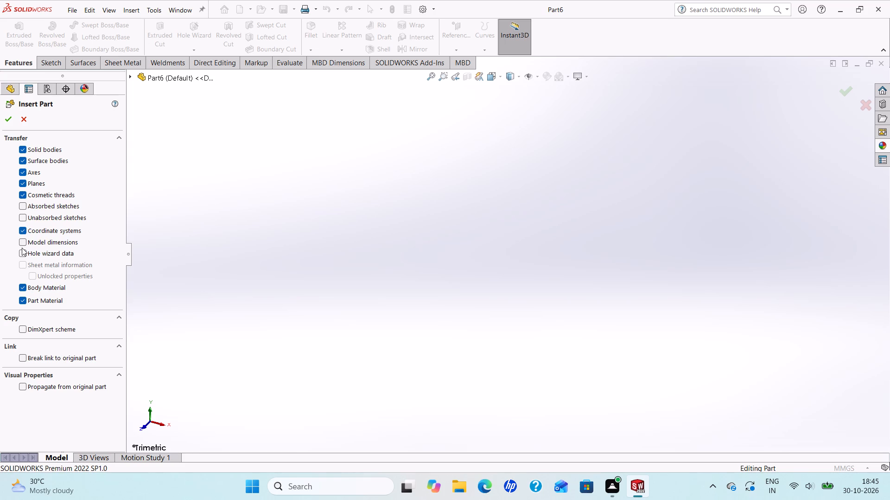
left_click(19, 243)
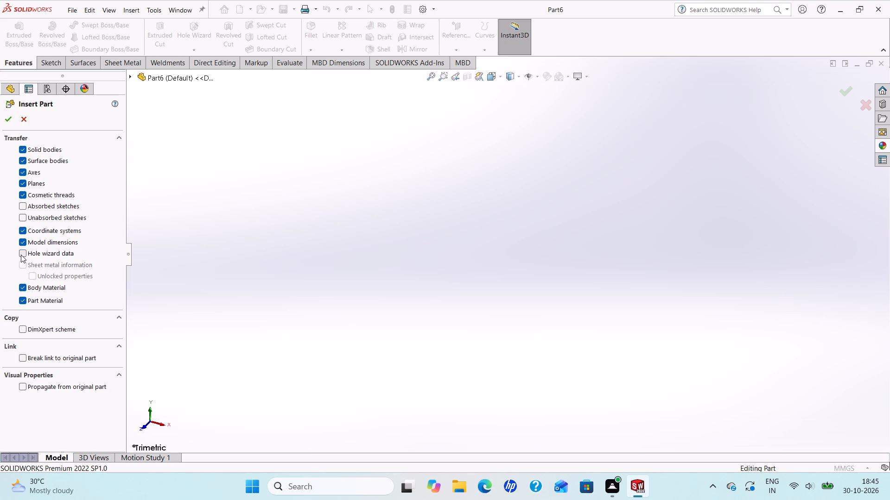
left_click(21, 255)
left_click(2, 122)
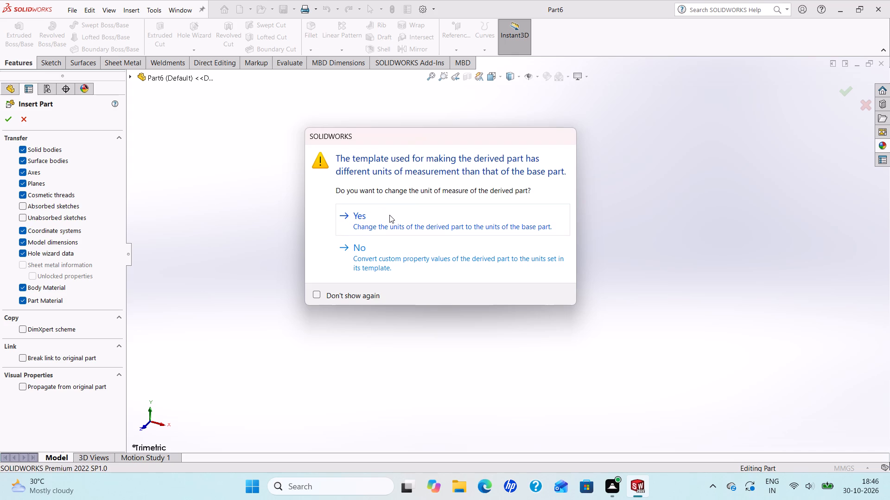
left_click(25, 360)
left_click(375, 229)
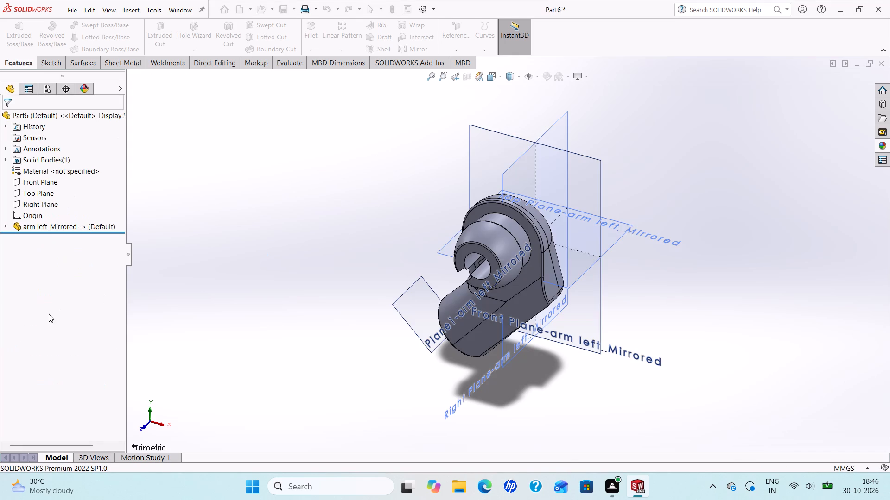
Save the mirrored part as "arm right" in the Attachments folder, saving all modified component documents along with it.
scroll(517, 282, "up", 1)
scroll(516, 282, "down", 1)
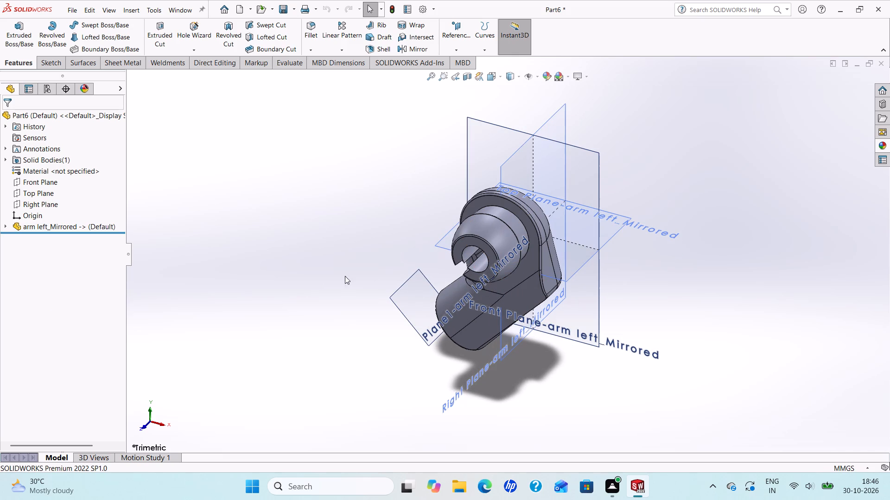
middle_click(435, 280)
scroll(485, 291, "down", 1)
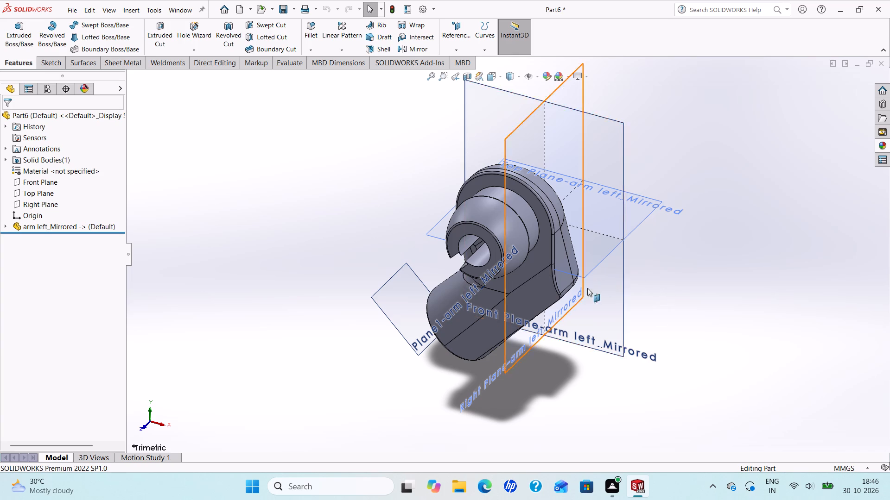
scroll(535, 305, "down", 1)
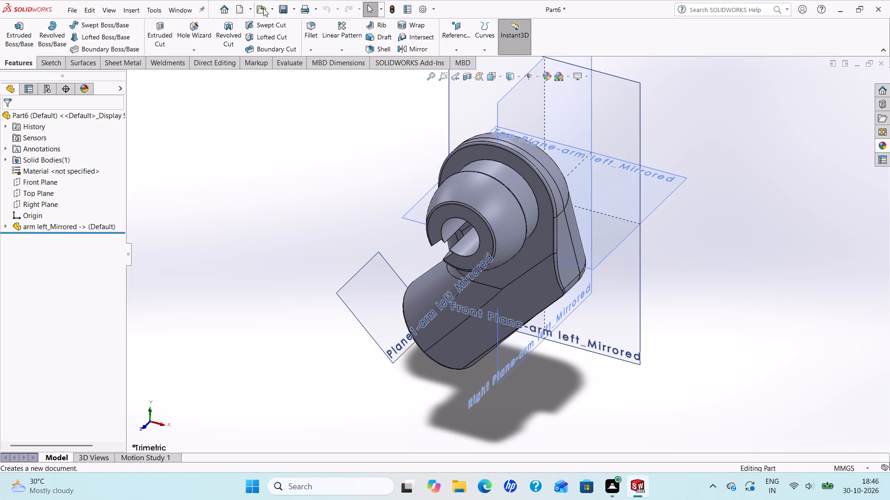
left_click(295, 14)
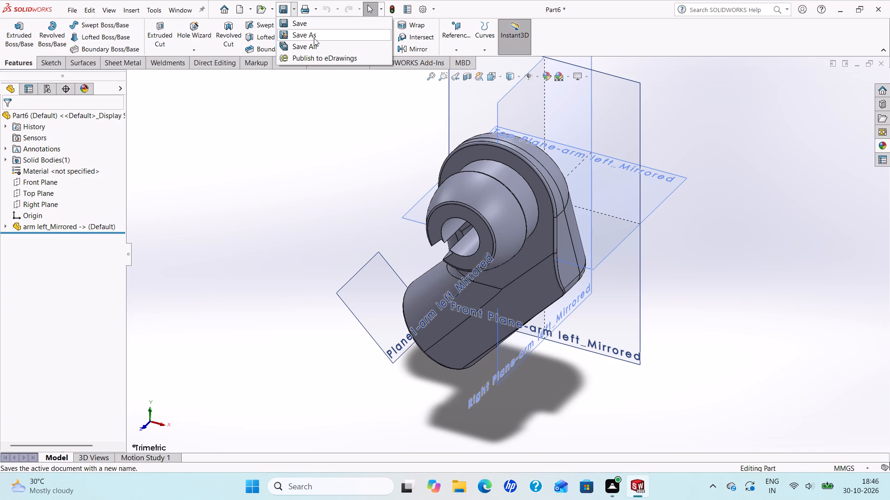
left_click(314, 38)
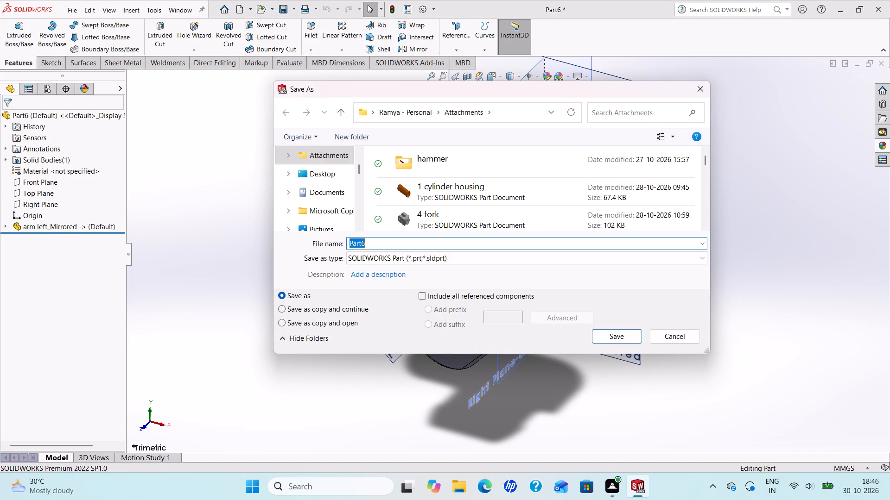
type("arm")
key("space")
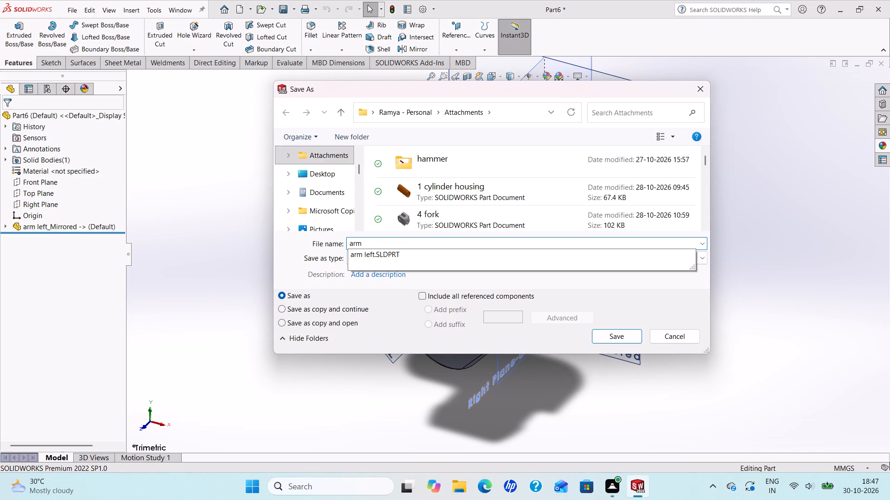
type("rig")
type("ht")
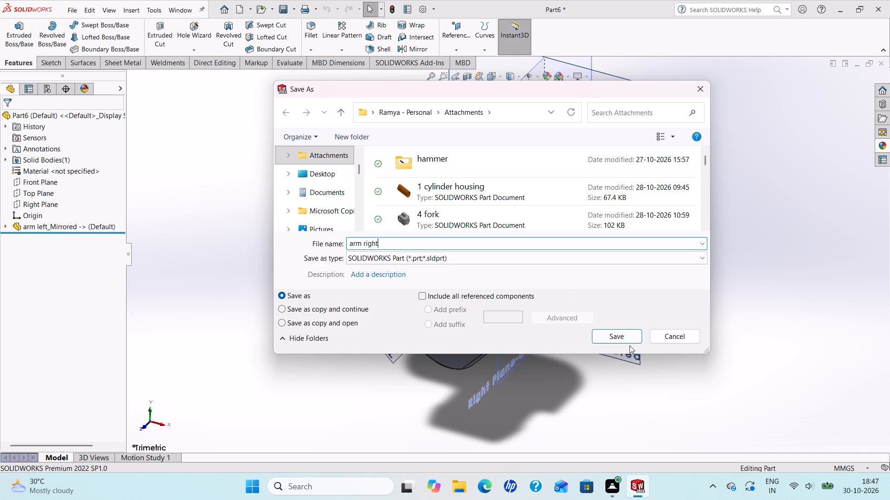
left_click(616, 339)
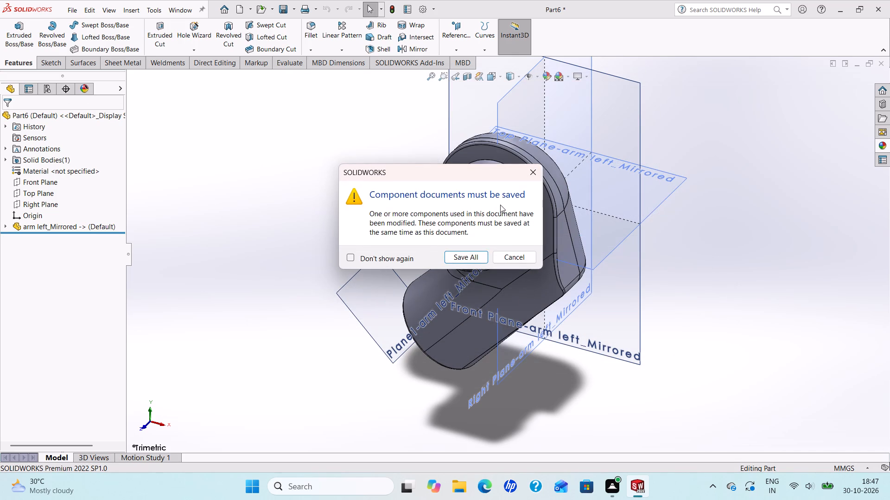
left_click(469, 256)
Hide the transferred Top, Right and Front planes and Plane1 of the mirrored arm.
scroll(472, 254, "up", 1)
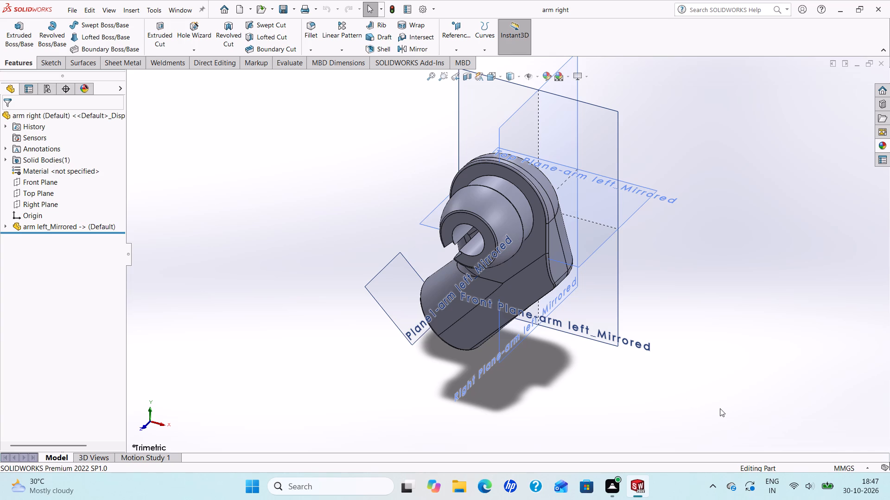
right_click(583, 144)
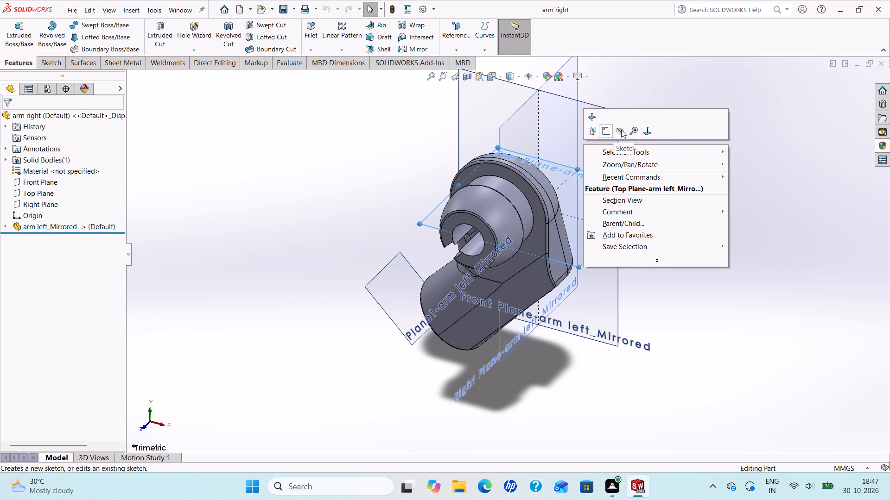
left_click(621, 130)
right_click(575, 125)
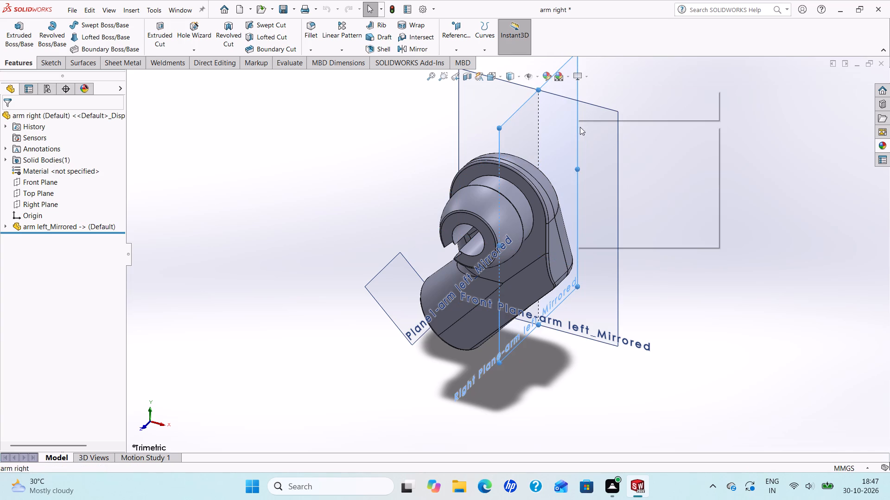
left_click(609, 116)
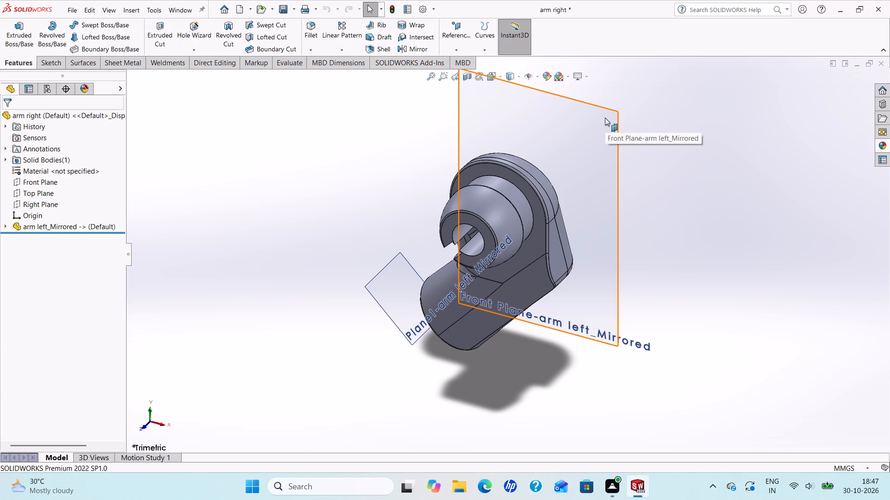
right_click(605, 118)
left_click(639, 109)
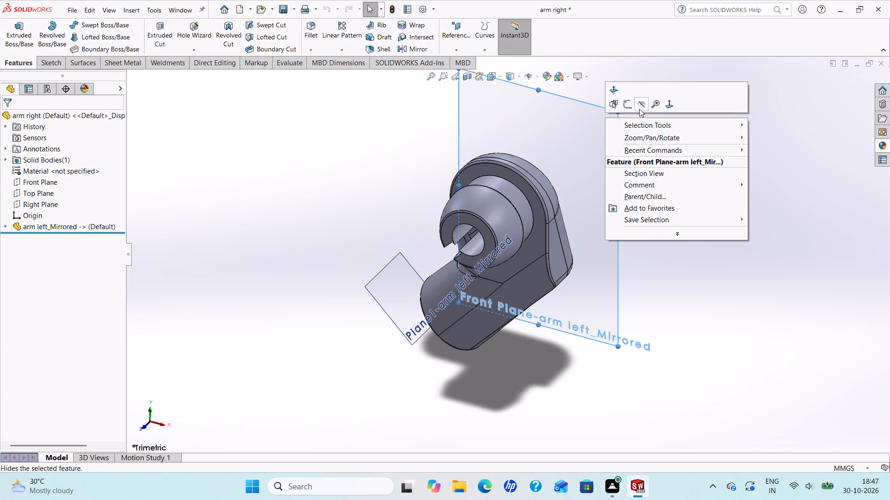
right_click(386, 294)
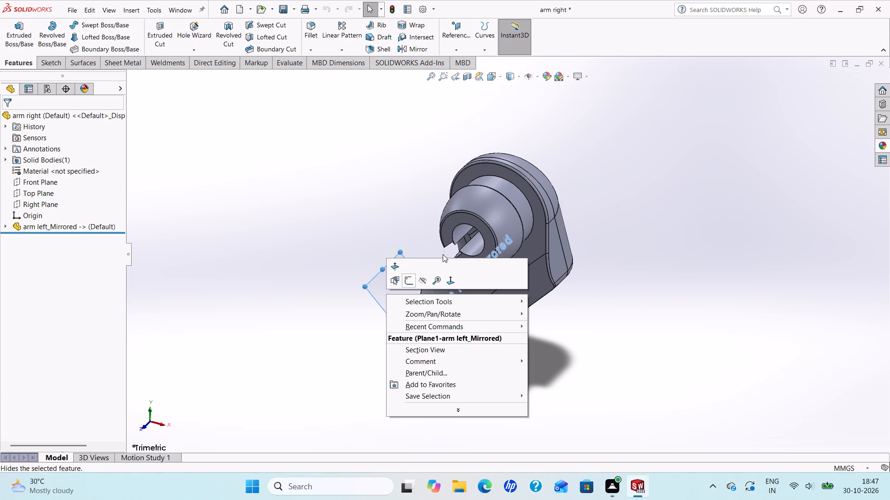
left_click(426, 276)
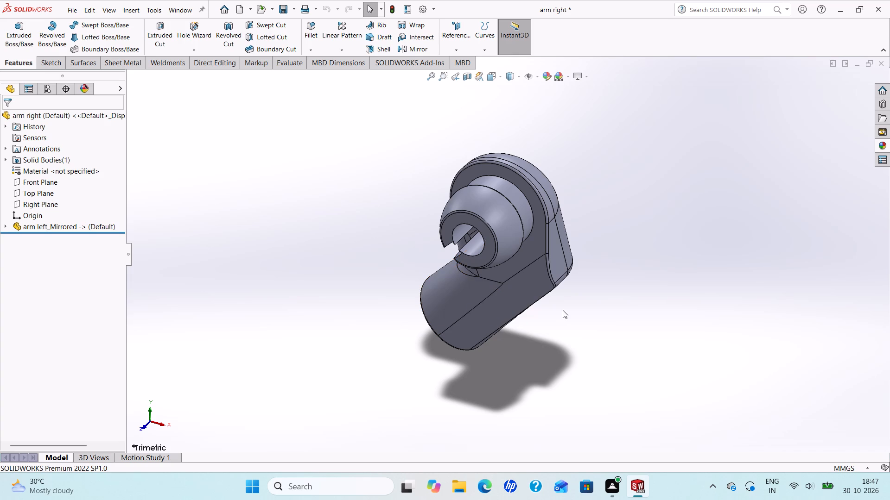
Colour the whole right arm part pure red from the standard colour swatches.
middle_click_drag(559, 294, 520, 236)
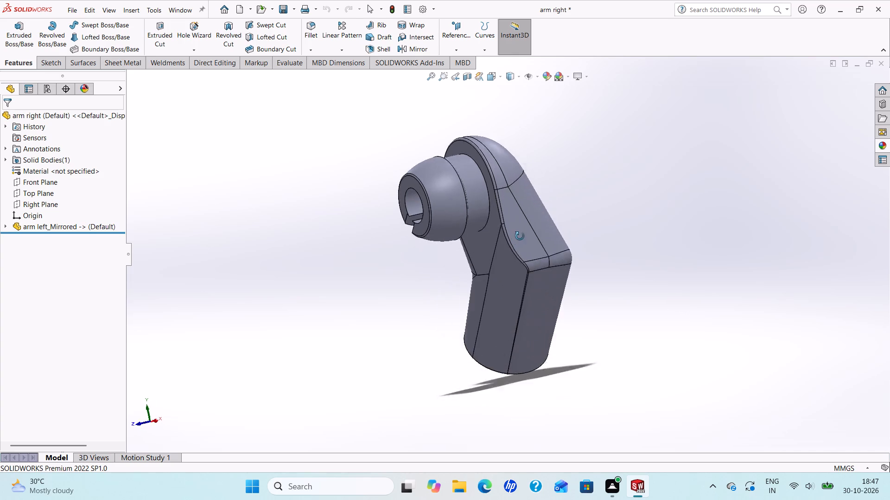
middle_click_drag(520, 236, 490, 211)
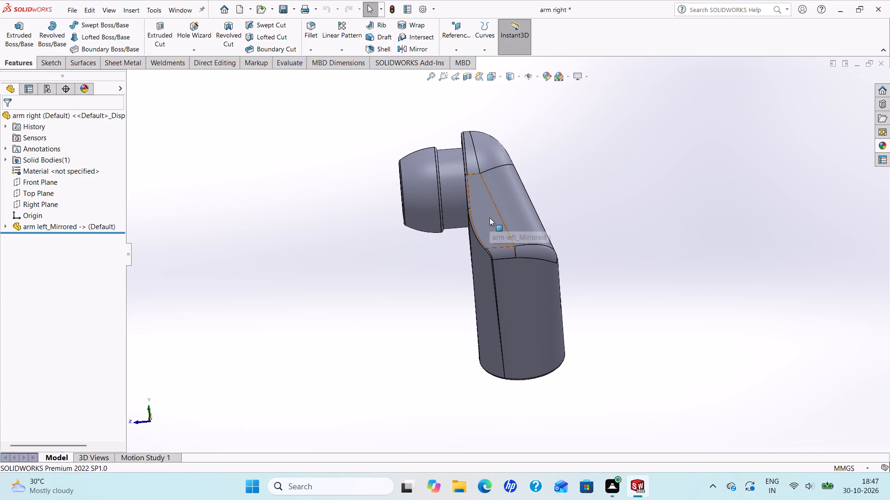
scroll(489, 219, "up", 1)
scroll(432, 248, "down", 1)
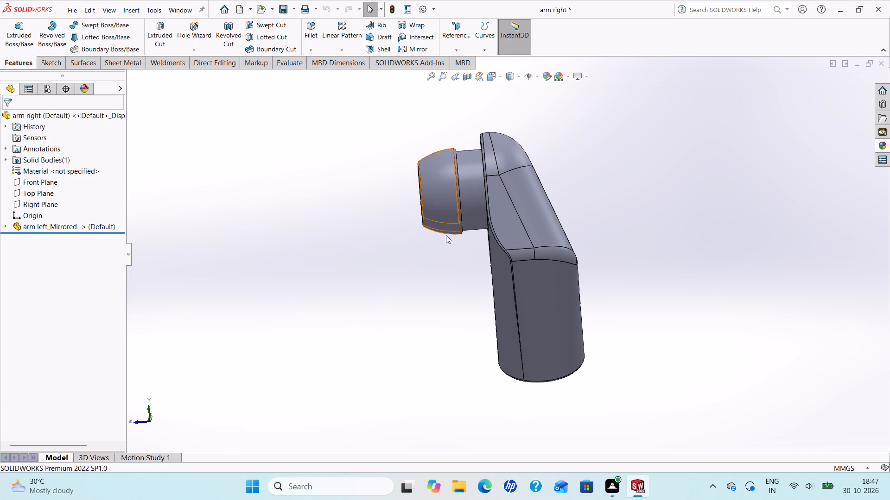
scroll(482, 231, "up", 2)
scroll(490, 246, "down", 3)
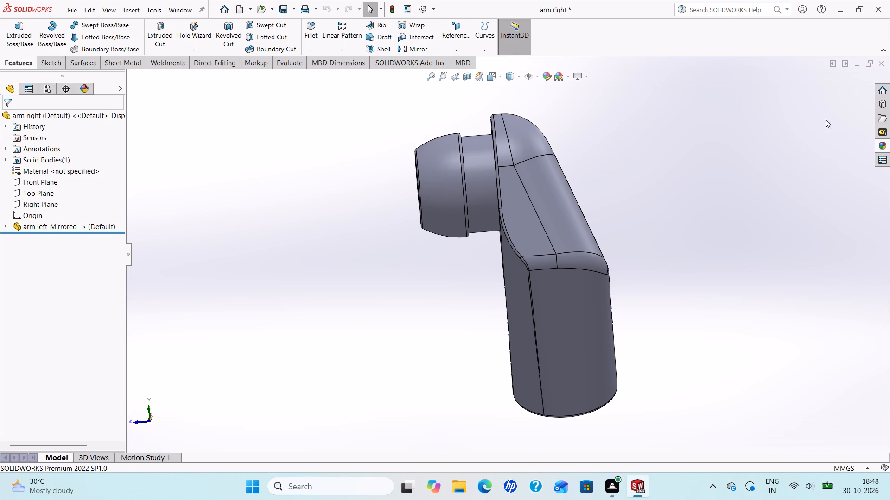
left_click(877, 143)
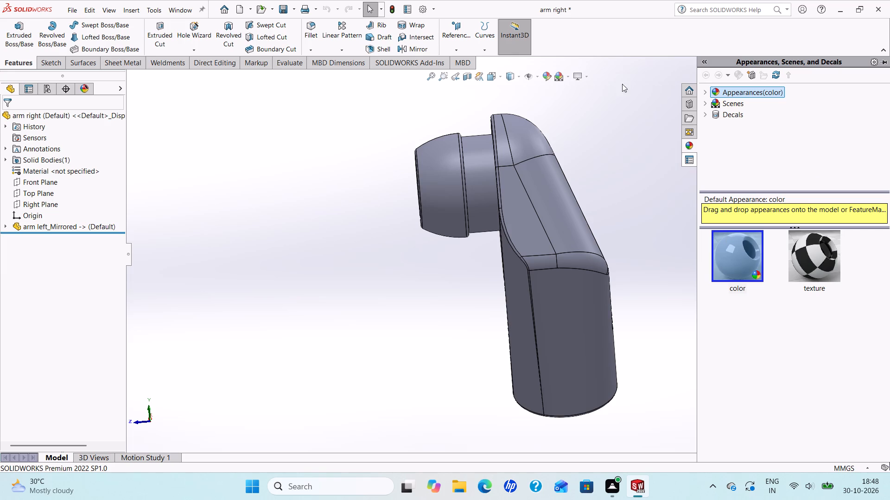
left_click(542, 75)
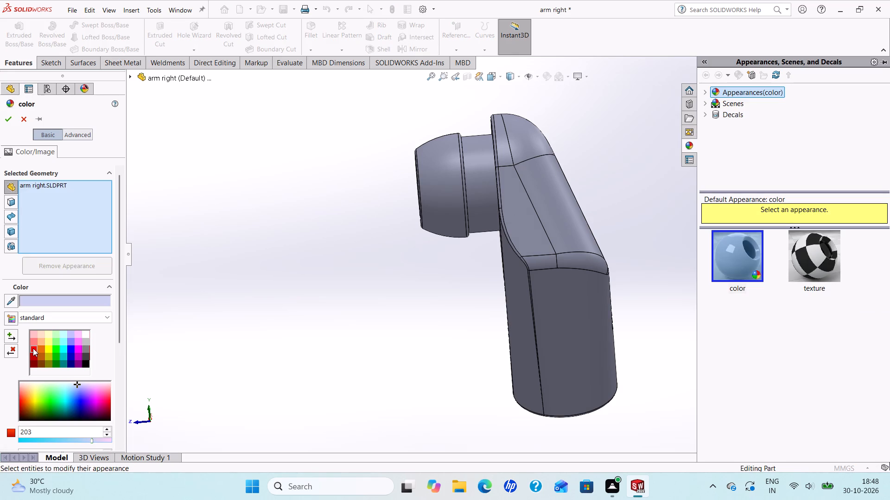
left_click(33, 348)
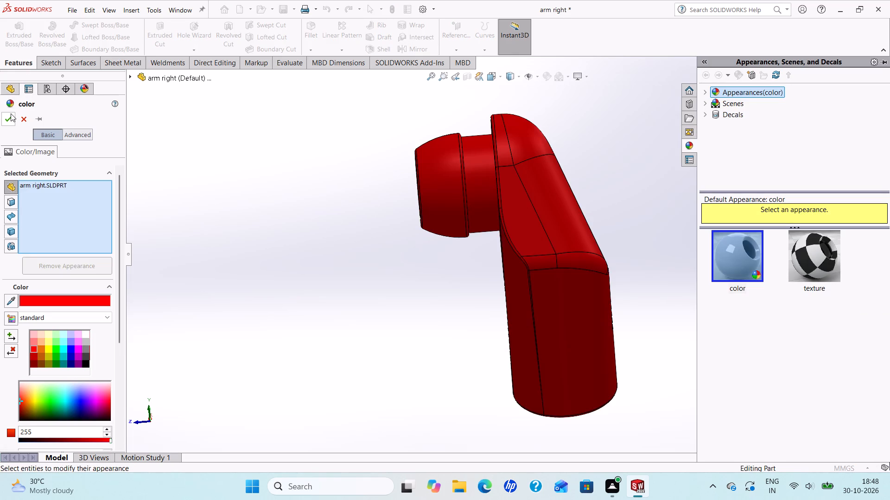
left_click(11, 114)
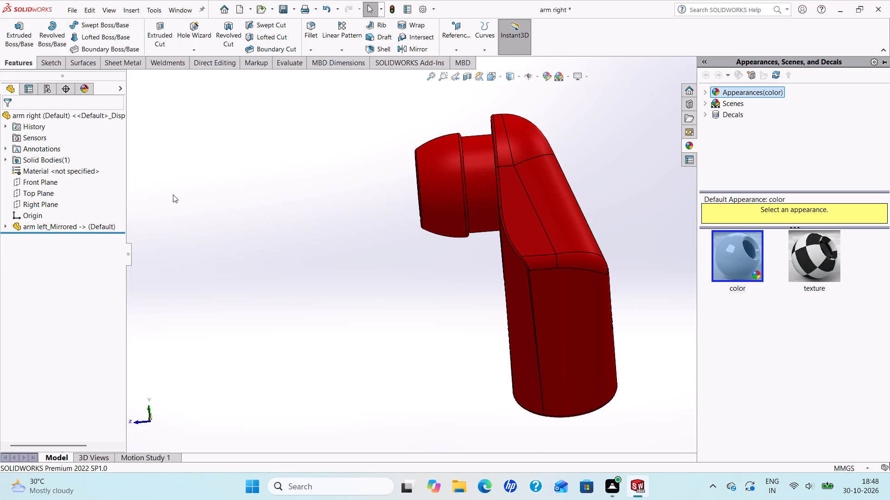
Save the right arm part and close its document.
key("ctrl+s")
left_click(345, 144)
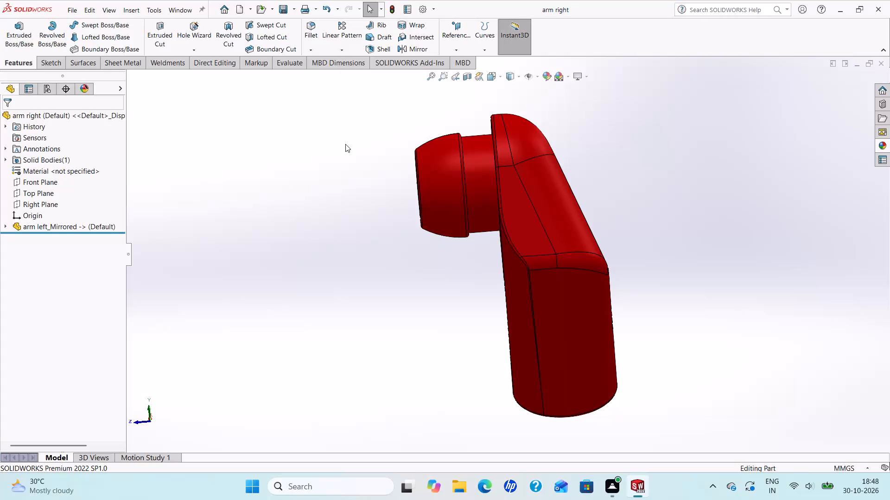
left_click(877, 67)
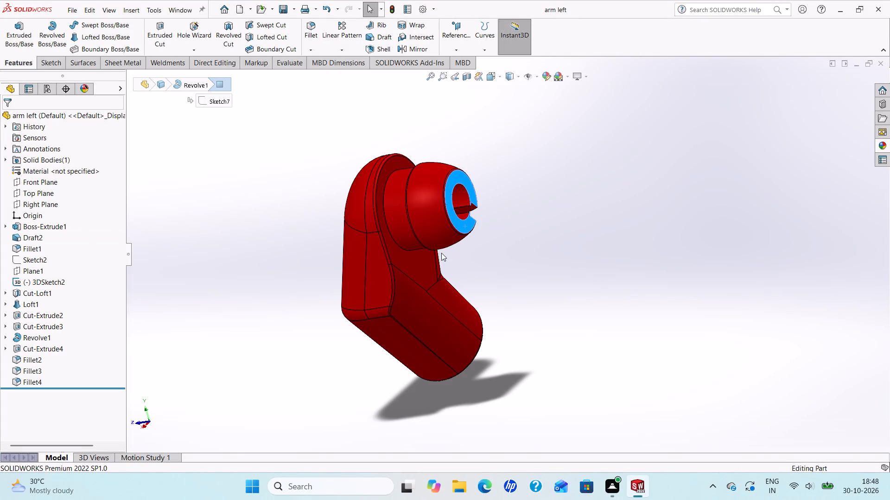
Clear the face selection and examine the left arm from several sides, including the slotted peg and the bored lower end.
key("Escape")
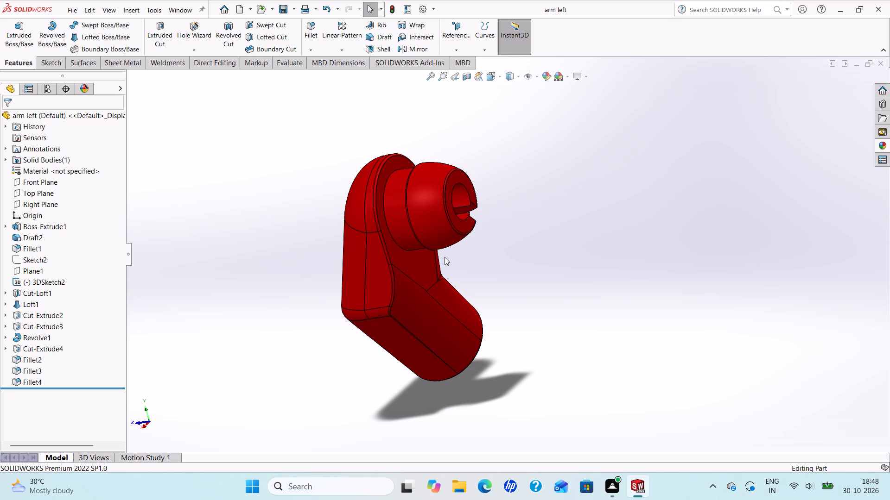
middle_click_drag(444, 287, 313, 304)
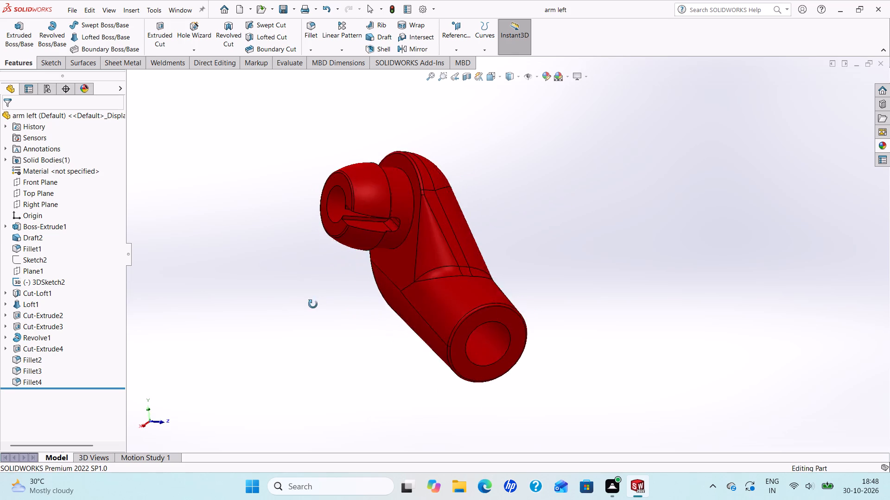
middle_click_drag(313, 304, 488, 273)
scroll(488, 273, "up", 2)
scroll(485, 269, "down", 1)
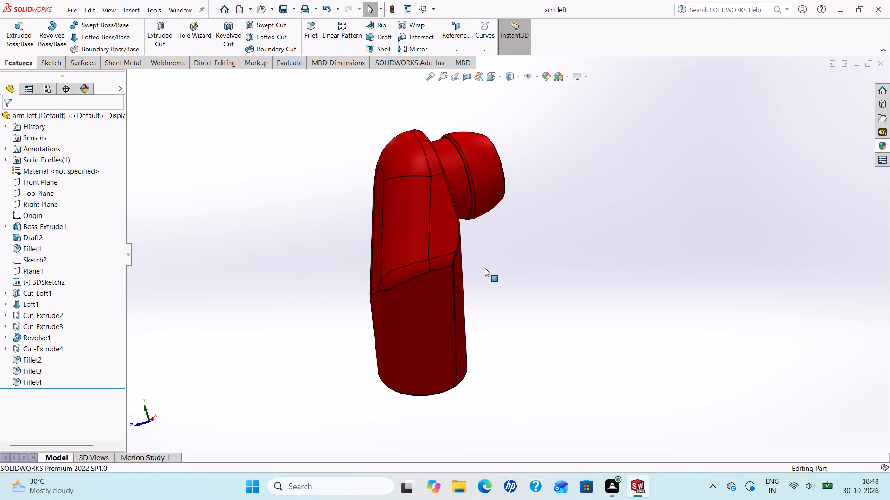
scroll(485, 268, "down", 2)
middle_click_drag(478, 263, 340, 262)
scroll(340, 262, "up", 1)
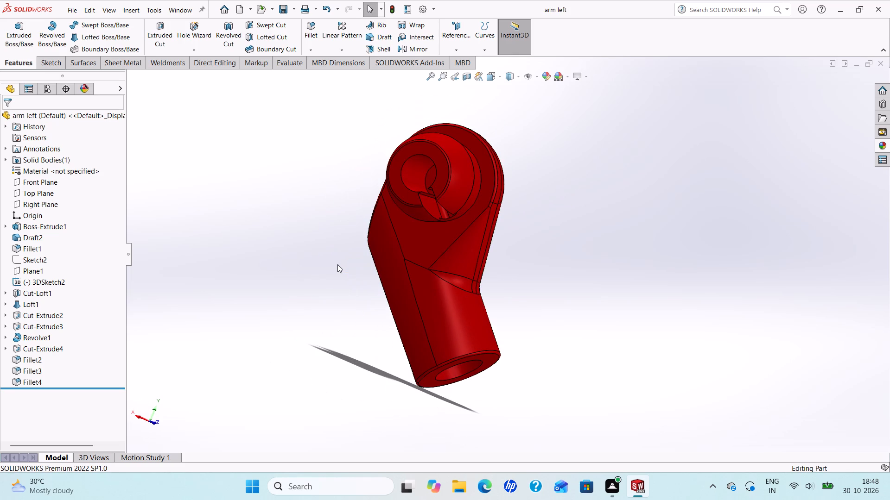
scroll(385, 231, "up", 1)
scroll(468, 219, "down", 2)
middle_click_drag(477, 241, 431, 231)
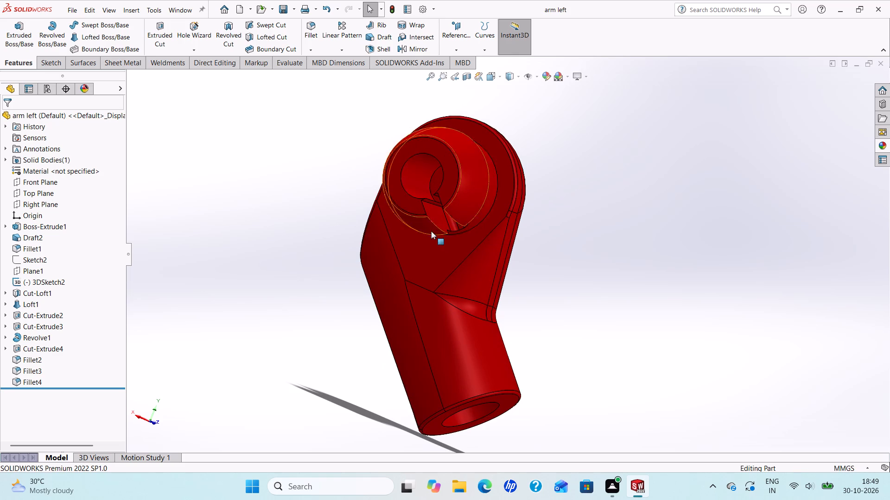
middle_click_drag(431, 231, 388, 230)
scroll(473, 297, "down", 1)
middle_click_drag(473, 298, 399, 264)
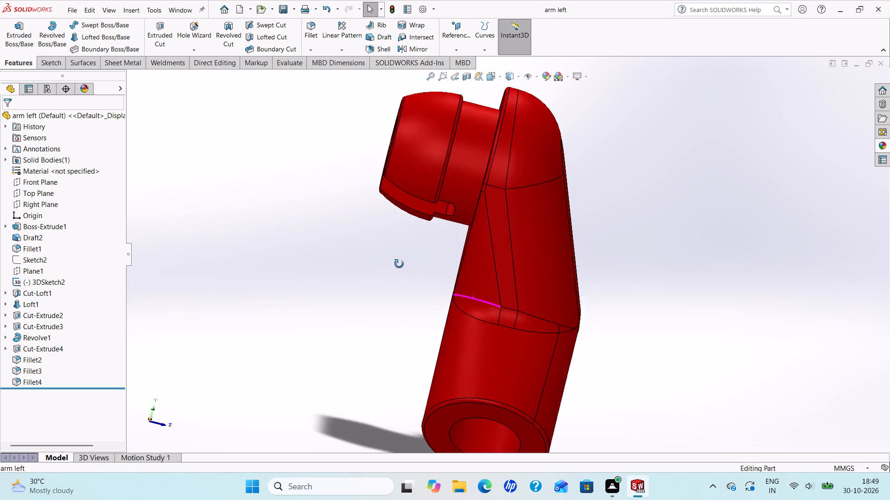
middle_click_drag(399, 264, 498, 296)
scroll(498, 296, "up", 3)
scroll(498, 296, "down", 3)
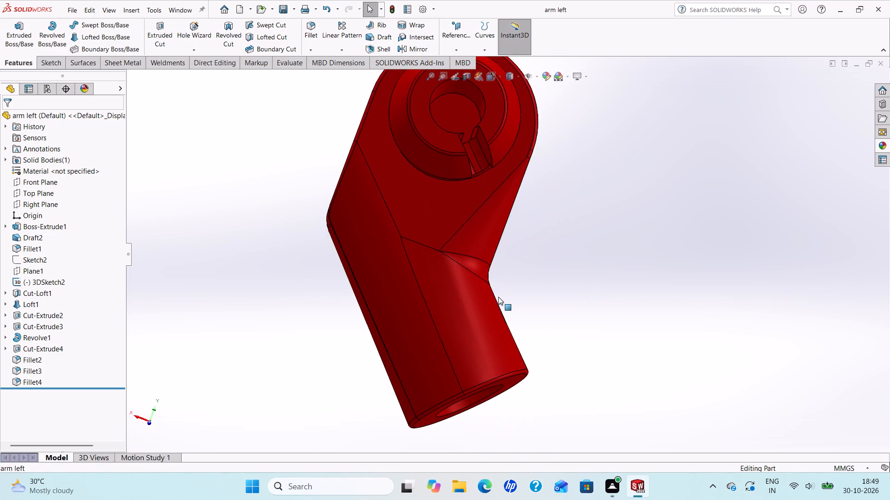
middle_click_drag(498, 297, 371, 267)
scroll(371, 267, "up", 3)
scroll(546, 244, "down", 2)
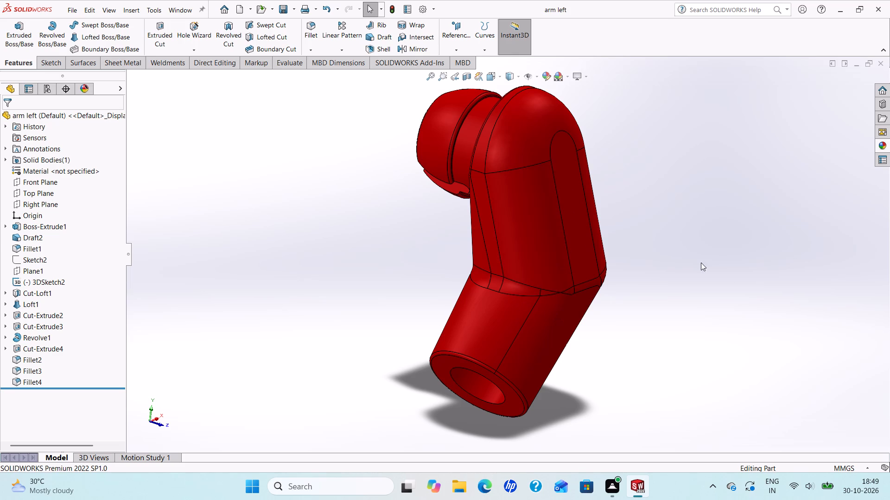
scroll(704, 237, "up", 1)
scroll(696, 240, "down", 2)
scroll(685, 245, "up", 3)
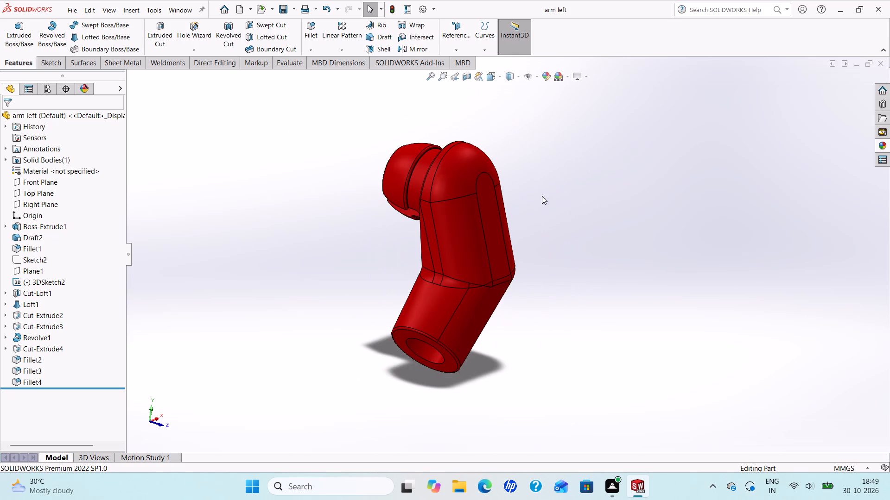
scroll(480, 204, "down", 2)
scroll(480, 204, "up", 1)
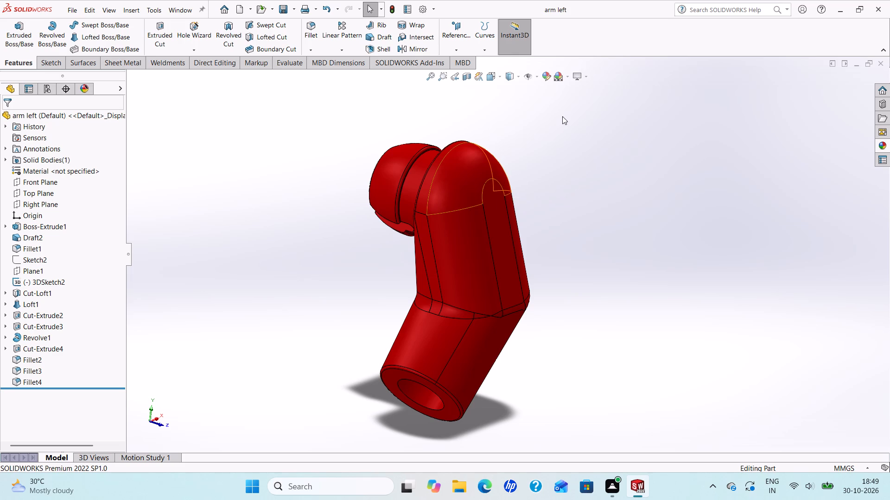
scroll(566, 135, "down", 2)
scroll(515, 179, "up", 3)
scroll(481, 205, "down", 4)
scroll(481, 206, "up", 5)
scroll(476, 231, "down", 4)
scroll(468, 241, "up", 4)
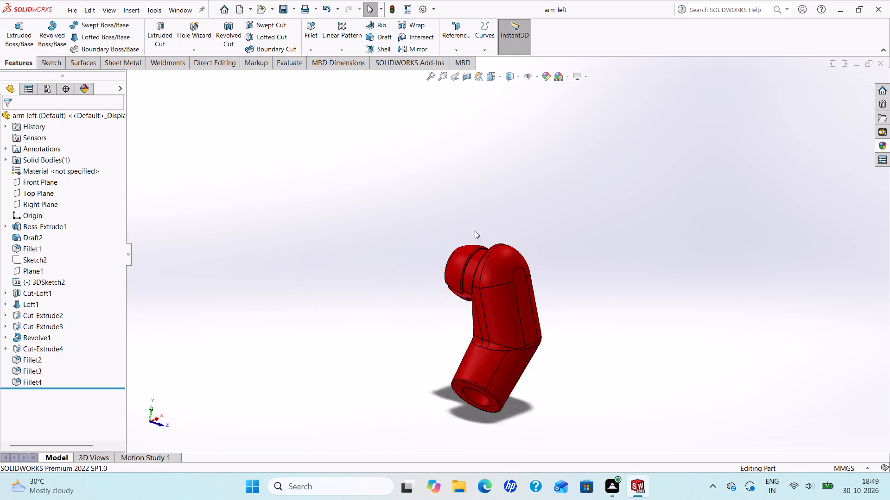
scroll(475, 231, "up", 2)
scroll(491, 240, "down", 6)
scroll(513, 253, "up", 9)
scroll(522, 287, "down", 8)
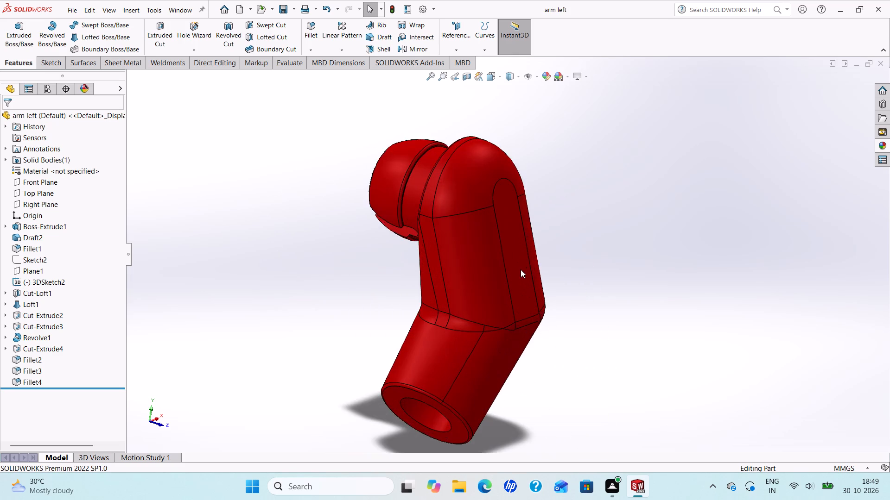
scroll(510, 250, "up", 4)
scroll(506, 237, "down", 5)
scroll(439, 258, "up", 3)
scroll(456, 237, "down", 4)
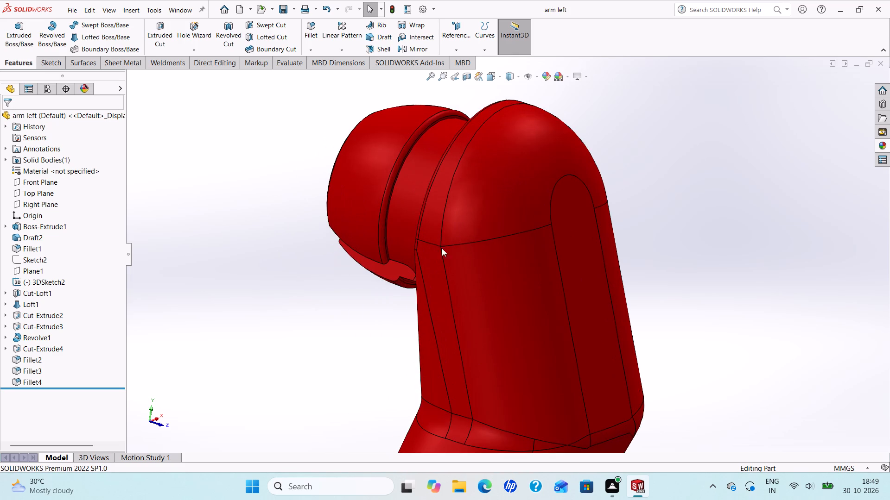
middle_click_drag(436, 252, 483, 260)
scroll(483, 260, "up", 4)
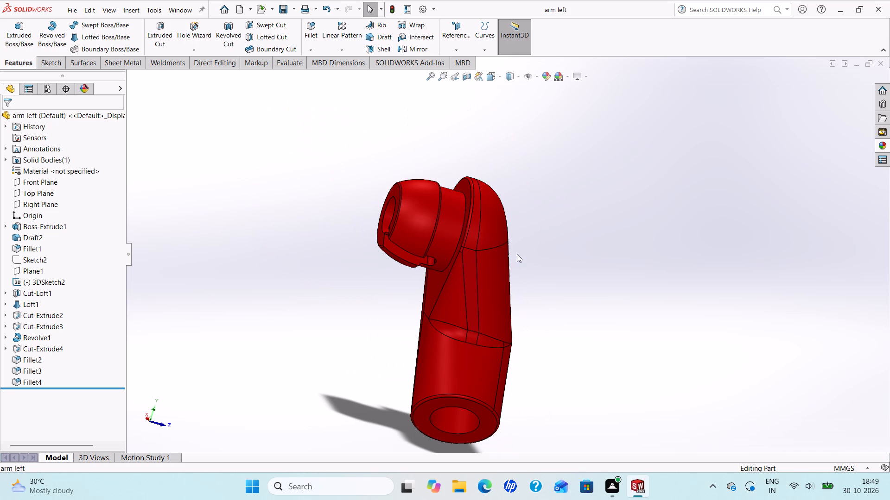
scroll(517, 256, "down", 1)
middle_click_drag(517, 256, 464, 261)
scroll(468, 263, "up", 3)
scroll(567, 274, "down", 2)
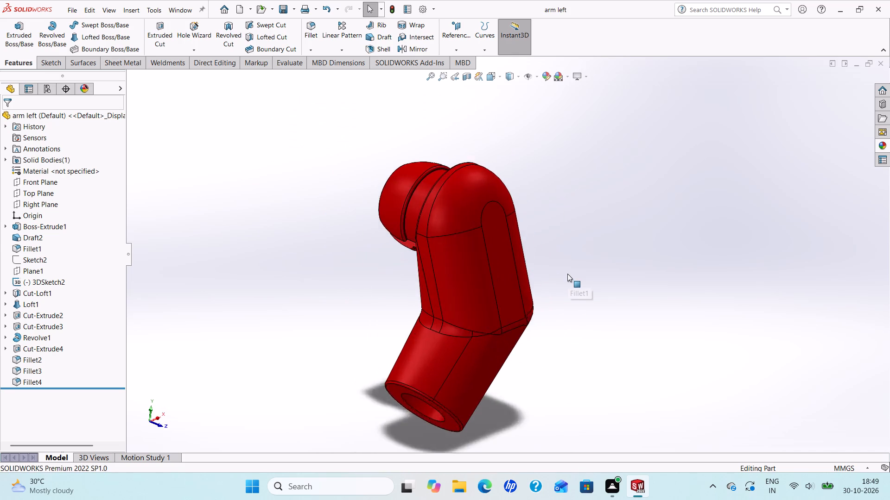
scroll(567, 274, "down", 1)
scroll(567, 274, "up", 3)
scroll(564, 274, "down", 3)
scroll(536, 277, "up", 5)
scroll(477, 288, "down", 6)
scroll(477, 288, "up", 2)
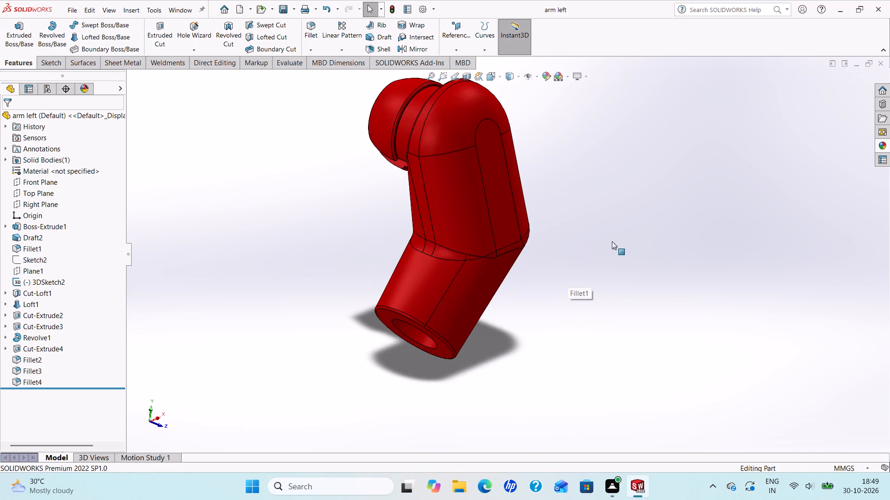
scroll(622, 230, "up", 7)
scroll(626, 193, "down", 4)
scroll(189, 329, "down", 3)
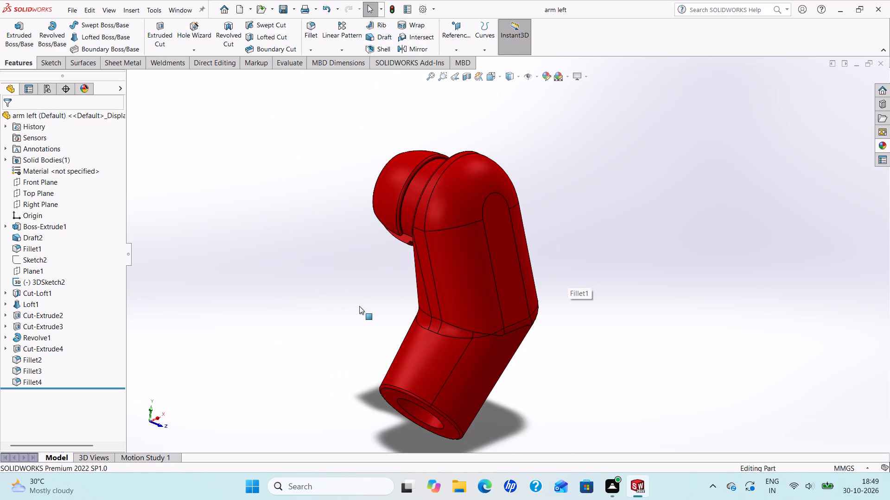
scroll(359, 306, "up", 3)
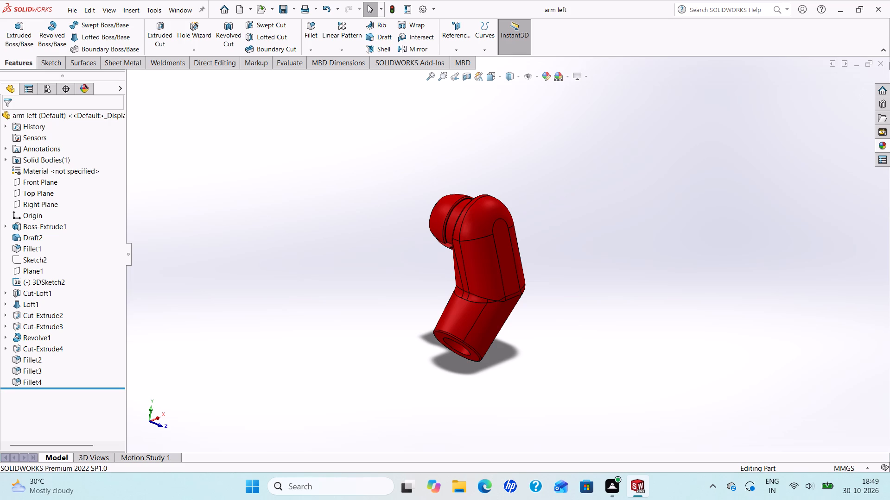
Close the left arm part and the lego head part that is still open behind it.
left_click(886, 60)
scroll(451, 283, "down", 2)
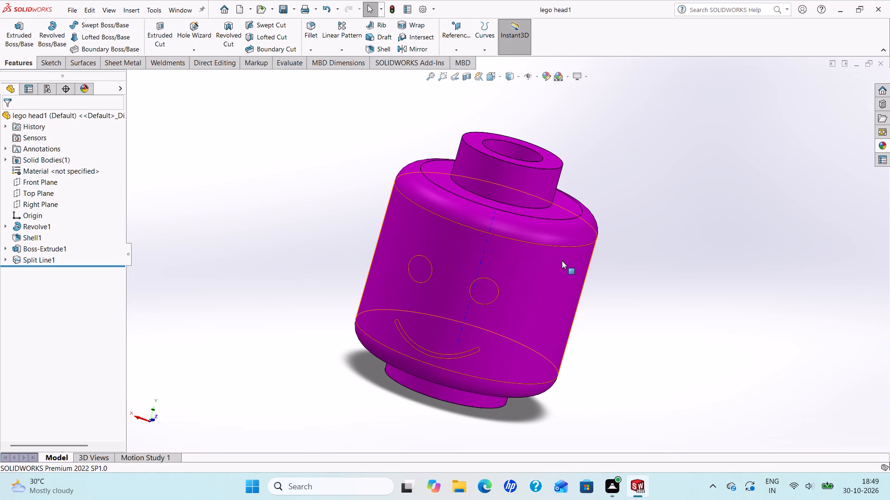
middle_click_drag(583, 272, 529, 269)
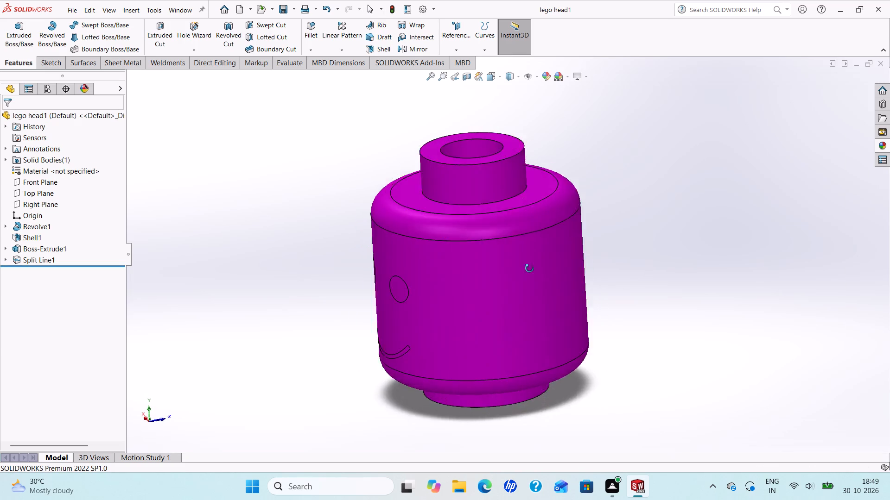
middle_click_drag(529, 269, 592, 248)
scroll(592, 248, "up", 1)
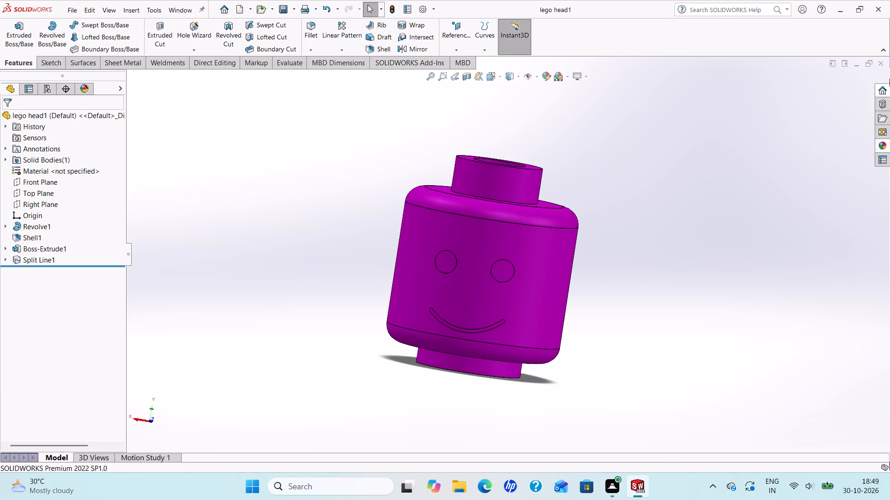
left_click(883, 66)
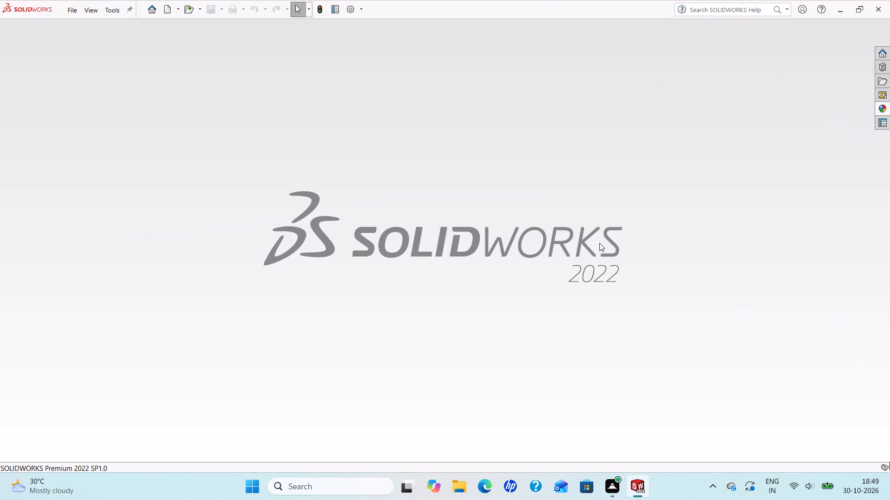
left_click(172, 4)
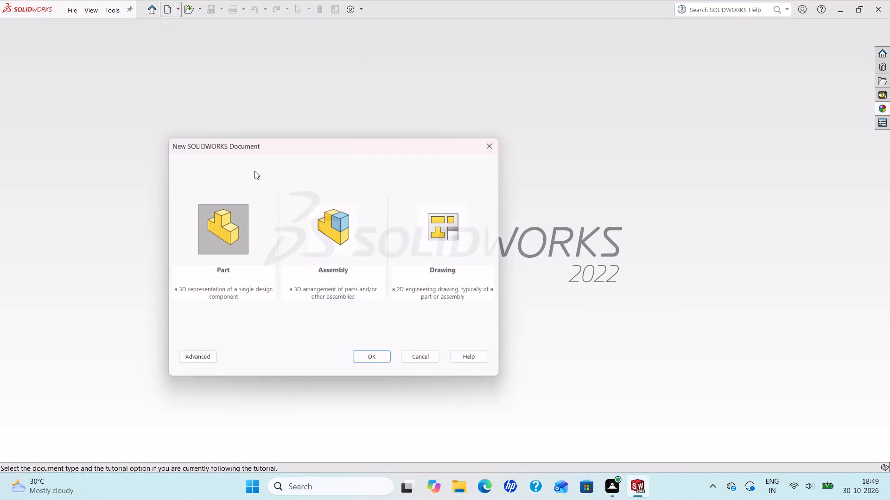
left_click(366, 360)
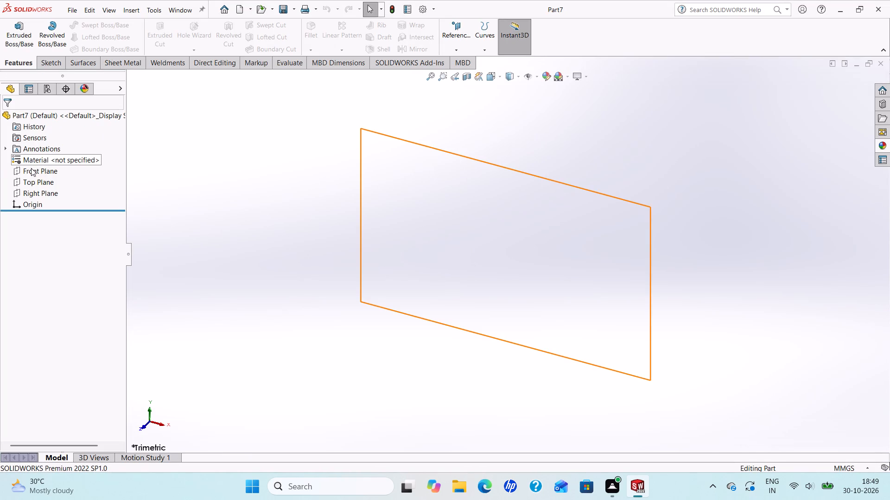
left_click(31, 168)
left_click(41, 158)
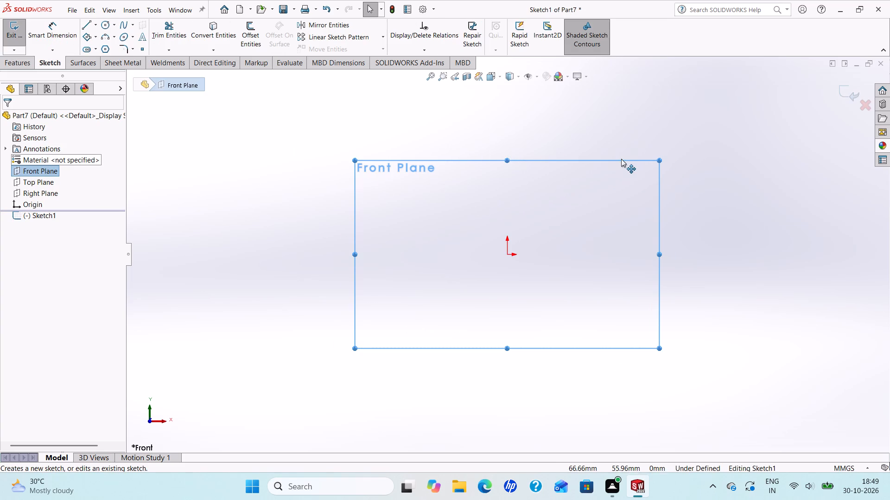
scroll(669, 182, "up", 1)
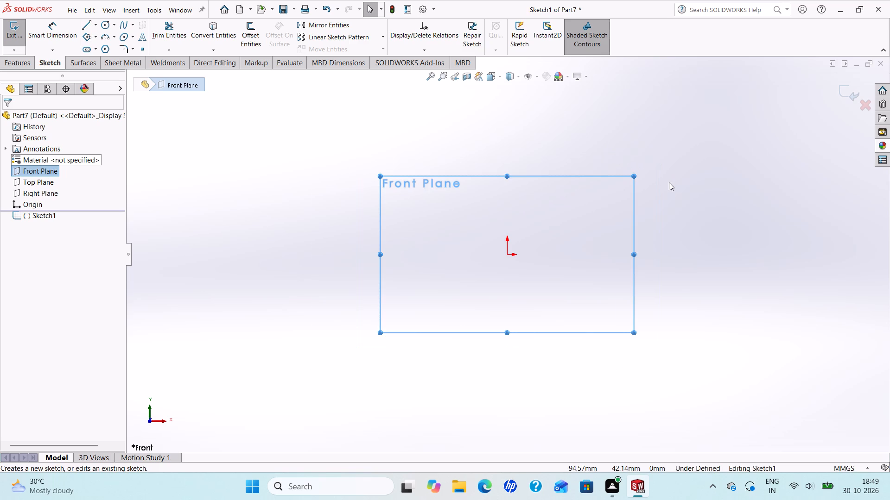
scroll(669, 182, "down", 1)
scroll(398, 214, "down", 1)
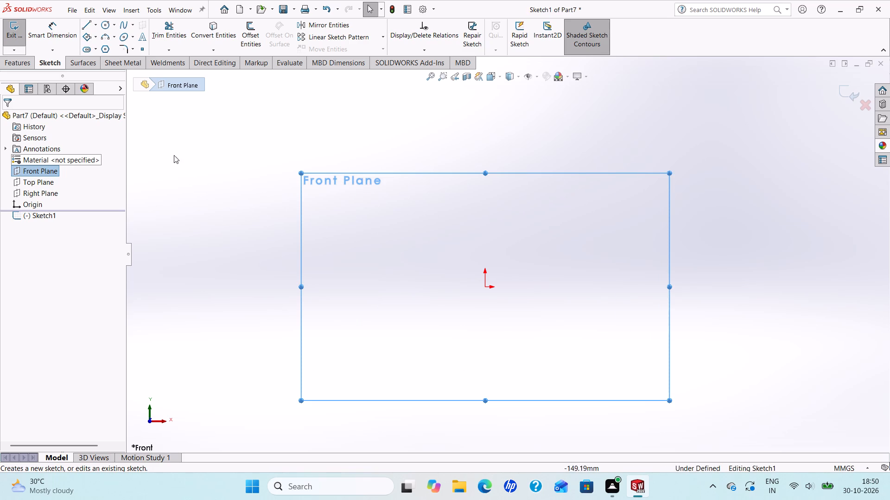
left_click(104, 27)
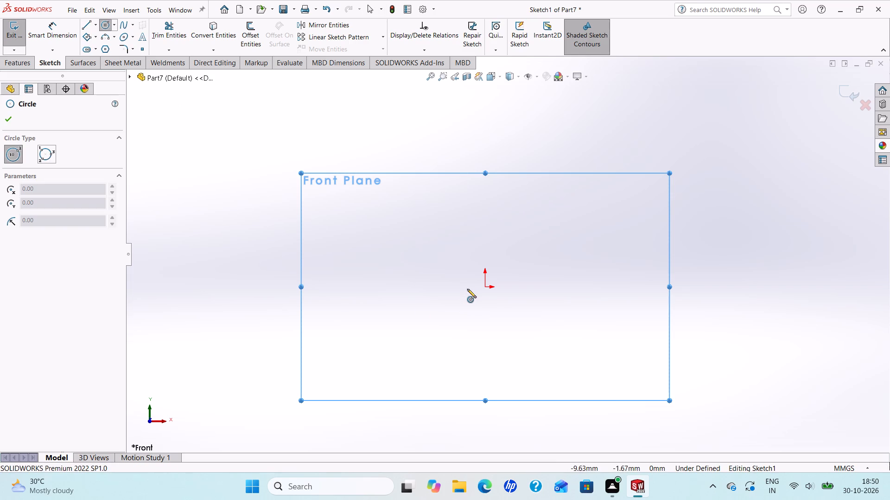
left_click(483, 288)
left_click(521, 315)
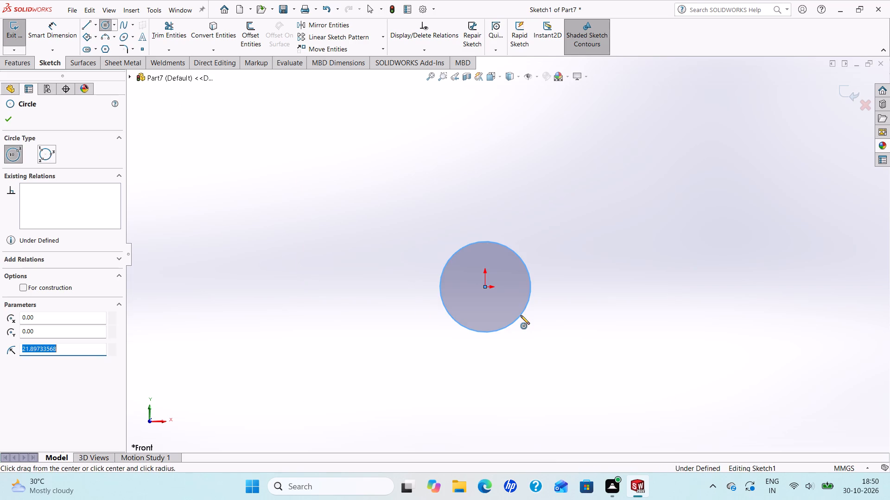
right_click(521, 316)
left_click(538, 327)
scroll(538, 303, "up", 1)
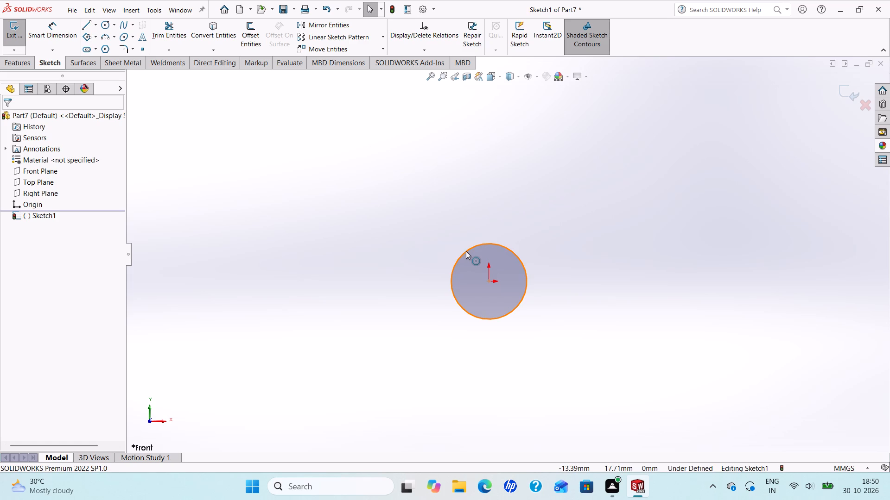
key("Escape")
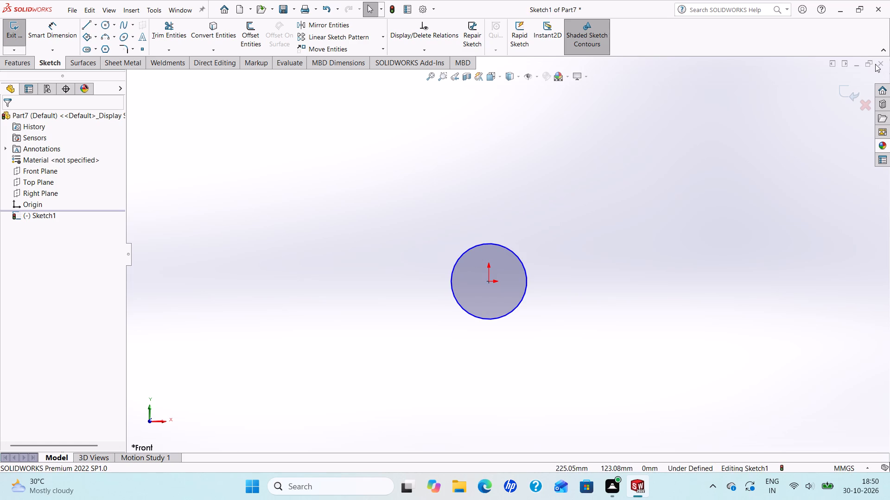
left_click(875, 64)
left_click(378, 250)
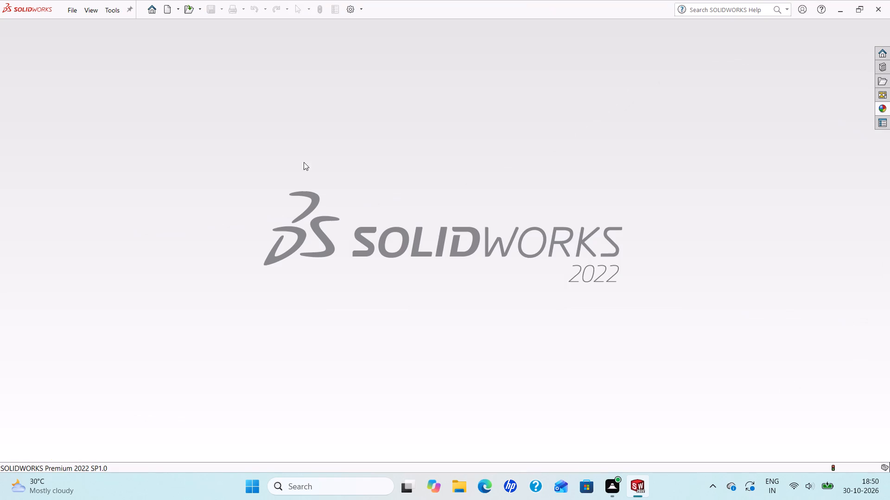
Create a new part document.
left_click(162, 6)
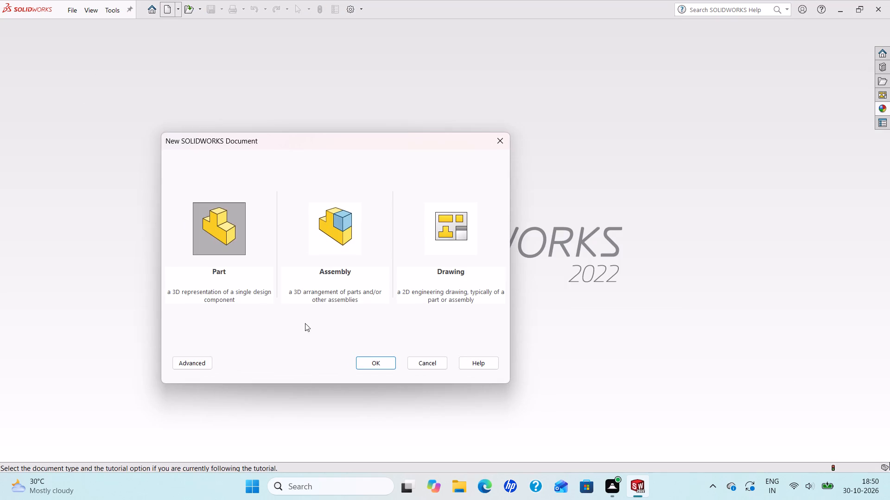
left_click(359, 362)
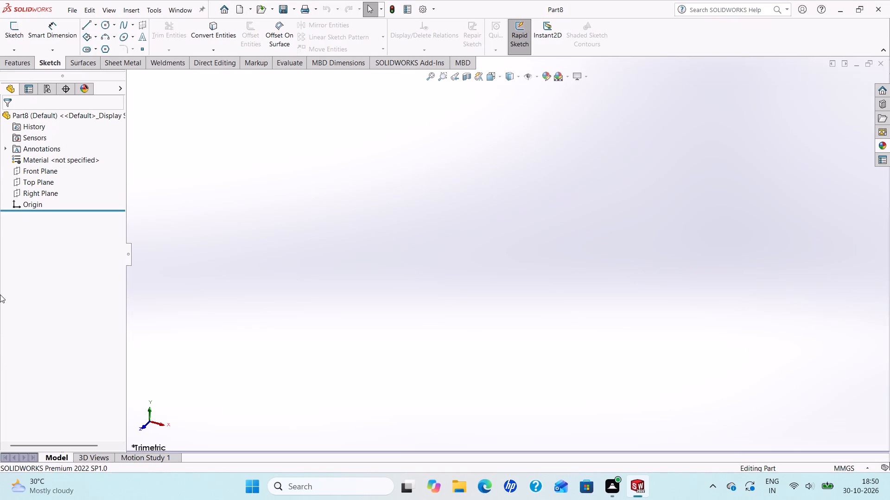
On the Top Plane, sketch two concentric circles centred on the origin, the outer one about 58 mm in diameter.
left_click(40, 186)
left_click(52, 172)
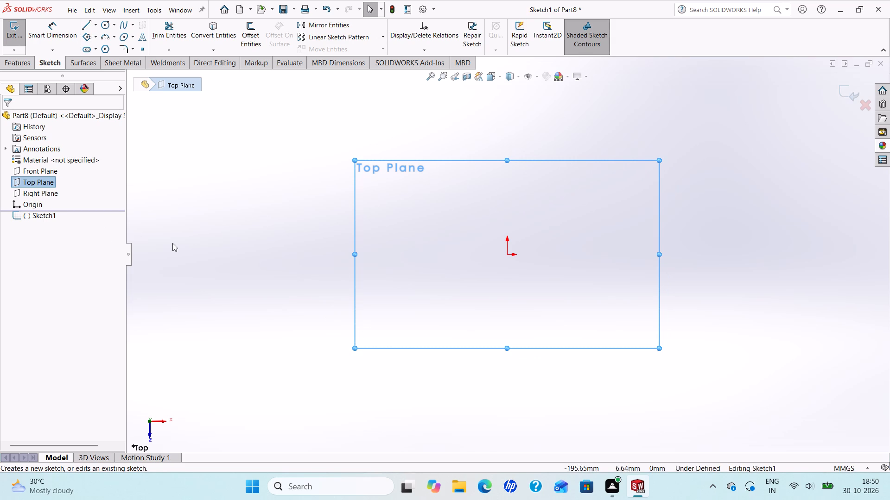
left_click(104, 25)
left_click(508, 254)
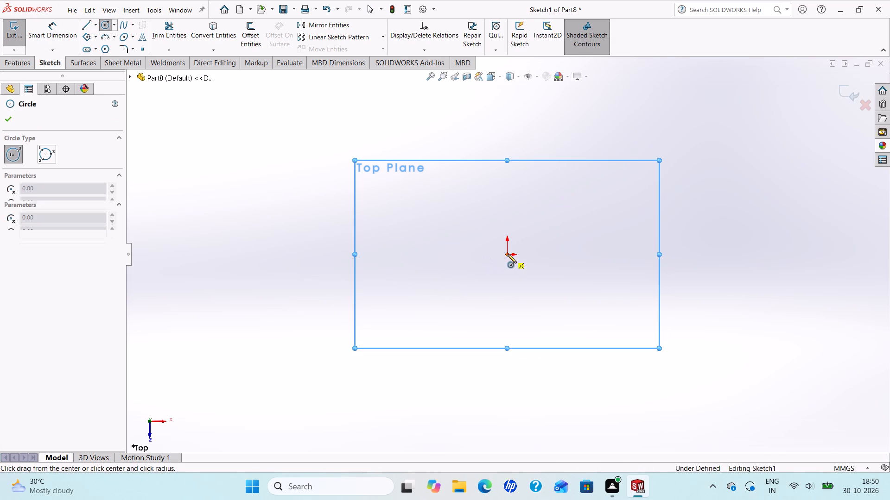
left_click(548, 283)
left_click(508, 255)
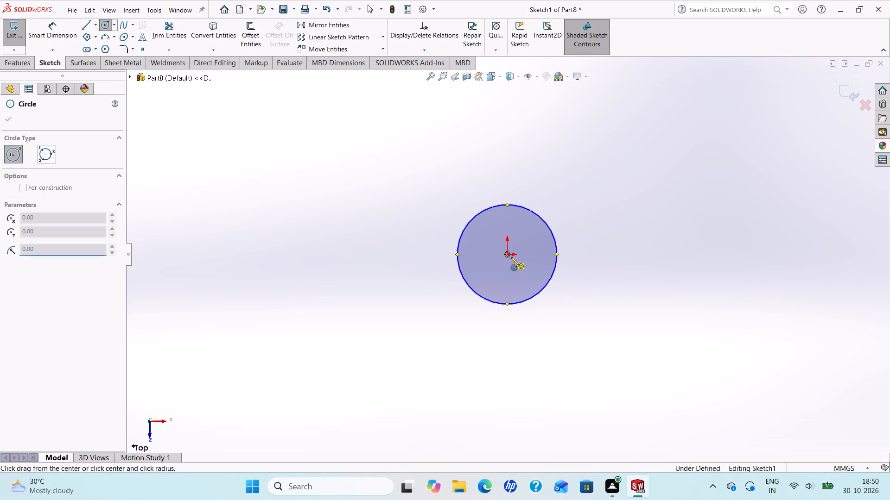
left_click(530, 270)
right_click(530, 270)
left_click(570, 275)
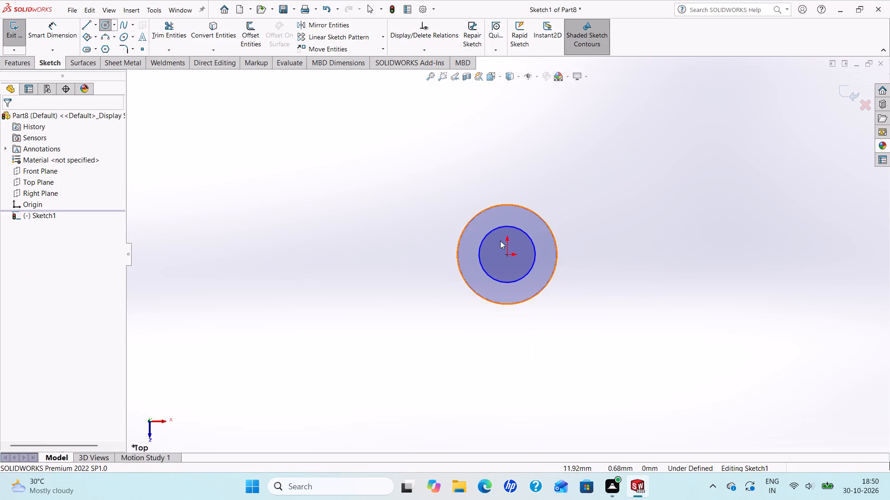
Dimension the outer circle's diameter as 5 mm.
left_click(63, 27)
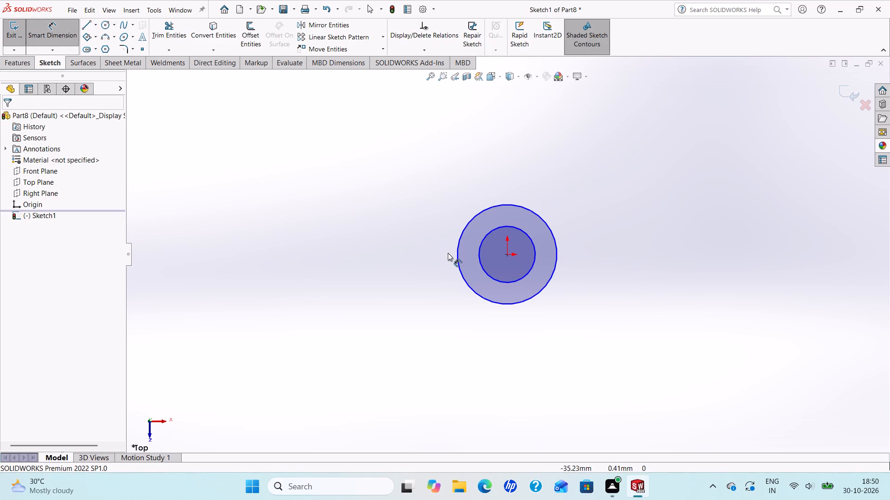
left_click(457, 255)
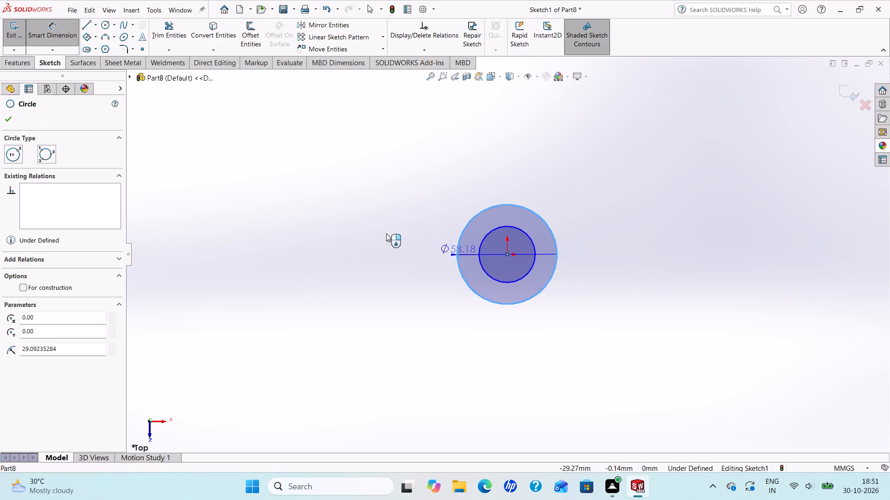
left_click(360, 224)
key("5")
key("Return")
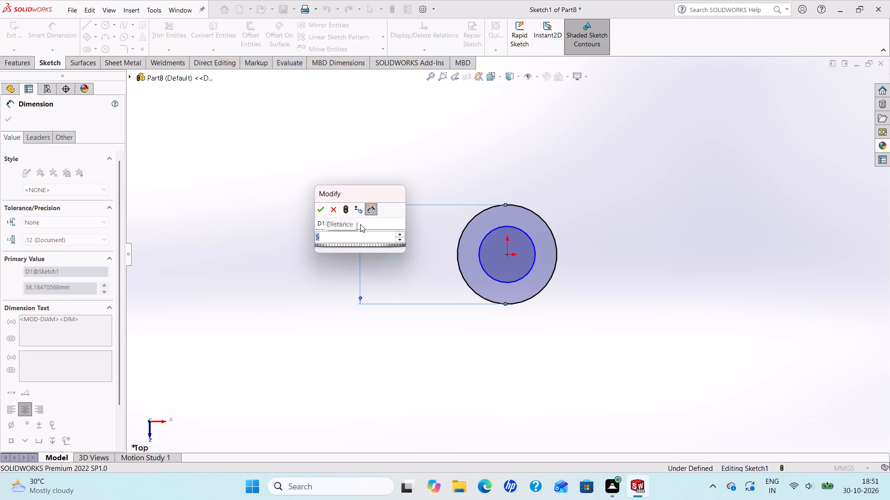
Dimension the inner circle's diameter as 3 mm.
left_click_drag(477, 243, 481, 248)
left_click(481, 248)
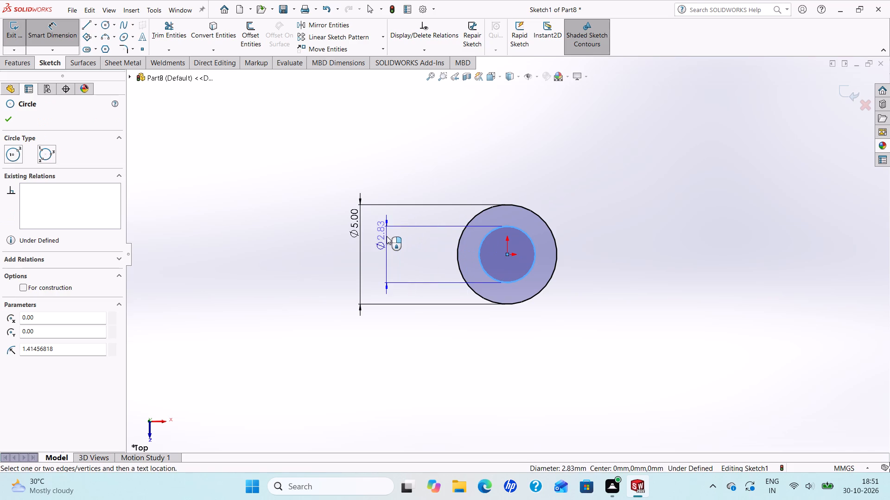
left_click(387, 236)
left_click(387, 236)
key("3")
key("Return")
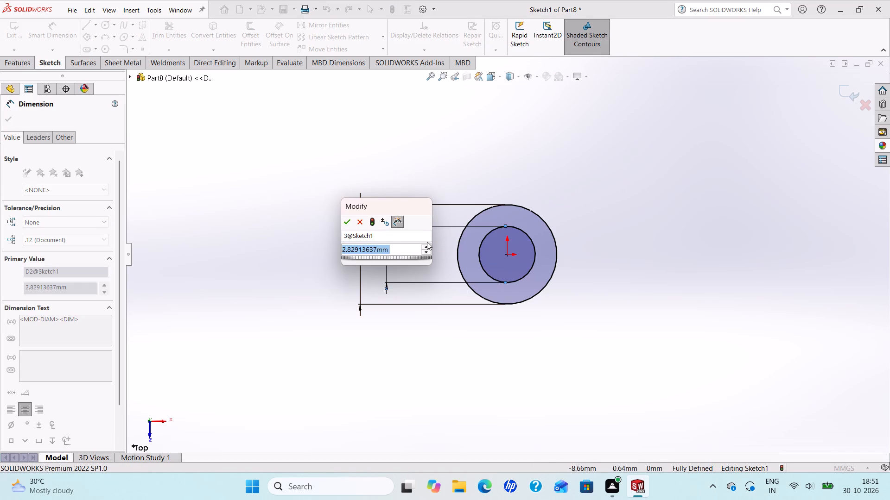
key("3")
key("Return")
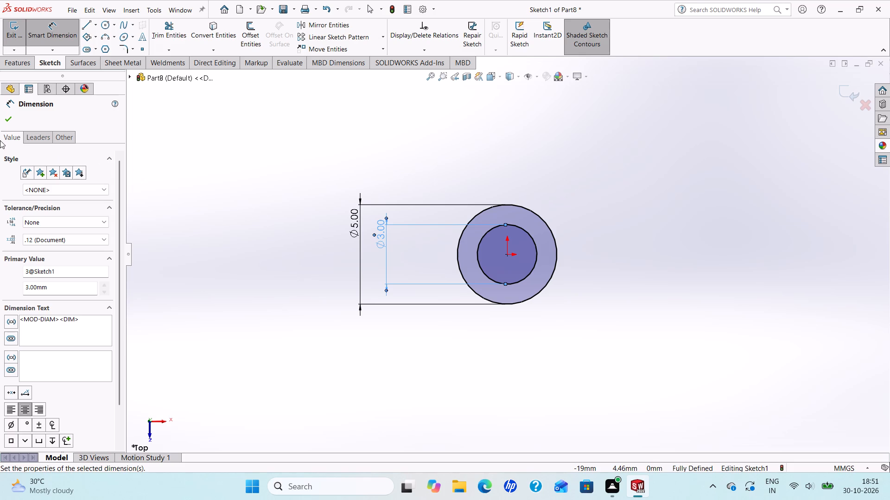
left_click(4, 124)
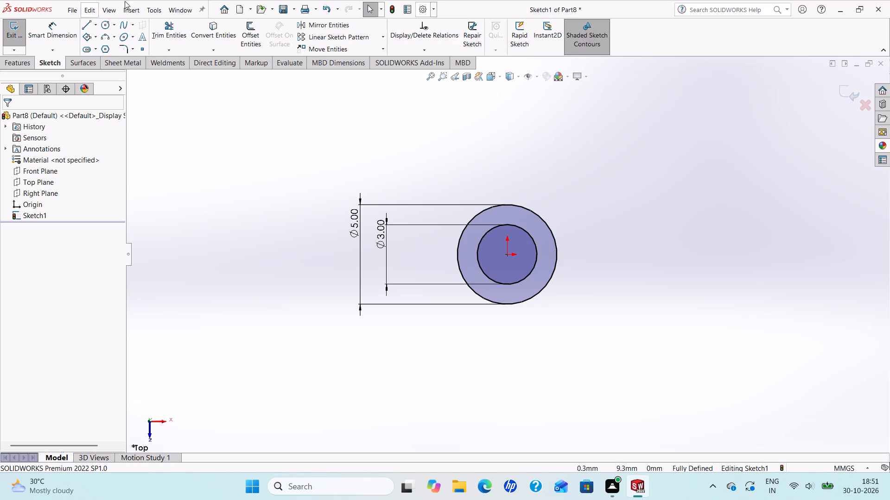
Sketch a vertical line about 1.07 mm long from the inner circle down to the outer circle, just left of the origin.
left_click(92, 23)
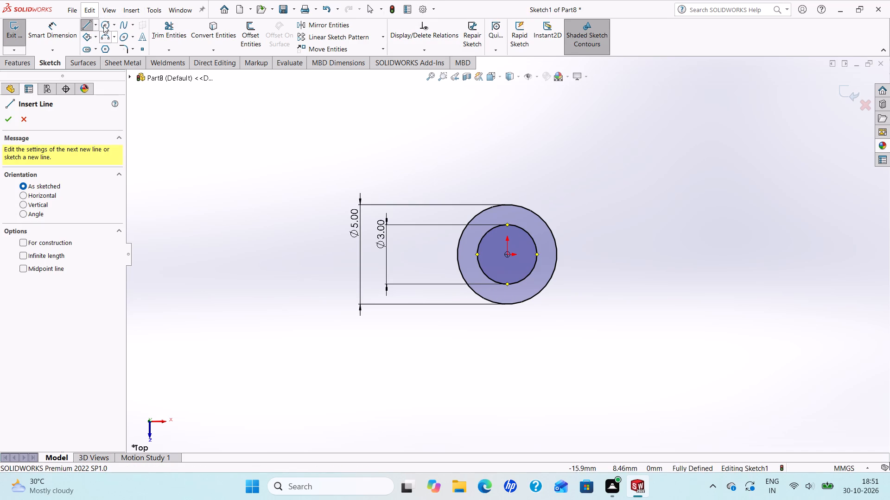
left_click(85, 25)
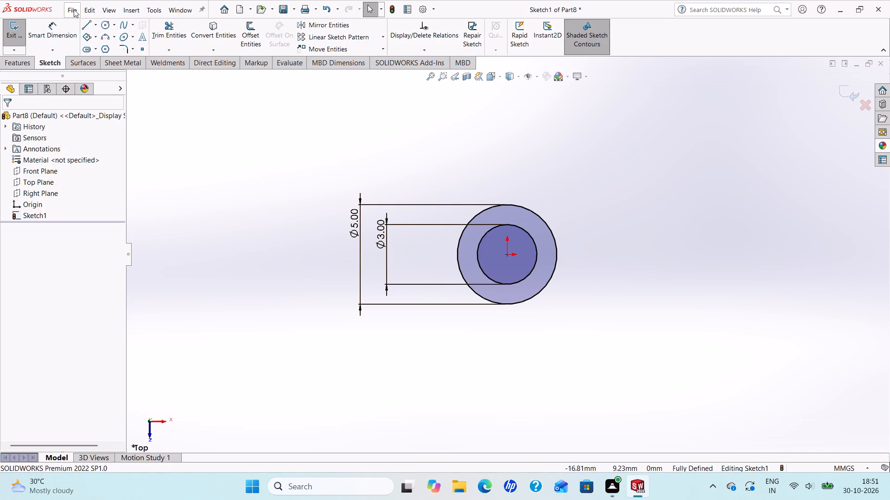
left_click(83, 25)
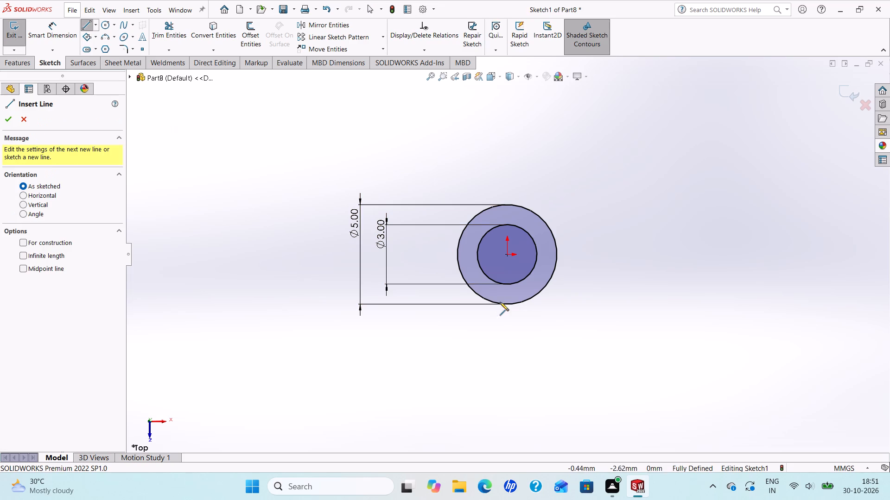
left_click(493, 281)
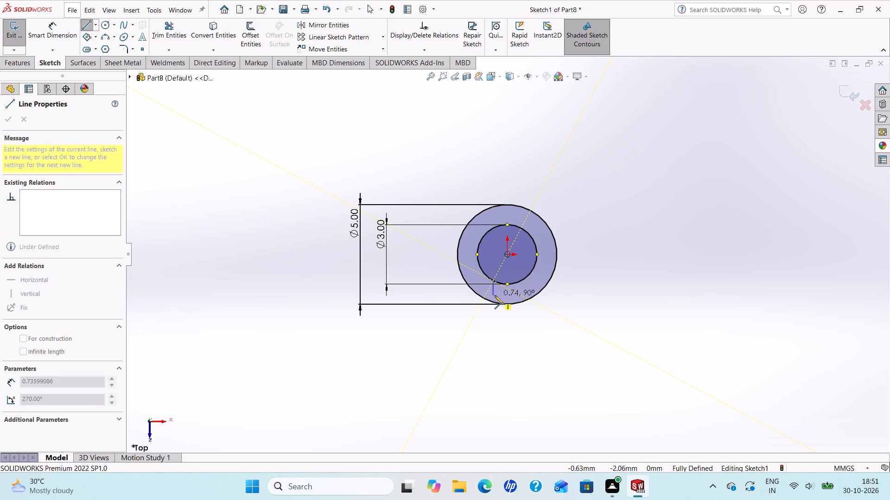
left_click(495, 303)
right_click(495, 303)
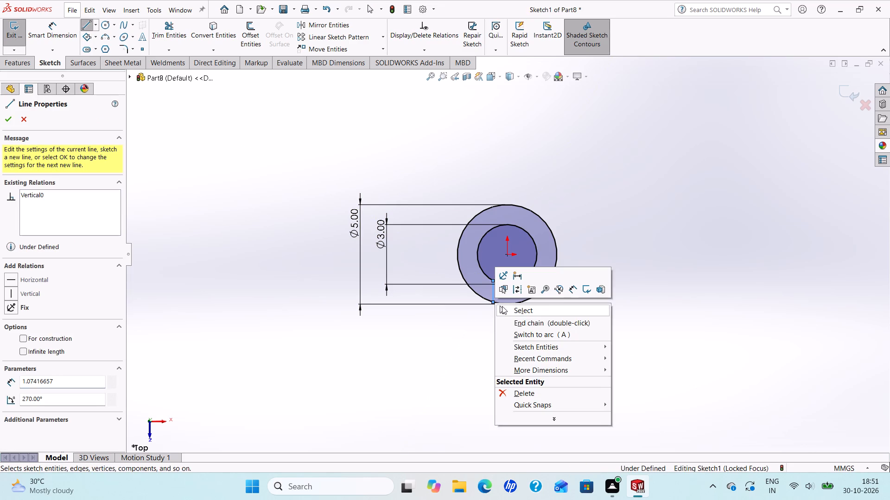
left_click(517, 310)
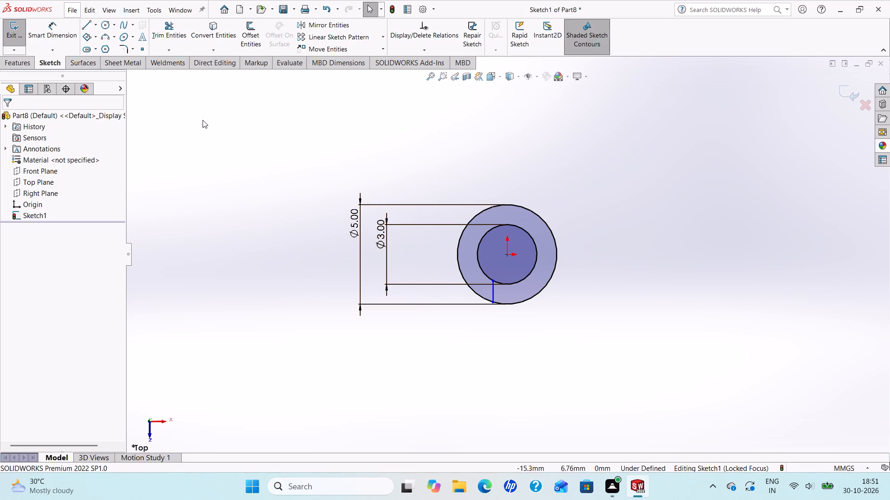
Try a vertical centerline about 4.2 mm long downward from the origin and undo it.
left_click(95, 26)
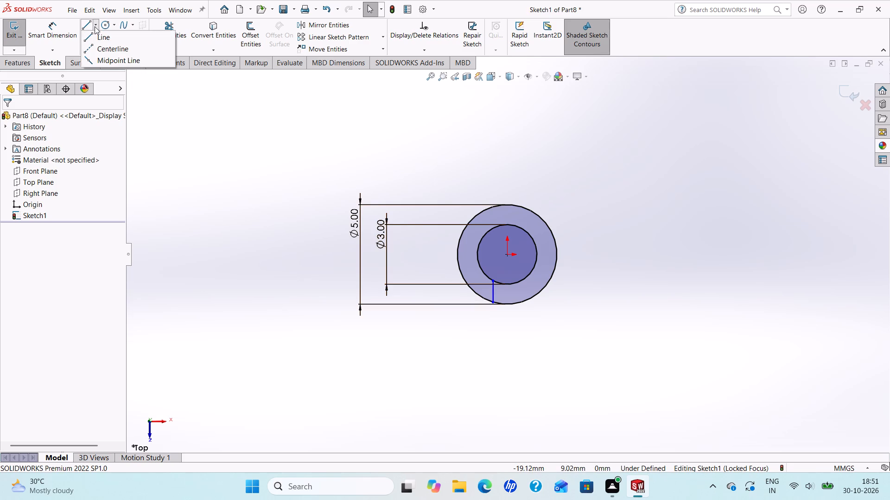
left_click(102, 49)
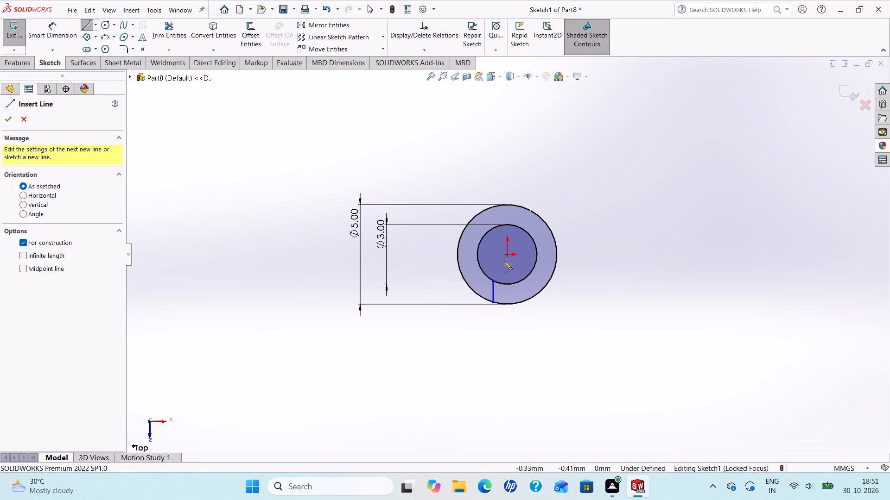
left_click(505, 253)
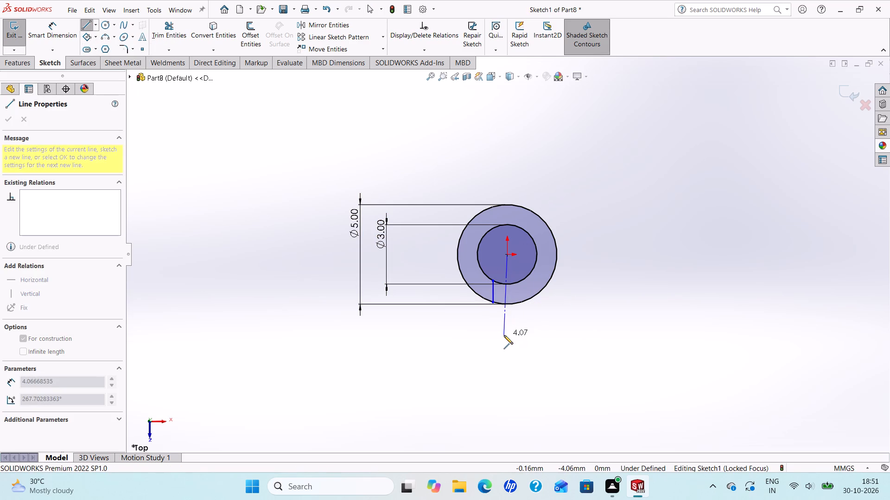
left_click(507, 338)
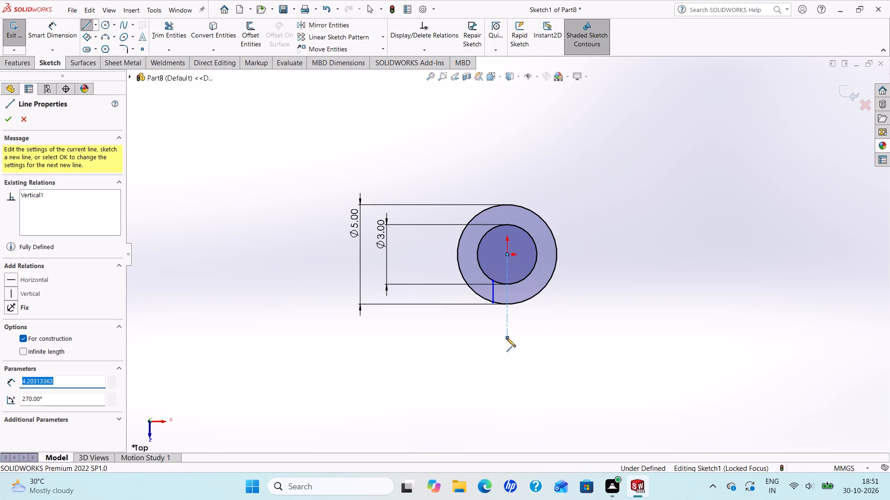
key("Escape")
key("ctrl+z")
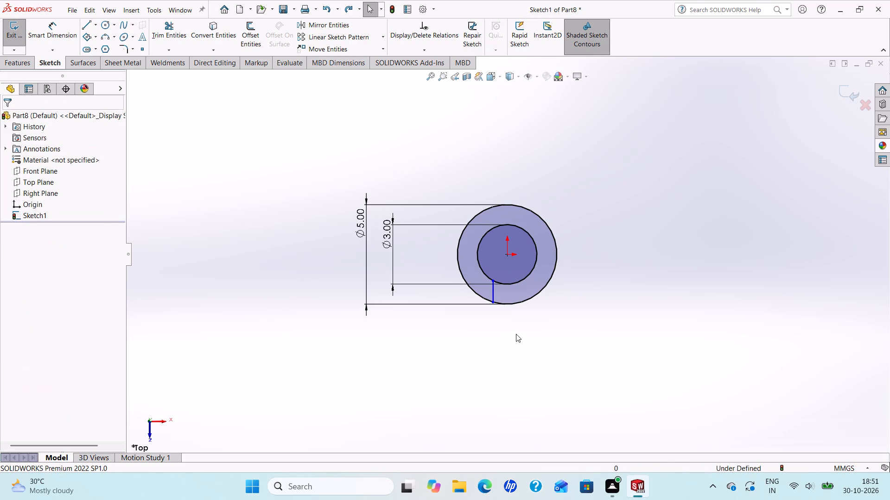
Sketch a vertical centerline from the origin downward past the outer circle, about 4.2 mm long.
left_click(95, 20)
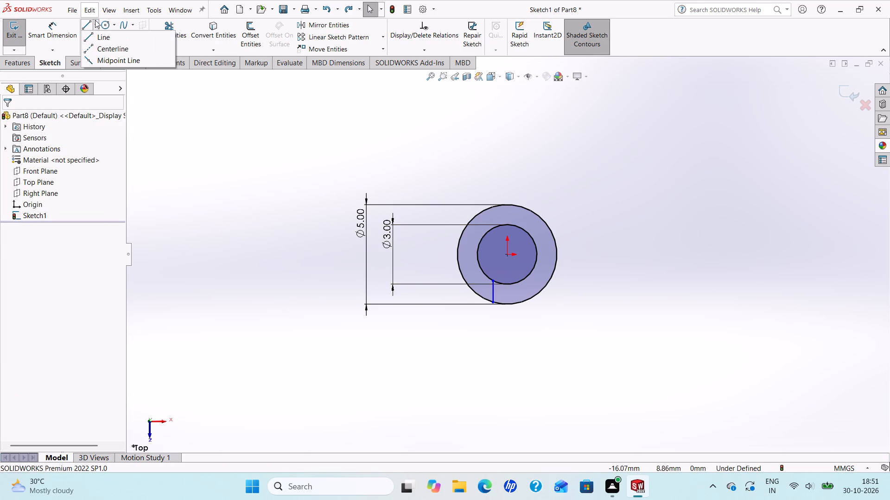
left_click(104, 51)
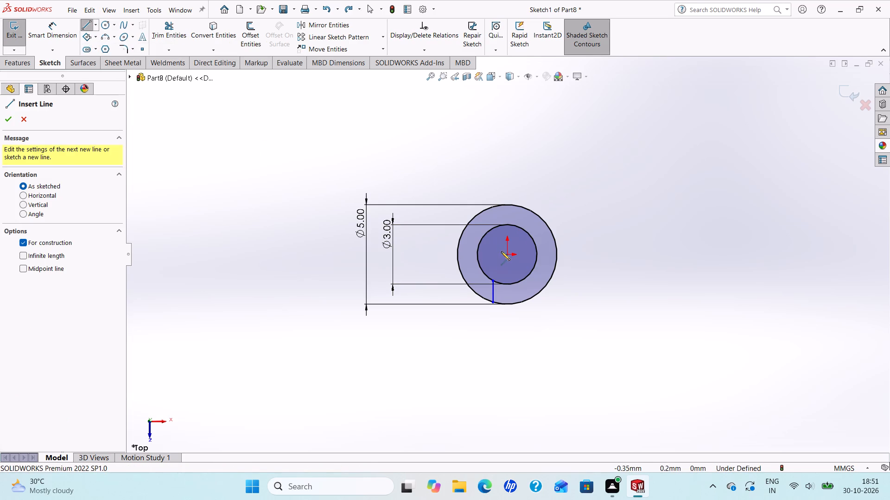
left_click(508, 255)
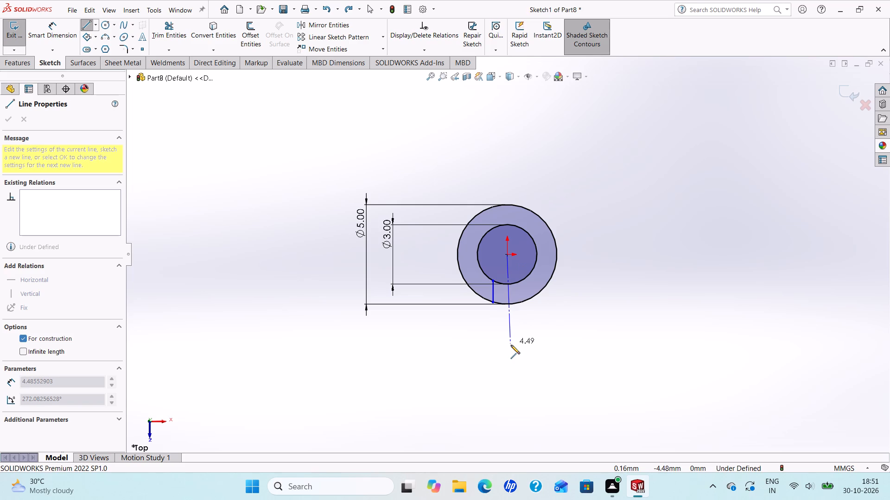
left_click(508, 338)
right_click(508, 338)
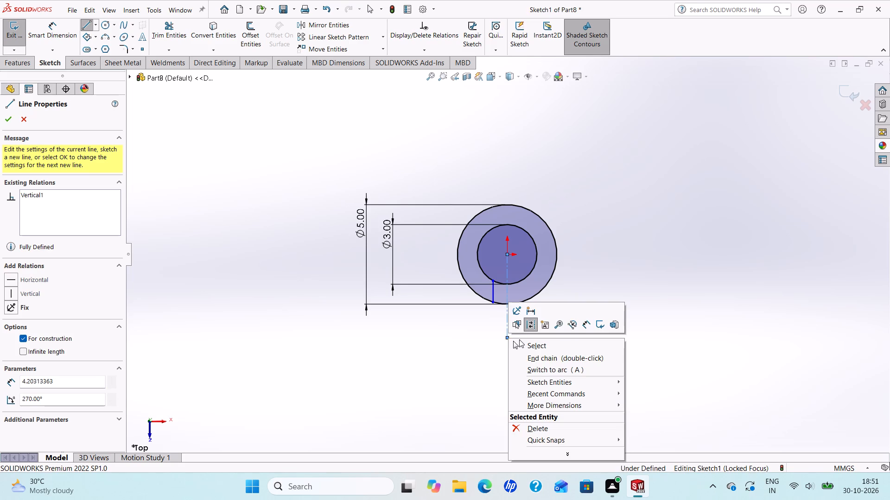
left_click(522, 343)
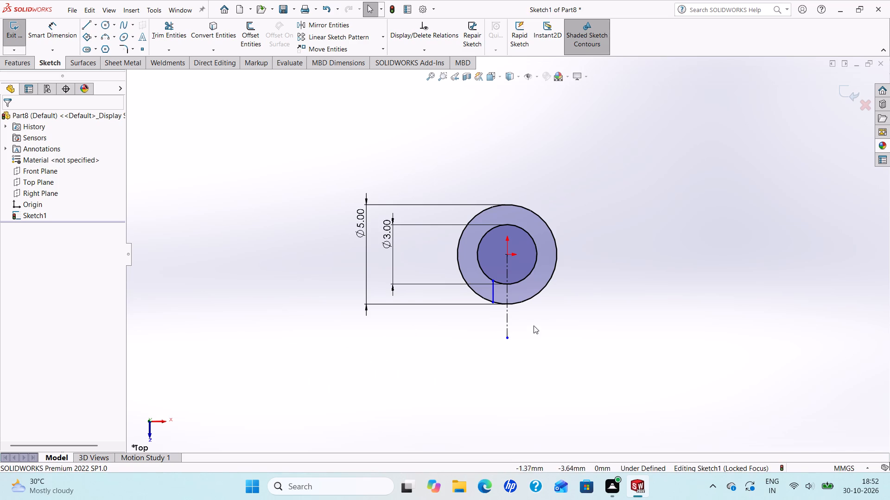
Mirror the short vertical line about the centerline, keeping the original.
left_click(310, 27)
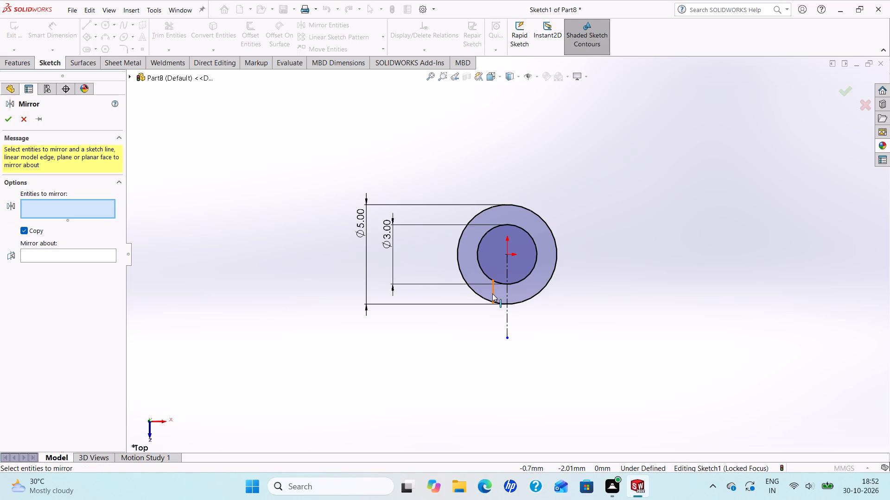
left_click(492, 294)
left_click(44, 256)
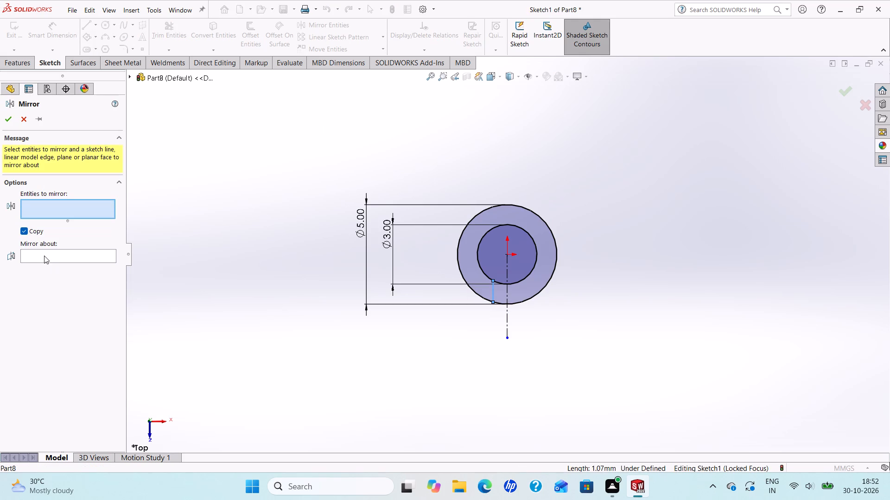
left_click(507, 294)
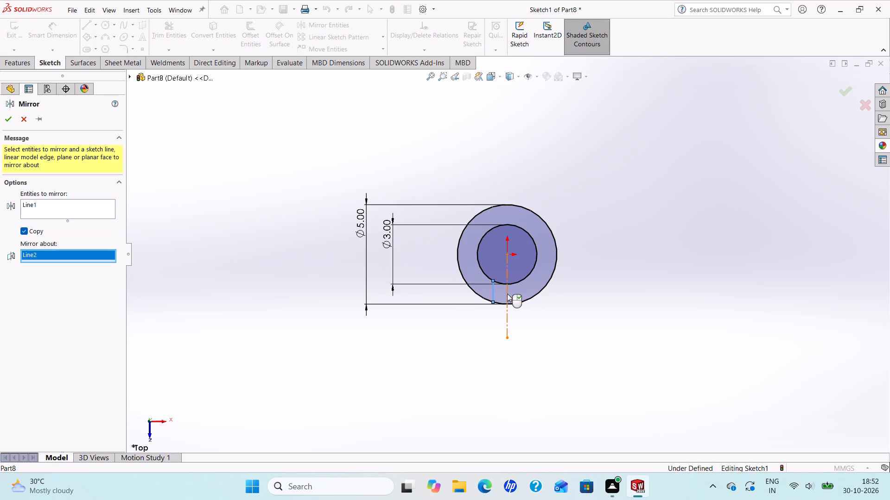
left_click(1, 119)
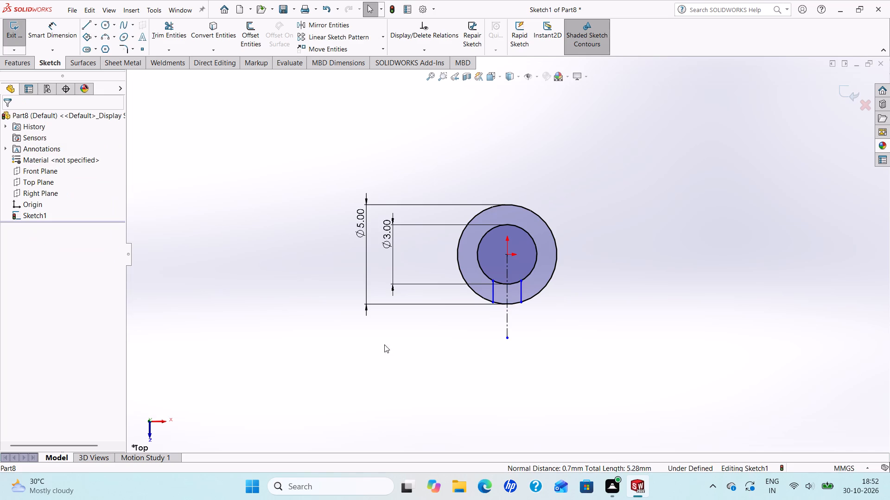
Power-trim the inner and outer circle arcs between the two vertical lines to leave an open C-shaped ring.
left_click(158, 28)
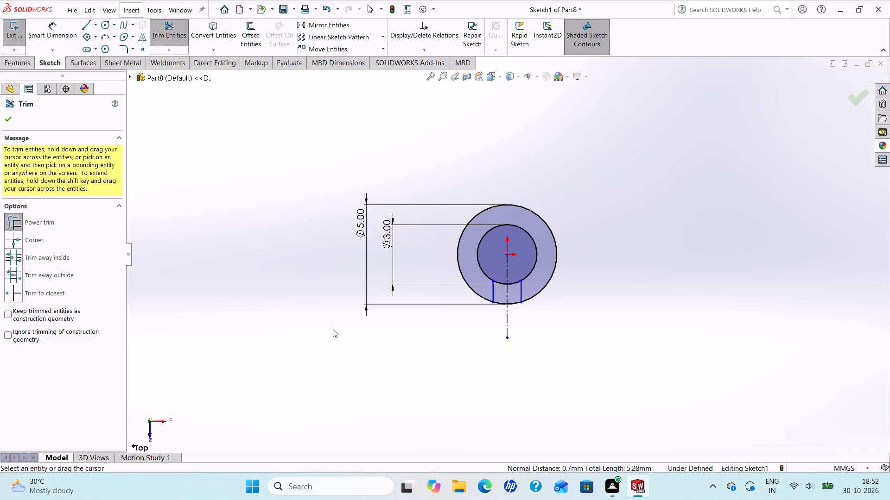
scroll(507, 296, "down", 6)
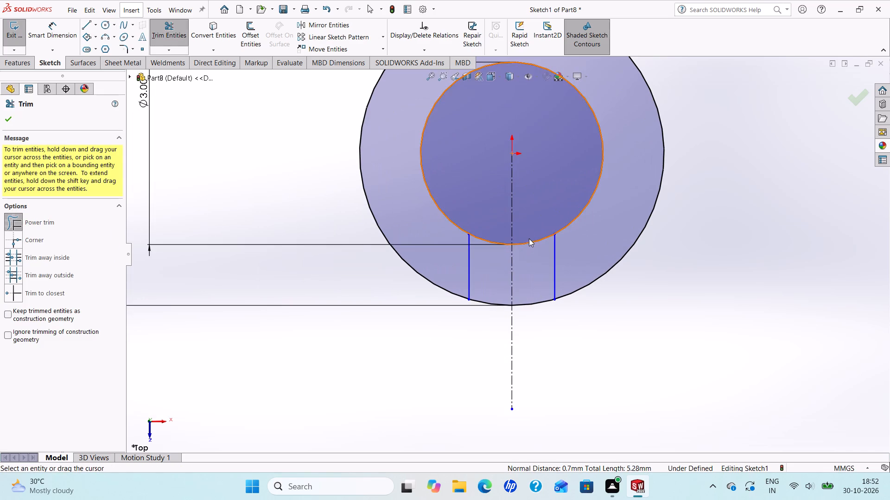
left_click_drag(530, 228, 541, 266)
left_click_drag(499, 228, 500, 272)
left_click_drag(500, 272, 498, 307)
left_click_drag(523, 290, 545, 325)
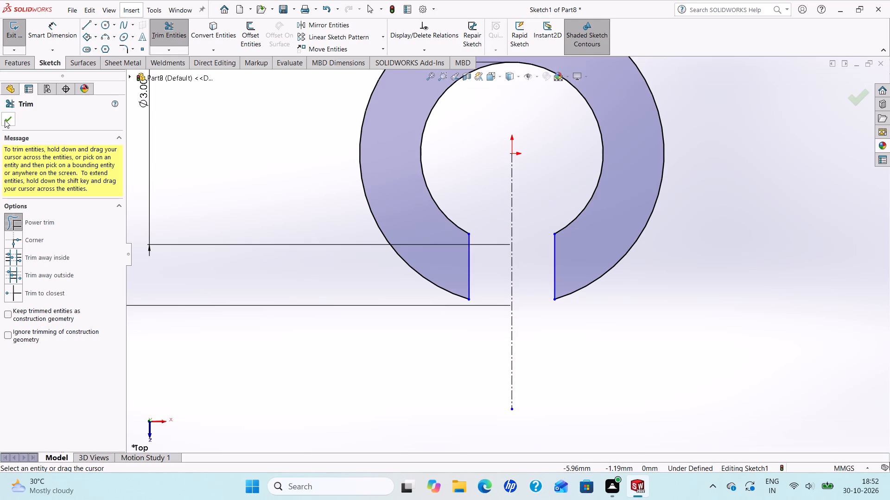
left_click(5, 120)
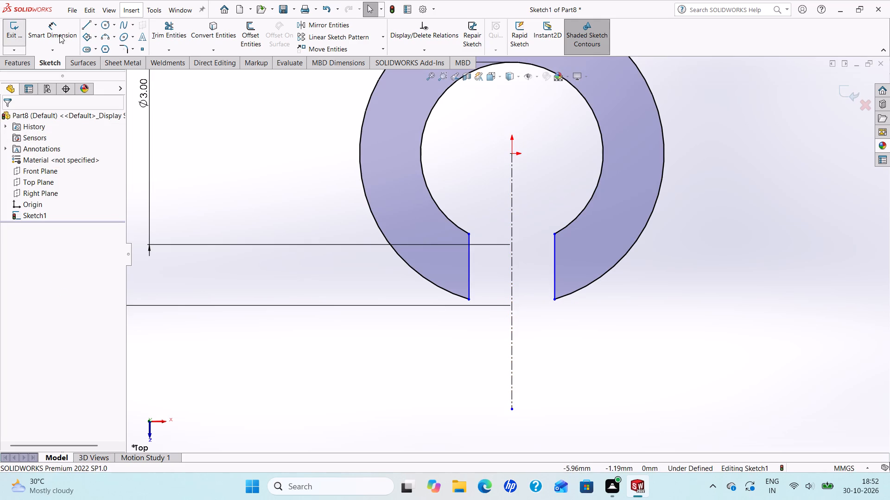
Dimension the gap between the two vertical lines as 2.6 mm.
left_click(59, 35)
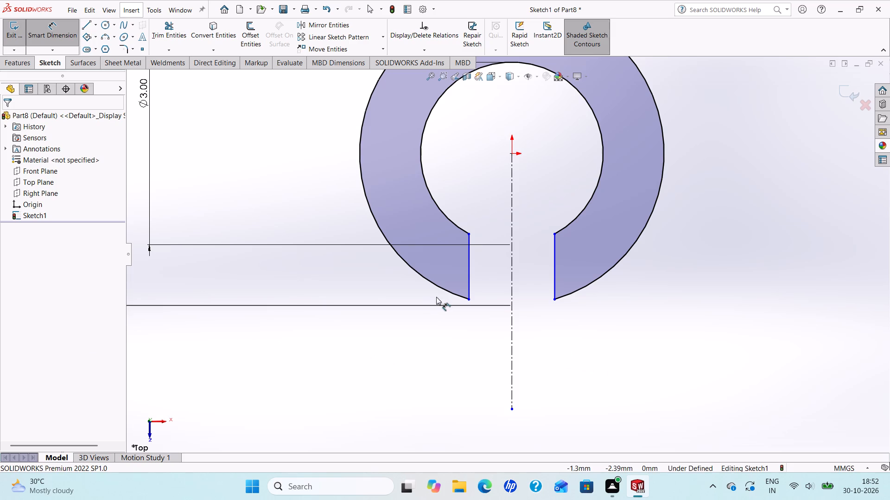
left_click(466, 274)
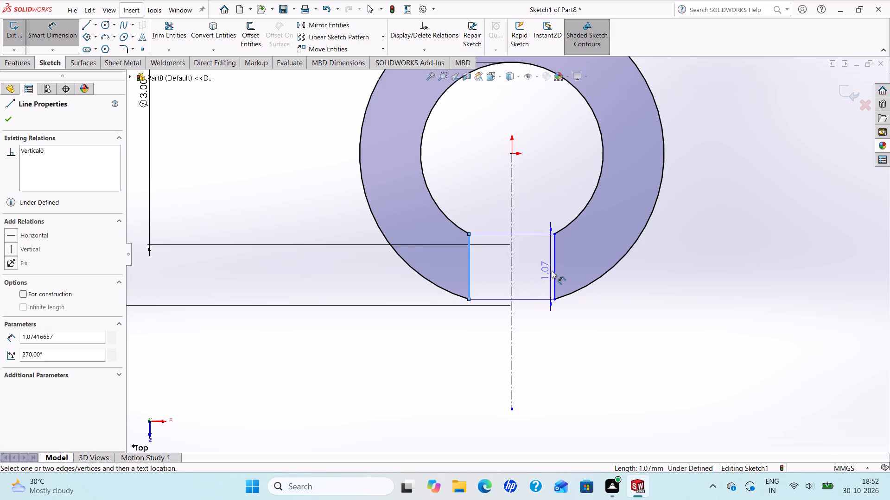
left_click(555, 273)
left_click(536, 346)
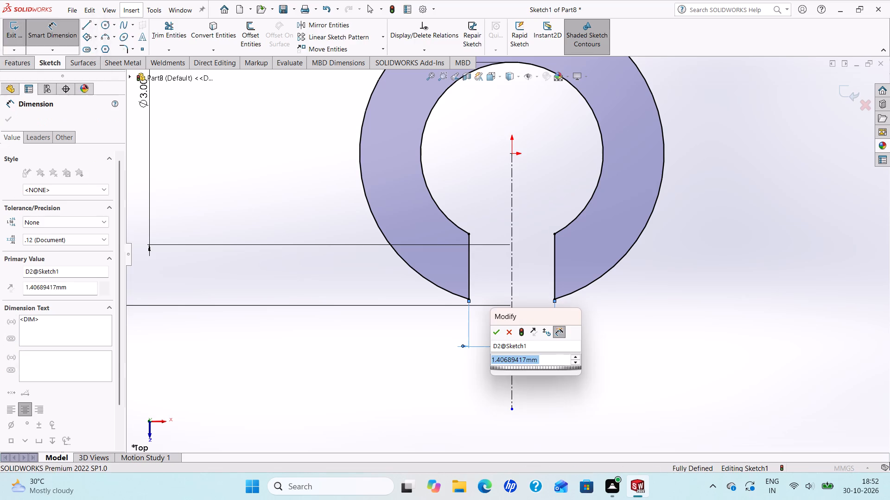
type("2.6")
key("Return")
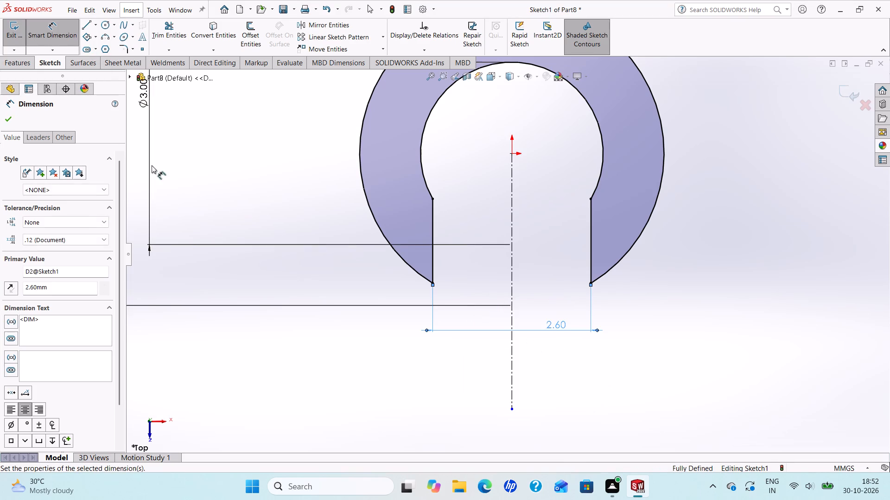
left_click(6, 118)
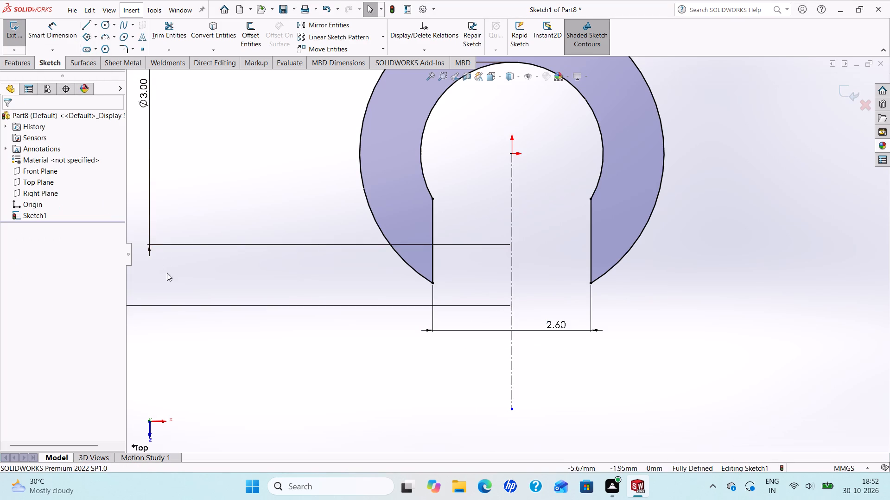
Extrude the C-shaped ring profile as a blind boss 4.45 mm deep from the sketch plane.
scroll(214, 291, "up", 1)
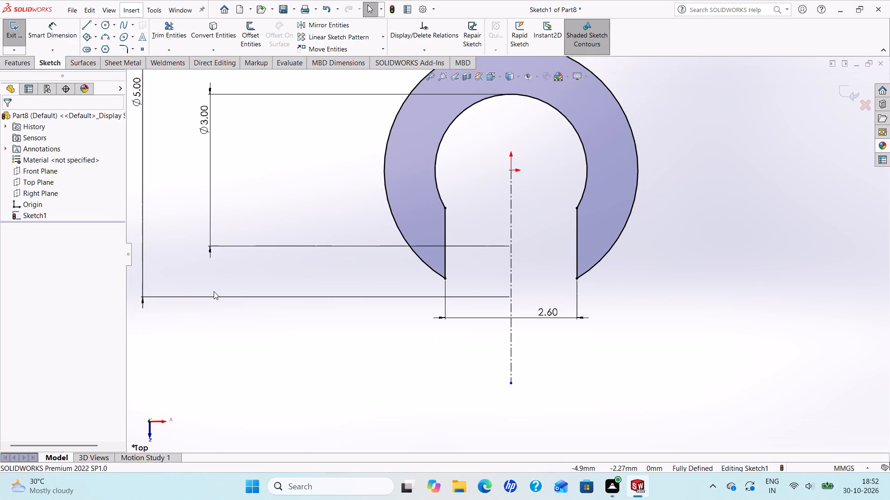
left_click(25, 65)
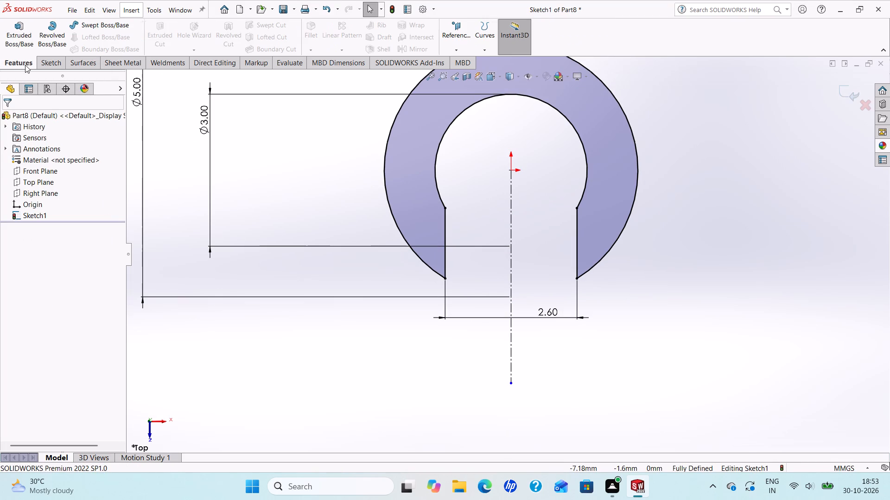
left_click(23, 39)
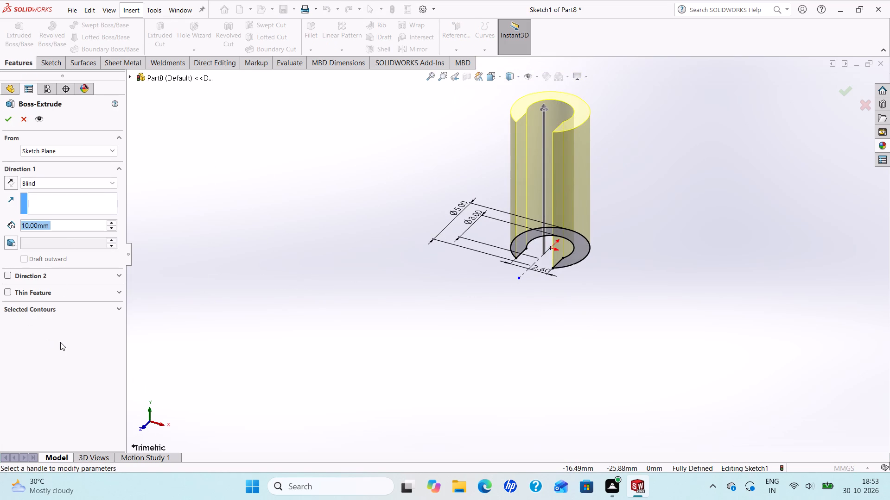
key("4")
type(".5")
key("Return")
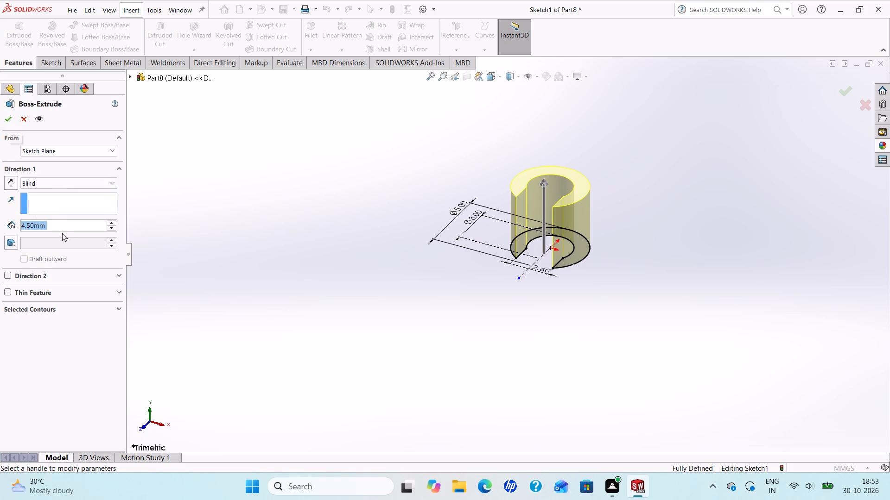
key("Left")
key("Right")
key("Right")
key("Right")
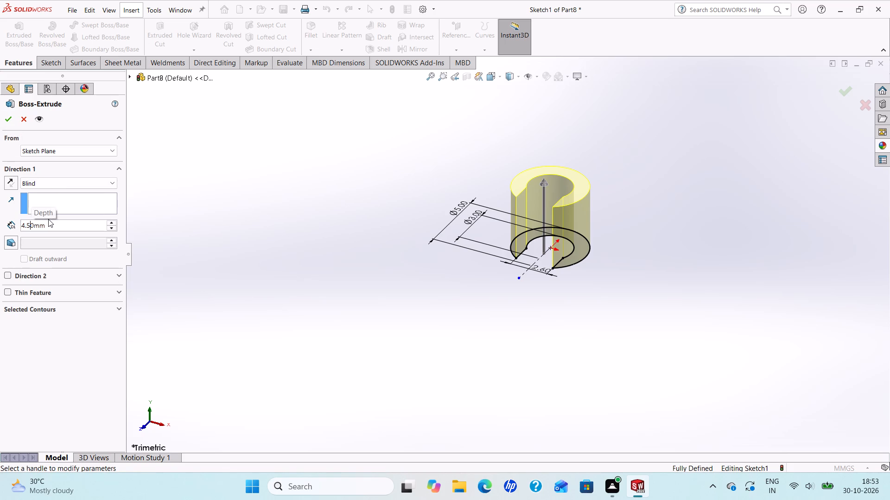
key("Right")
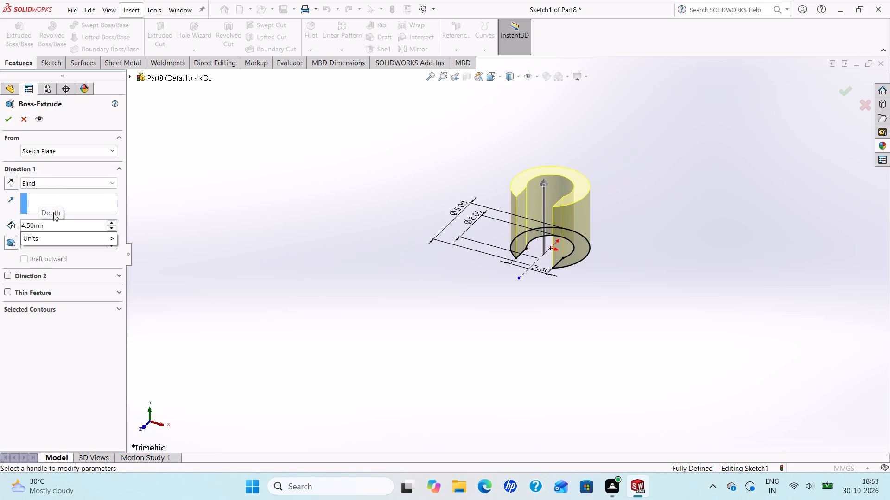
key("BackSpace")
key("BackSpace")
type("45")
key("Return")
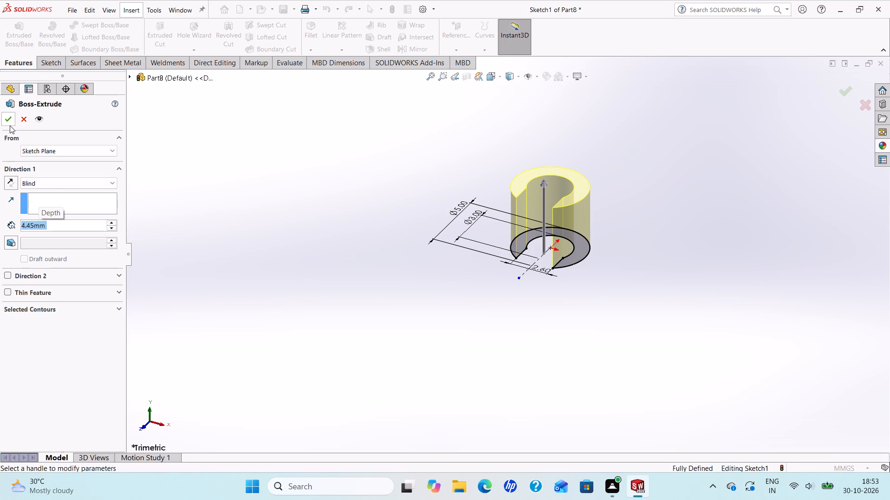
left_click(9, 123)
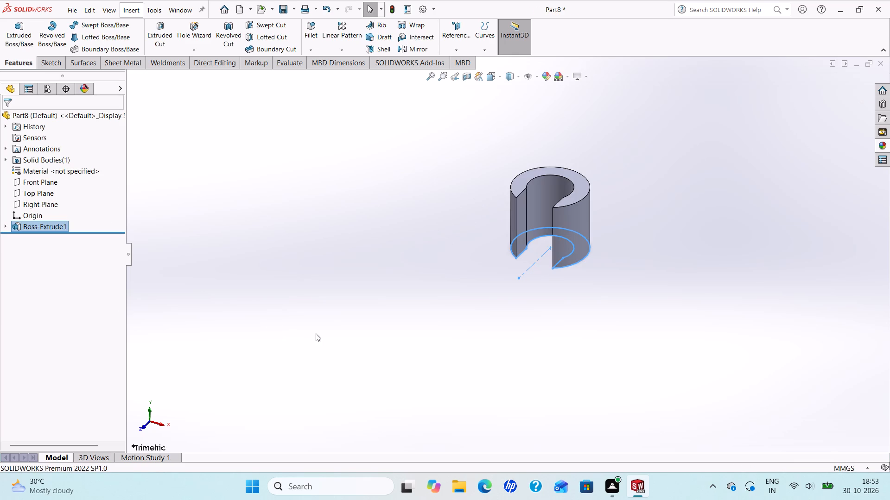
Start a new sketch on the Right Plane.
left_click(51, 206)
left_click(61, 194)
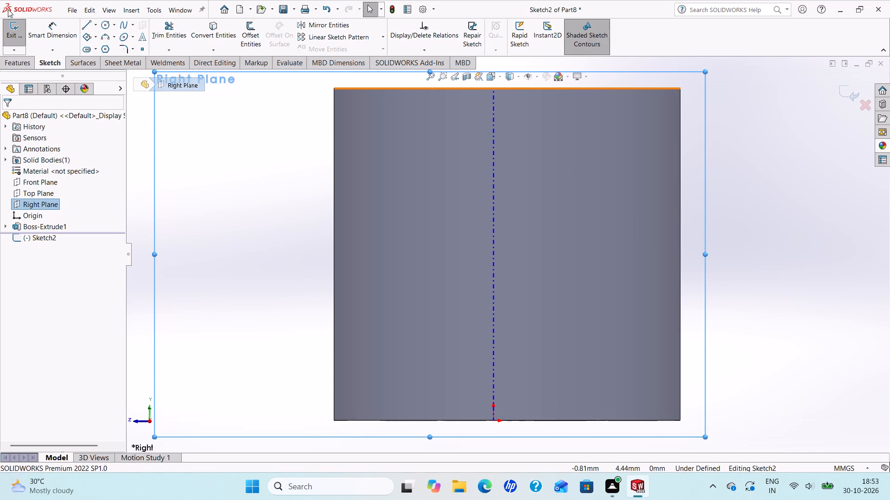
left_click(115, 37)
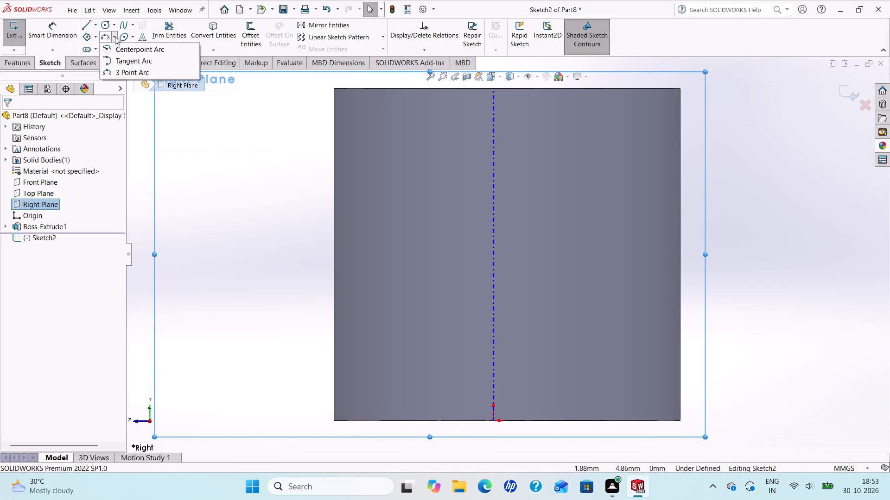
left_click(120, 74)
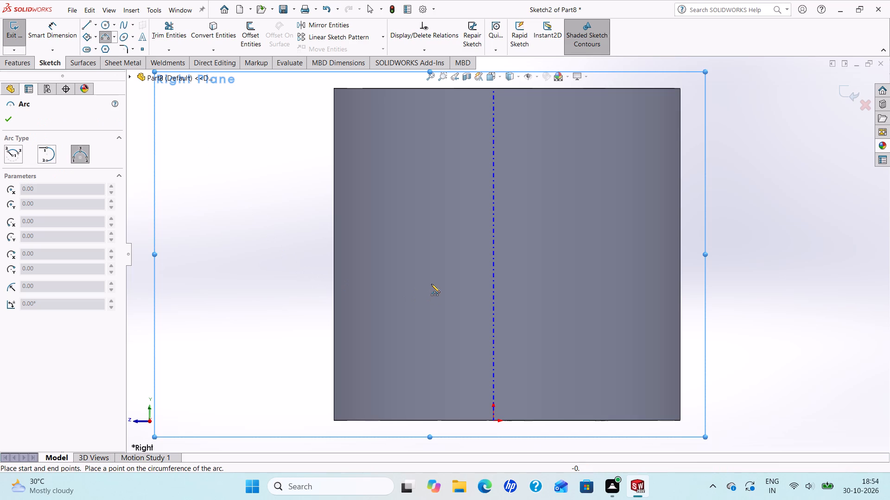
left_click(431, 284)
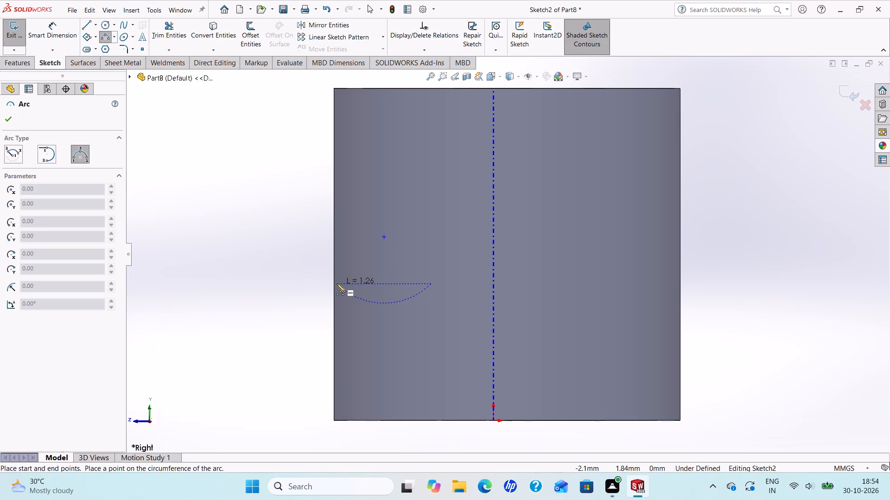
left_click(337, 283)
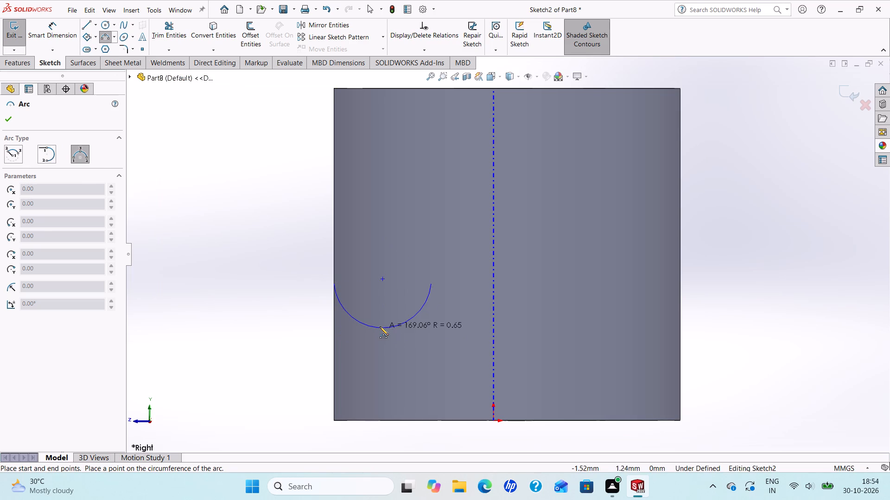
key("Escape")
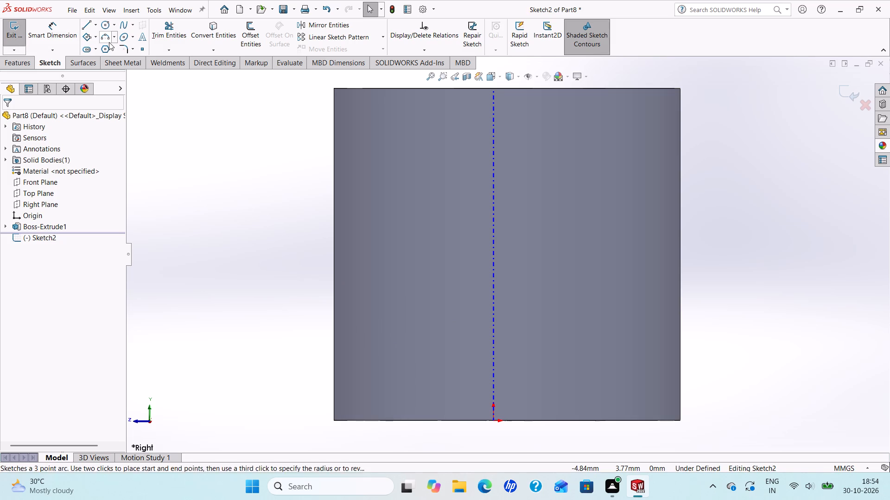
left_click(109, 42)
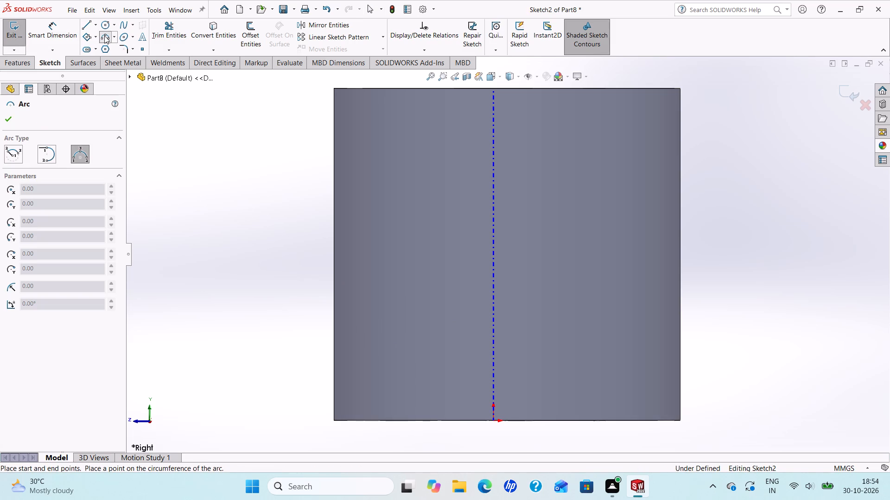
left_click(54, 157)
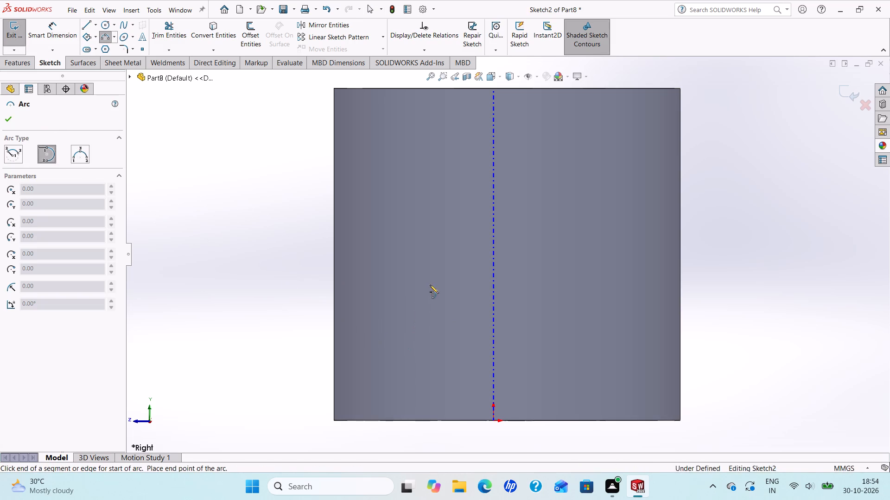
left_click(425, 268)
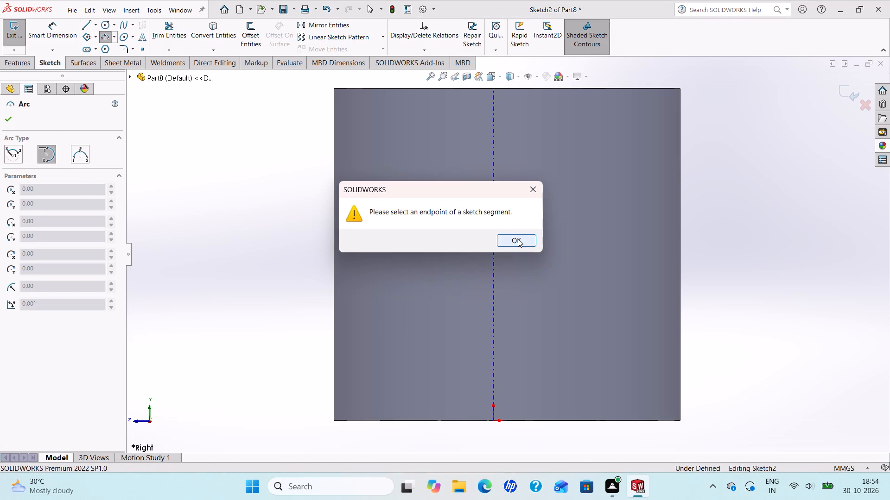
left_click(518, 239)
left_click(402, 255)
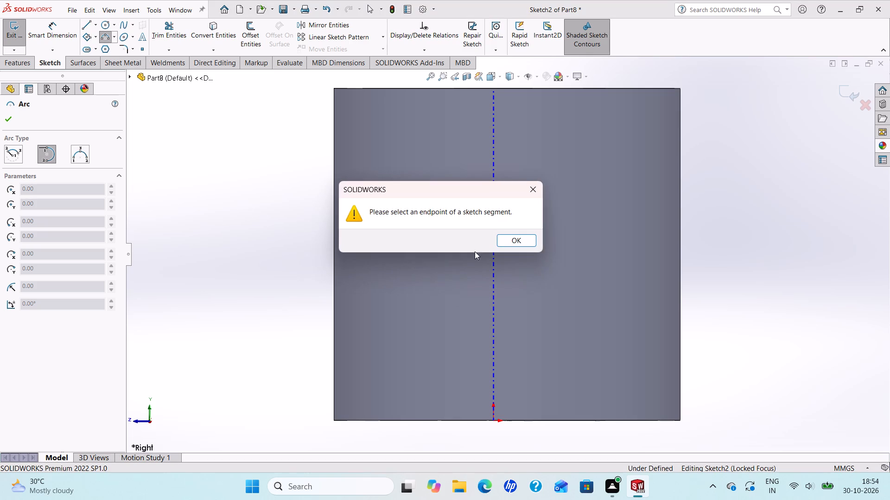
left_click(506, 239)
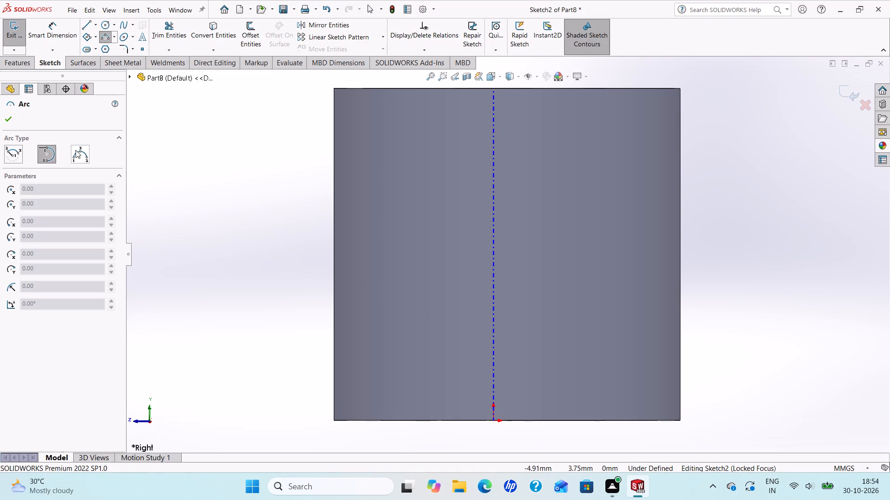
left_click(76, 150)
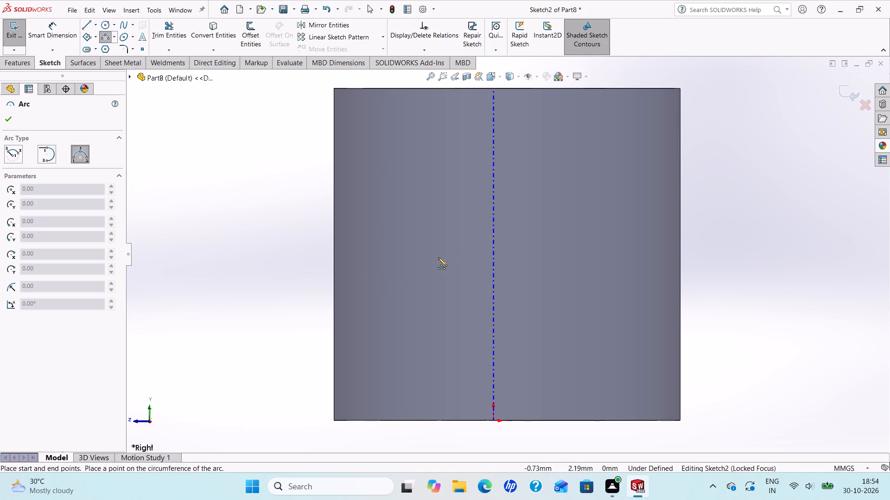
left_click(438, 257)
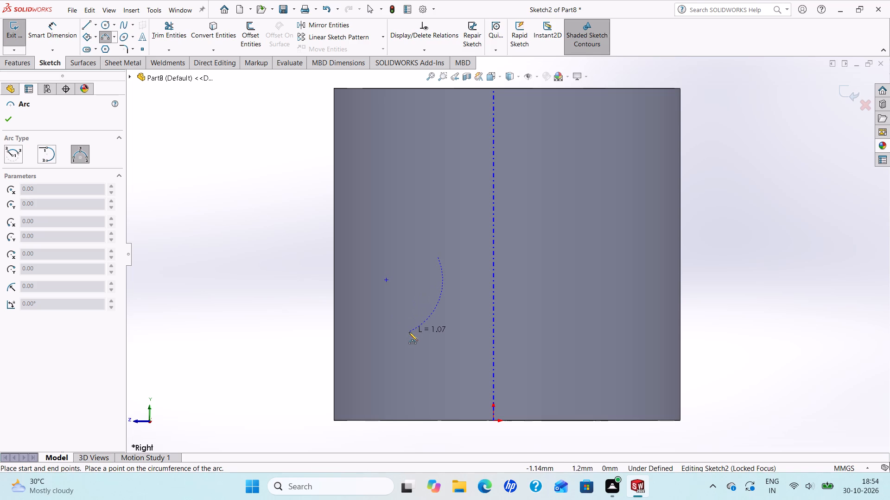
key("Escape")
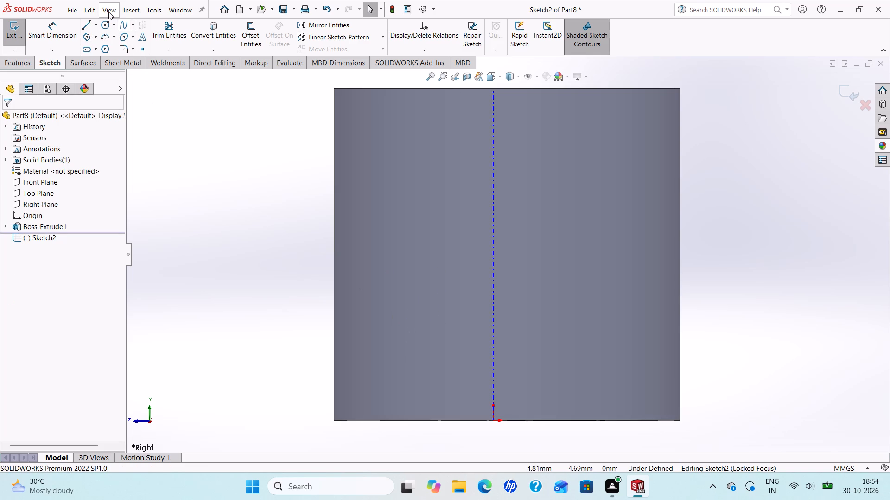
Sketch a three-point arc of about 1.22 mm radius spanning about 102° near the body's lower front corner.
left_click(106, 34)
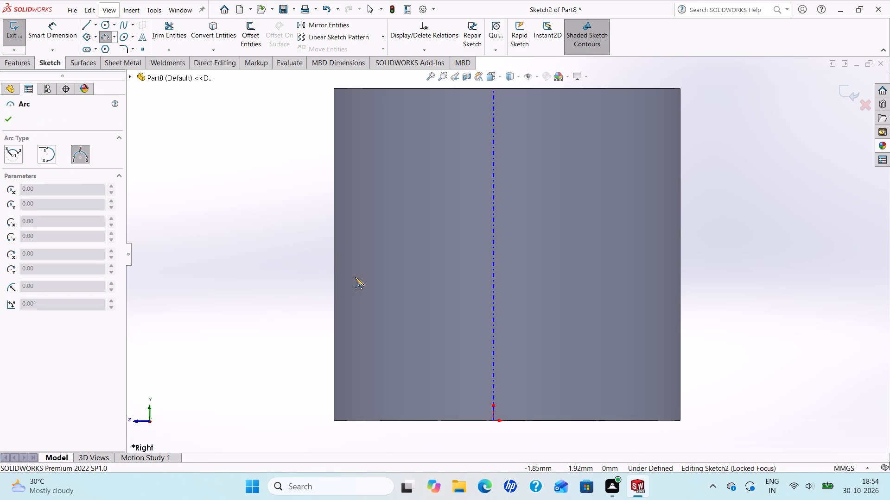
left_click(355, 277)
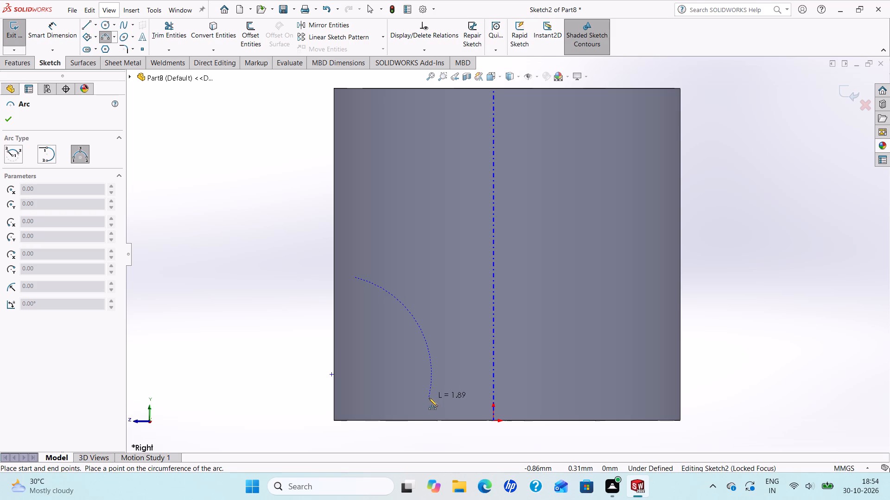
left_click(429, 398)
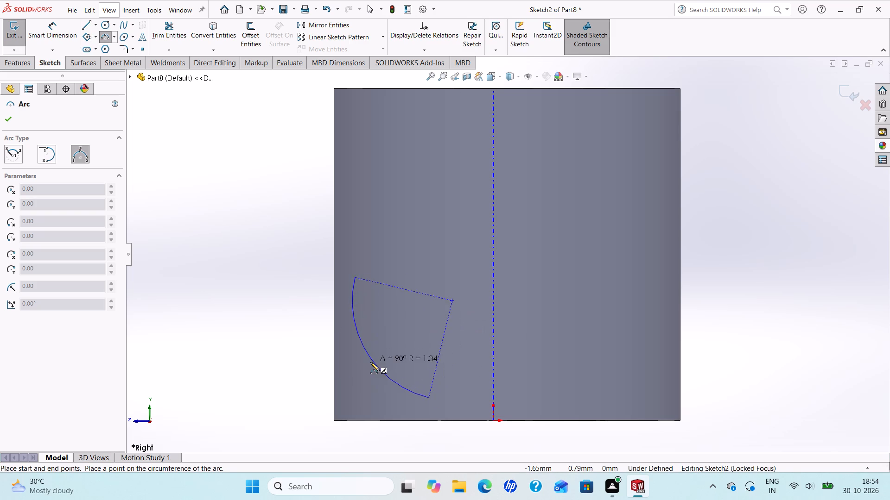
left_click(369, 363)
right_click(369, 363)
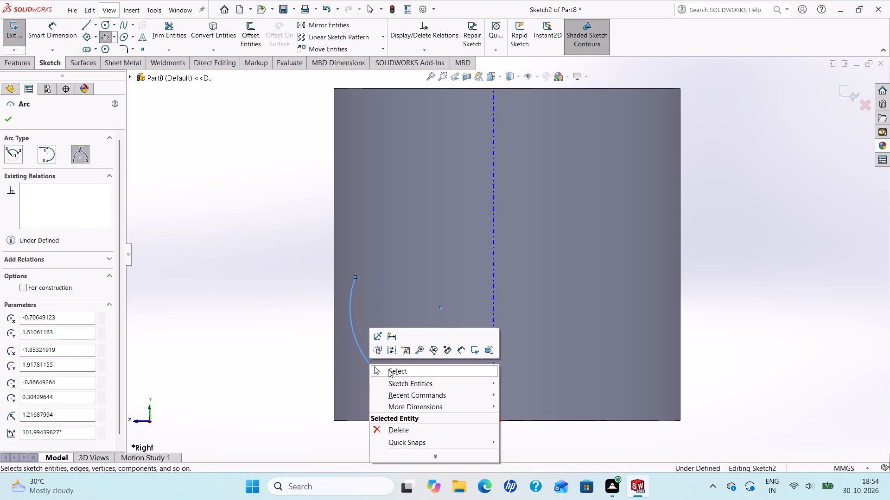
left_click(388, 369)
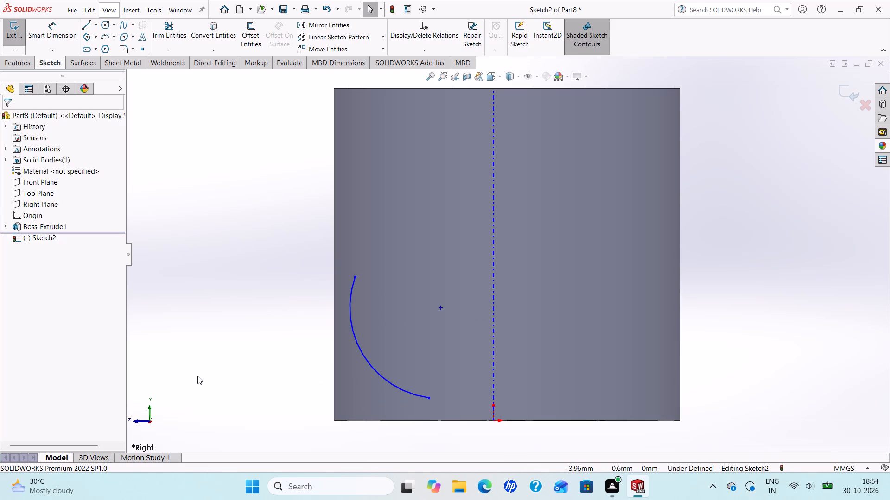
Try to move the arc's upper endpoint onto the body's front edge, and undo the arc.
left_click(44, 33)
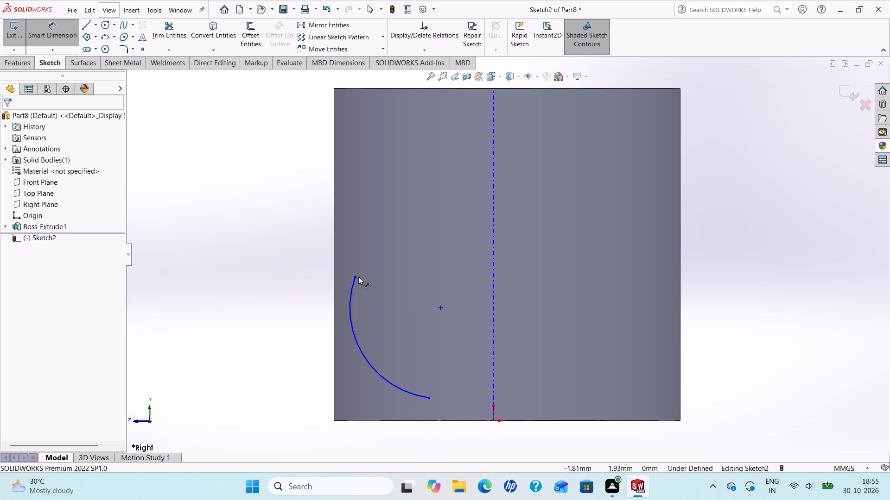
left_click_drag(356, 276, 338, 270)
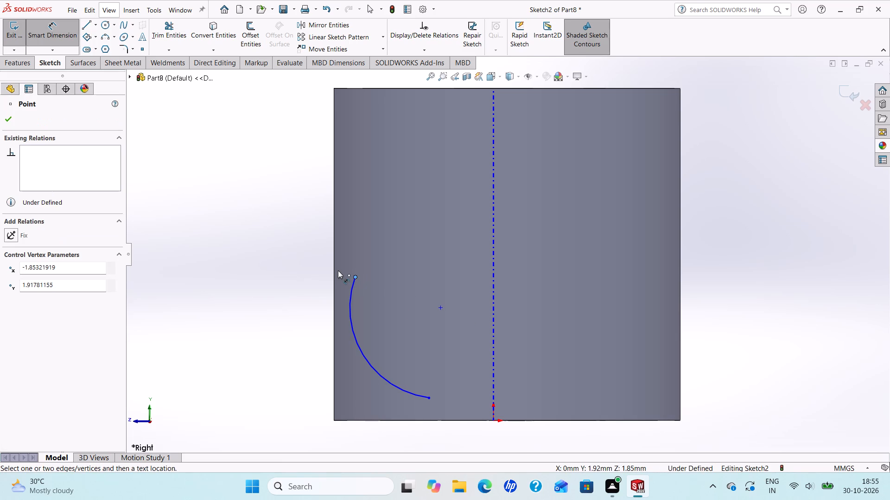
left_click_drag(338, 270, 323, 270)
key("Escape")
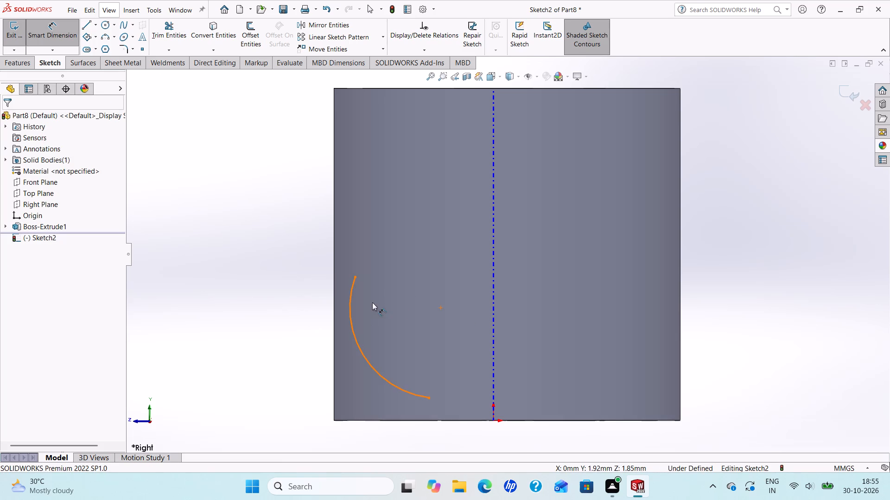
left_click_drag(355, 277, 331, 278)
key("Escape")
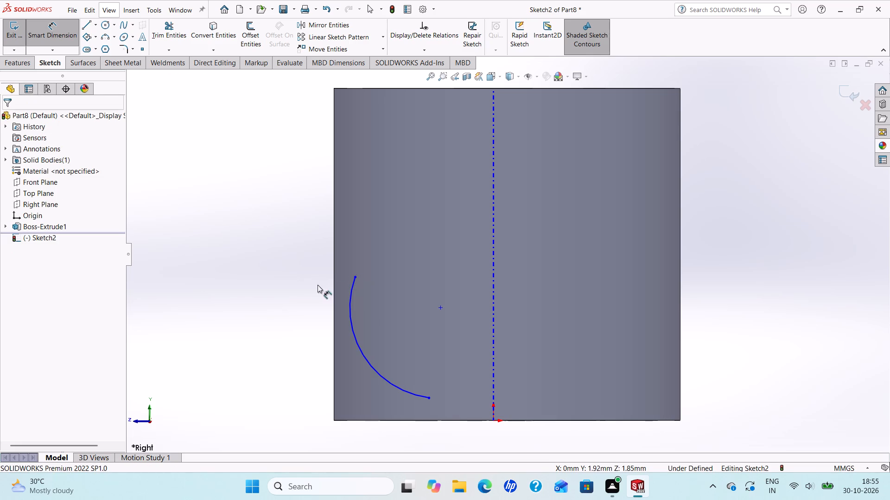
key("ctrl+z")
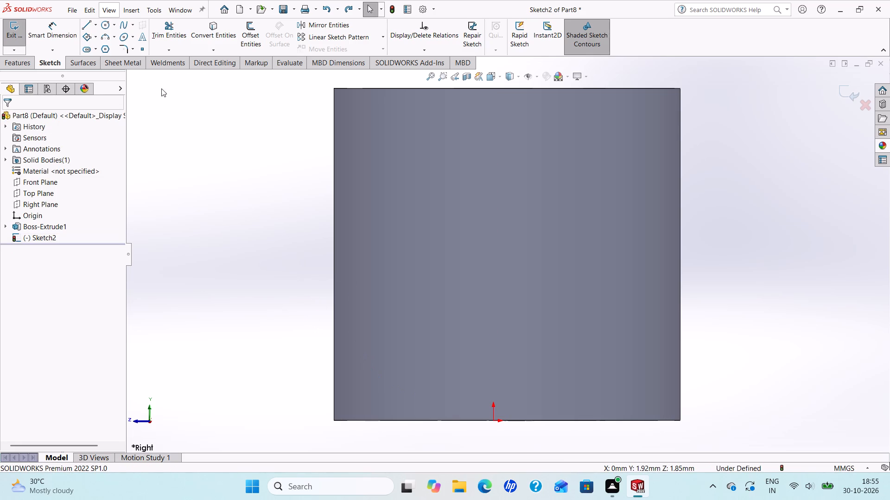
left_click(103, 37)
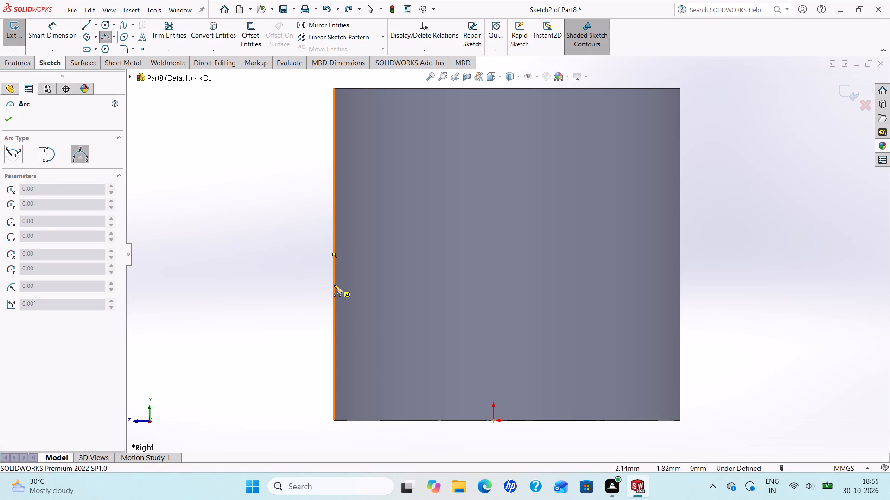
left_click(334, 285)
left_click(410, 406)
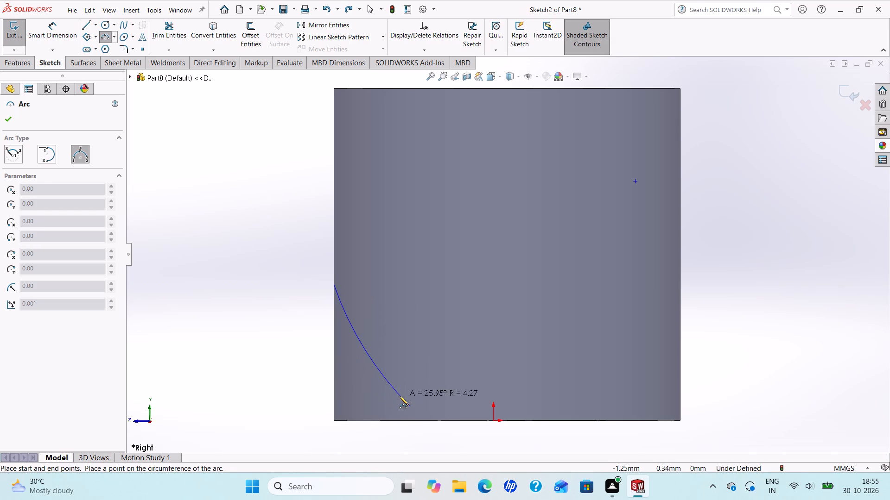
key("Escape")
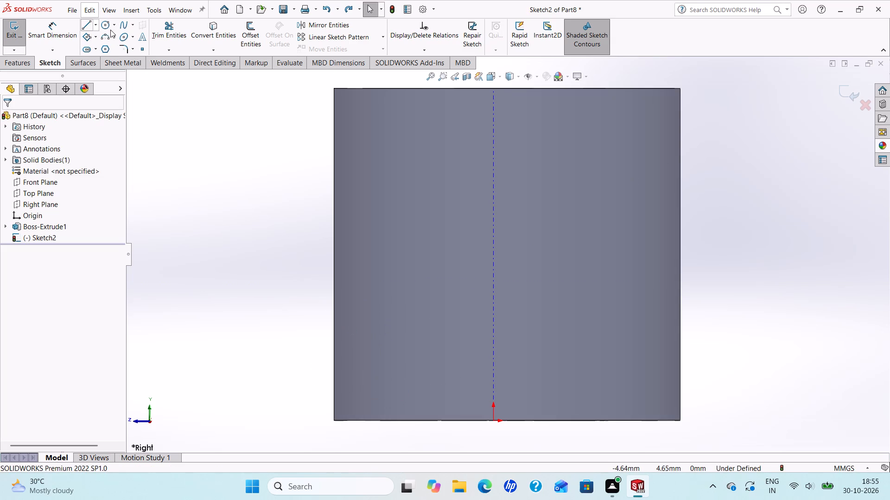
Sketch a three-point arc of about 1.34 mm radius spanning 90°, starting on the body's front edge and bulging toward the lower front corner.
left_click(101, 34)
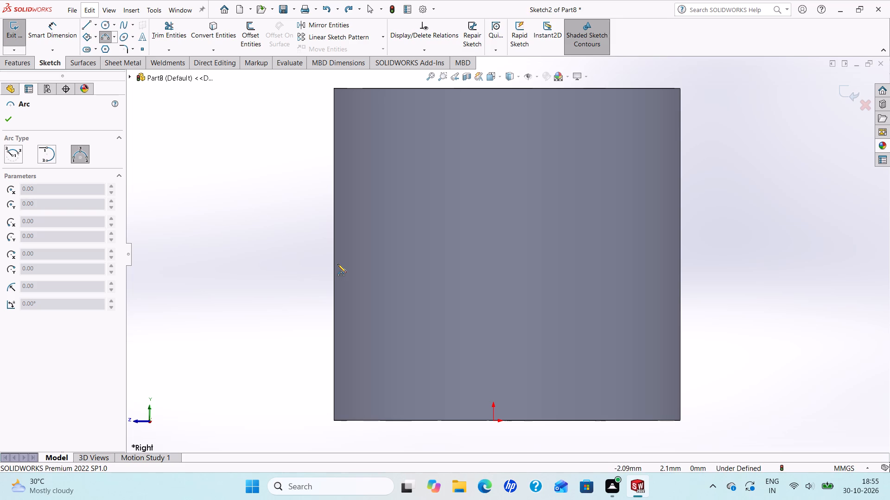
left_click(333, 285)
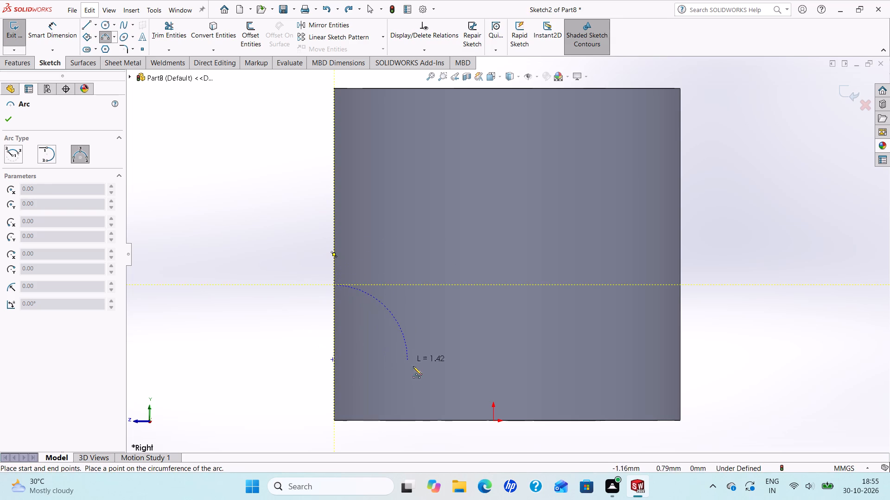
left_click(454, 359)
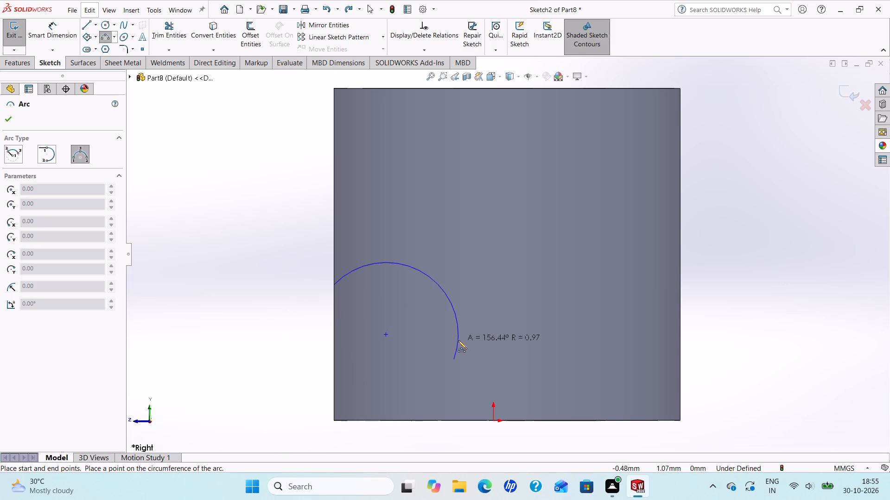
left_click(443, 359)
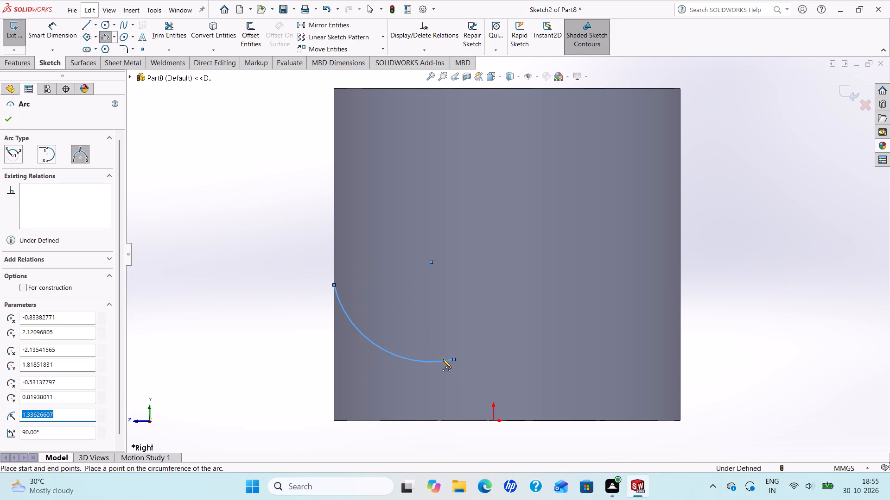
right_click(443, 359)
left_click(462, 365)
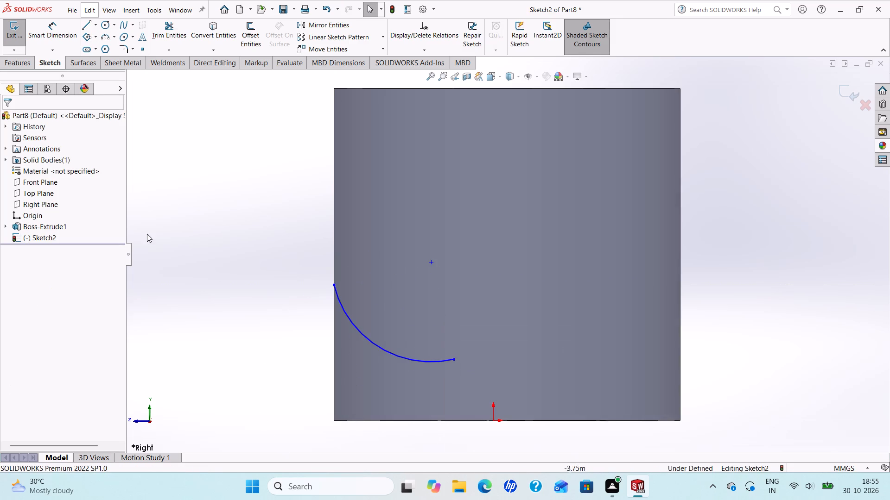
Dimension the arc's front-edge endpoint 1.65 mm below the body's top edge.
left_click(70, 33)
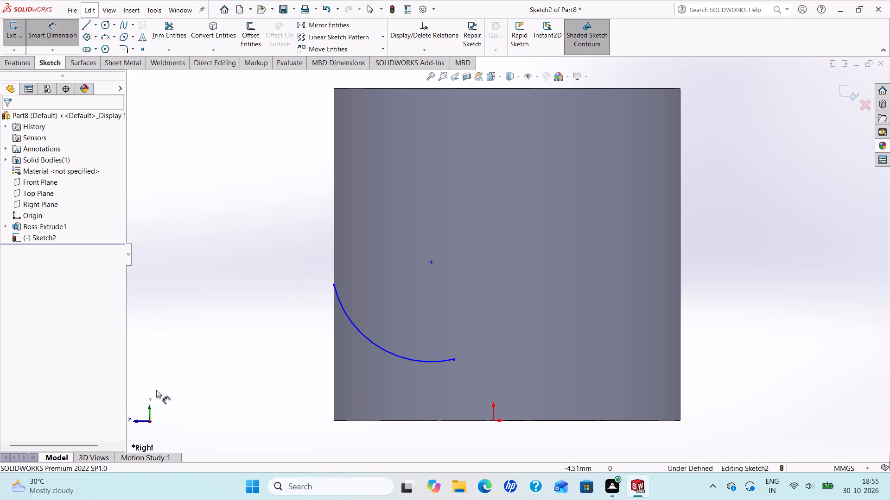
left_click(334, 283)
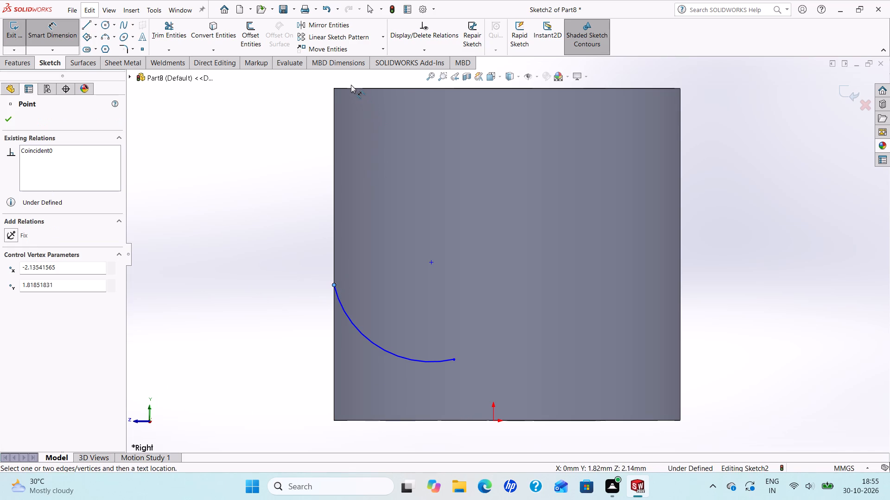
left_click(351, 88)
left_click(258, 116)
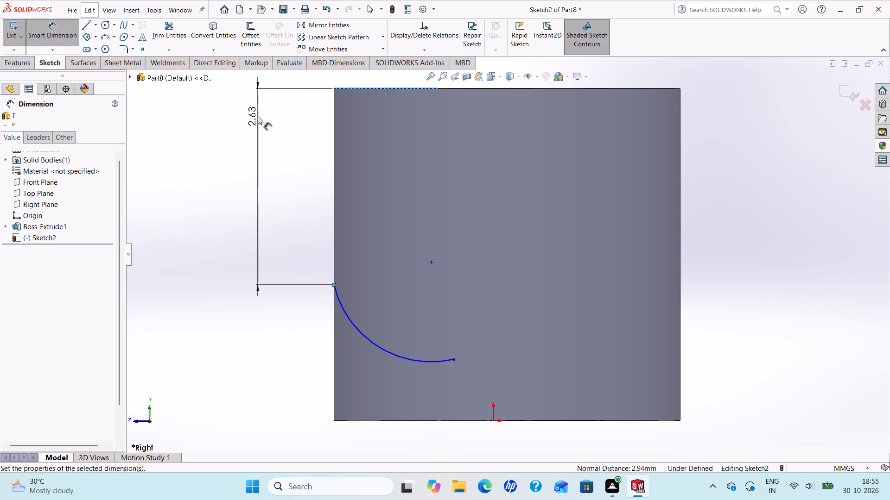
type("1.65")
key("Return")
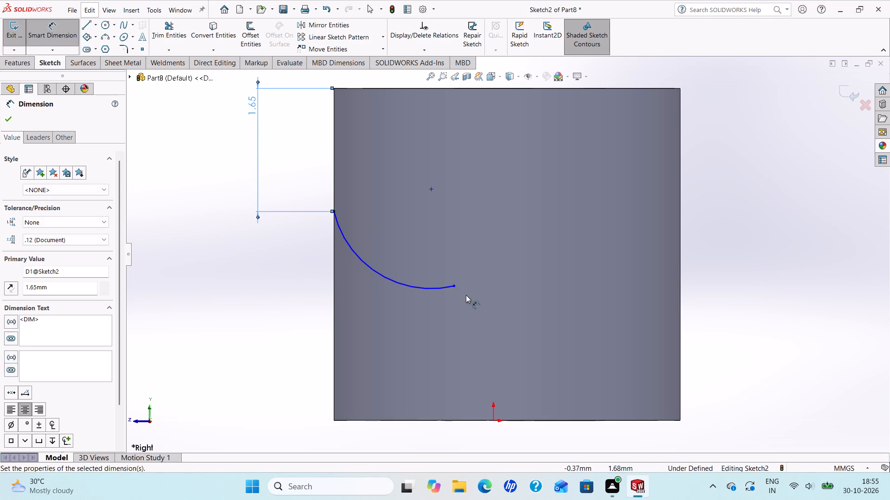
Dimension the horizontal distance from the arc's free endpoint to the body's lower back corner as 1.84 mm.
left_click(455, 287)
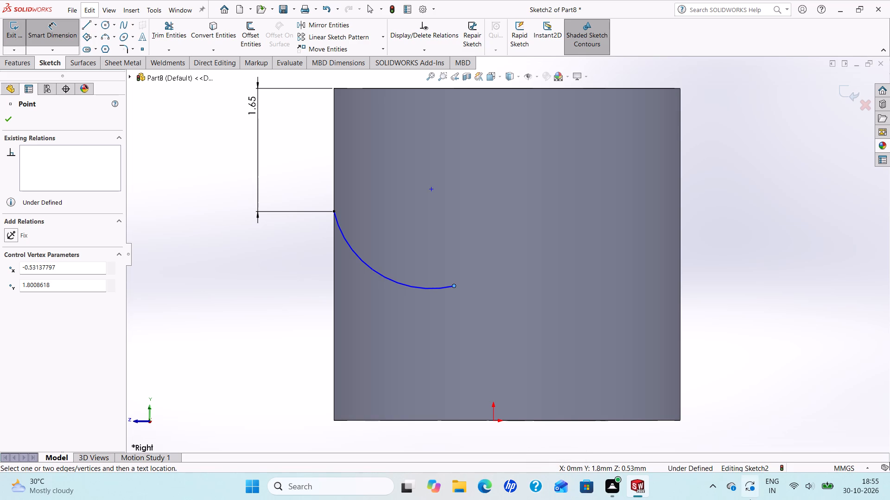
left_click(680, 420)
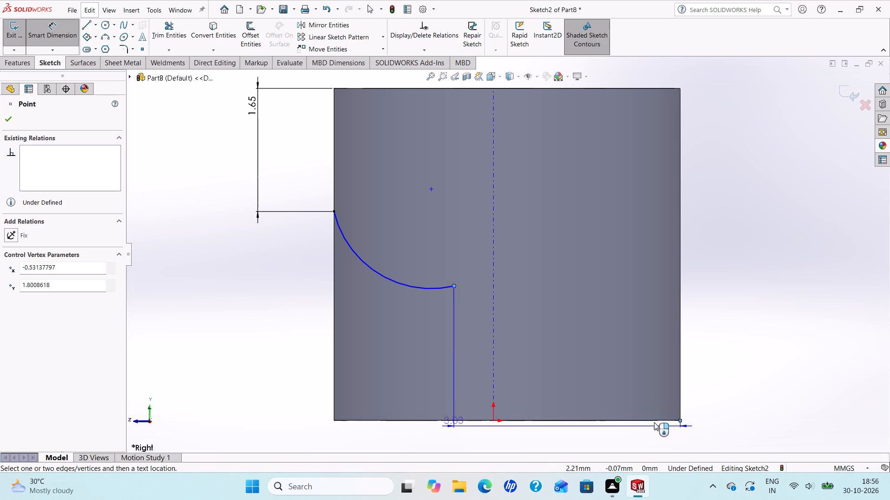
scroll(651, 421, "up", 3)
left_click(563, 394)
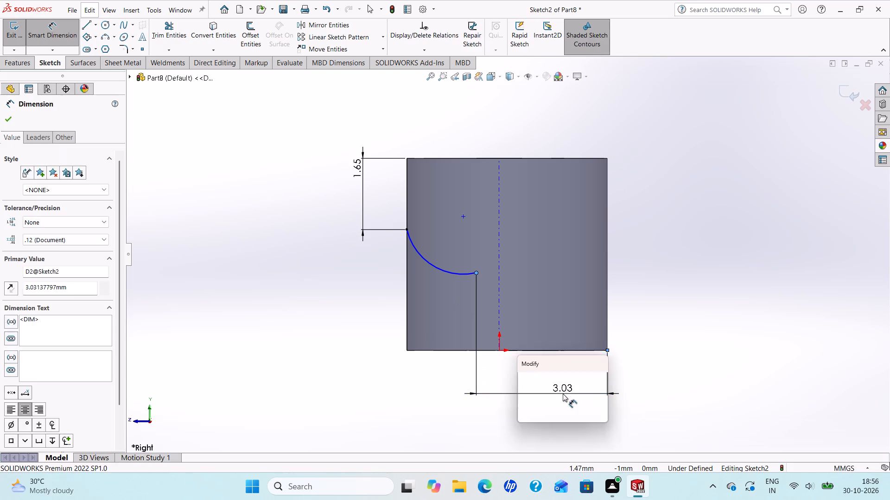
type("1.")
type("84")
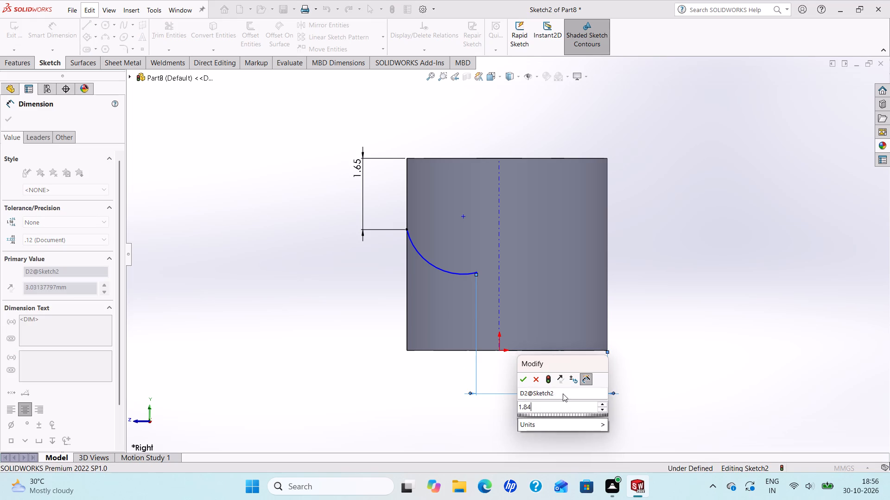
key("Return")
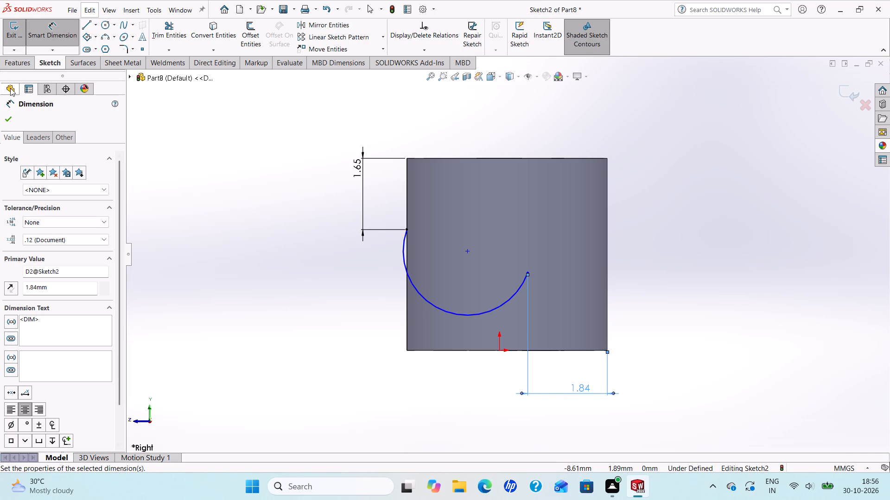
left_click(3, 117)
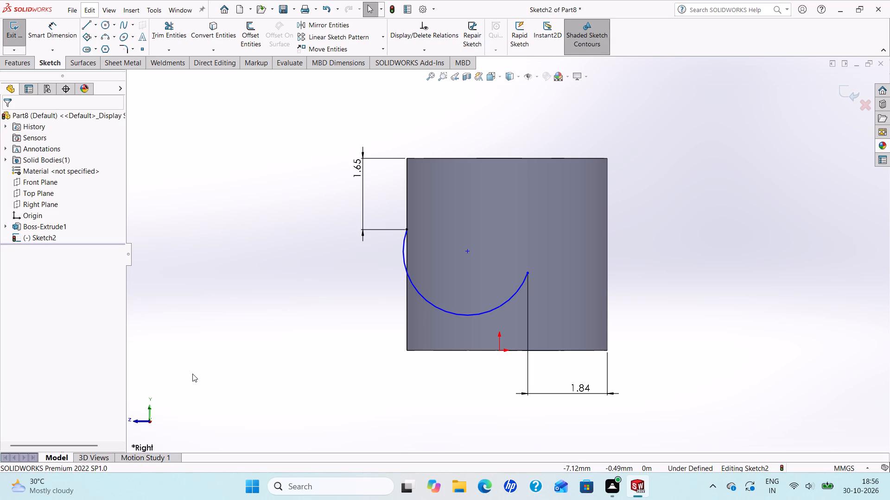
Make the arc tangent to the body's bottom edge.
left_click(473, 316, "ctrl")
left_click(477, 350, "ctrl")
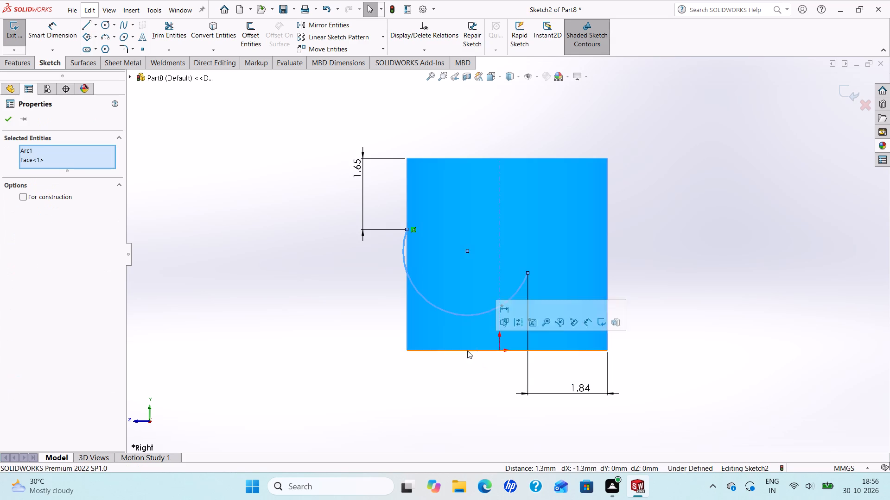
key("Escape")
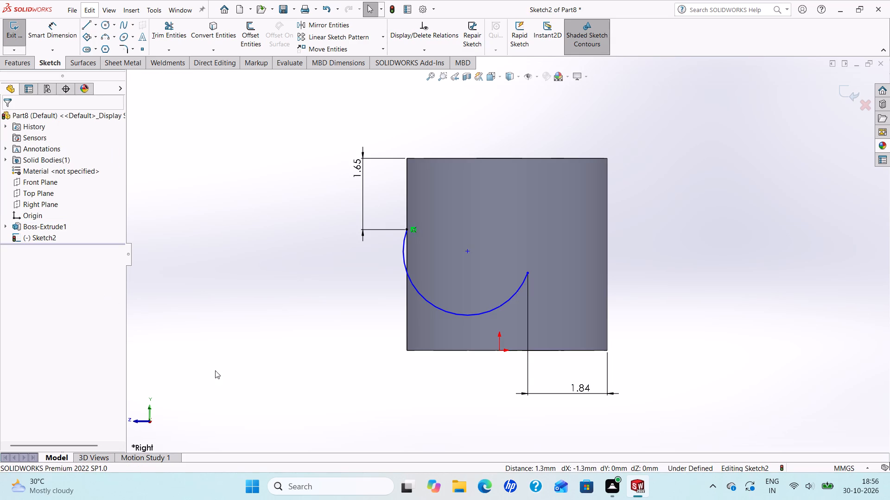
left_click(463, 351, "ctrl")
left_click(466, 314, "ctrl")
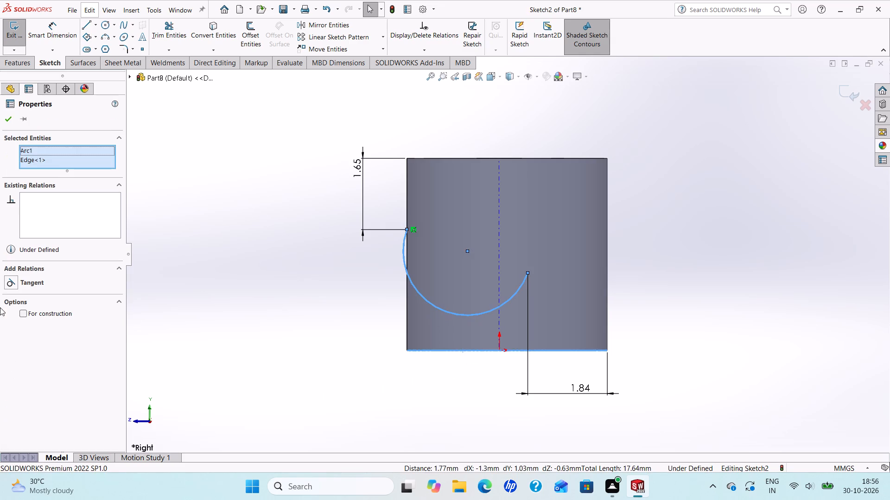
left_click(9, 286)
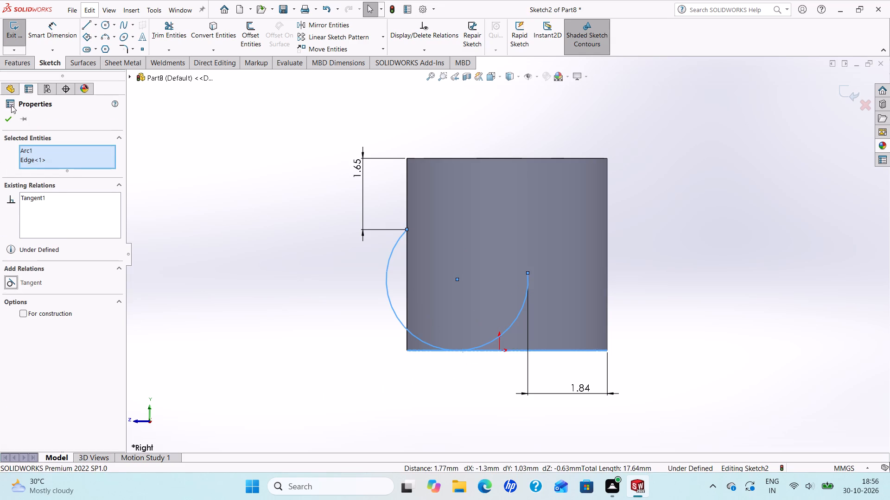
left_click(11, 117)
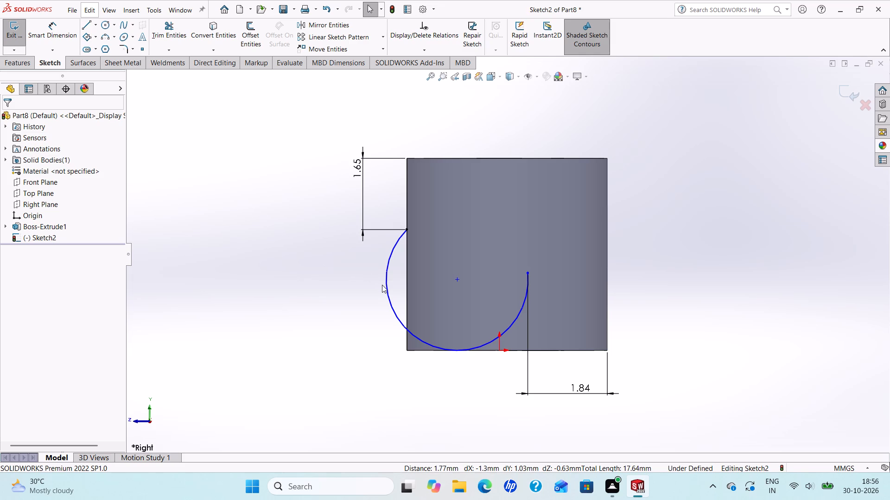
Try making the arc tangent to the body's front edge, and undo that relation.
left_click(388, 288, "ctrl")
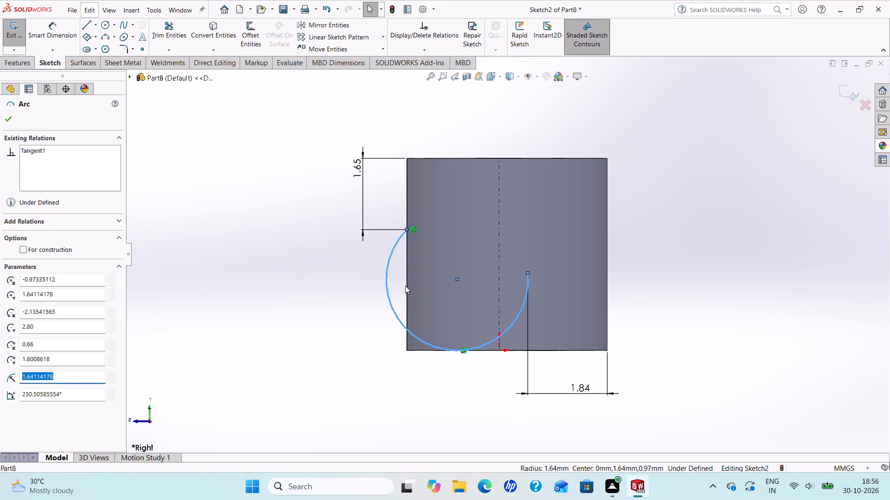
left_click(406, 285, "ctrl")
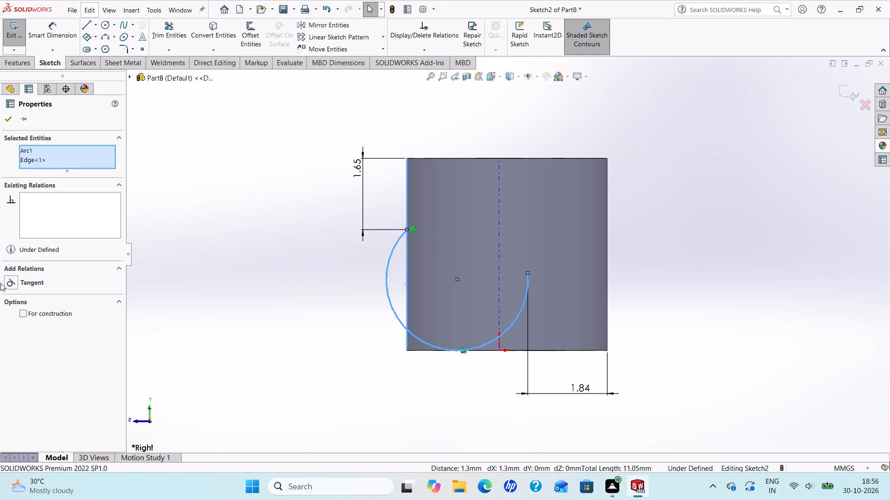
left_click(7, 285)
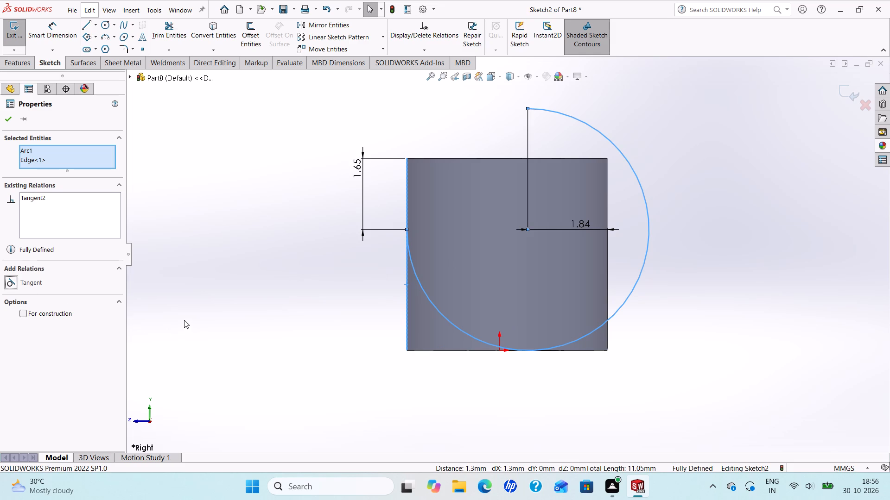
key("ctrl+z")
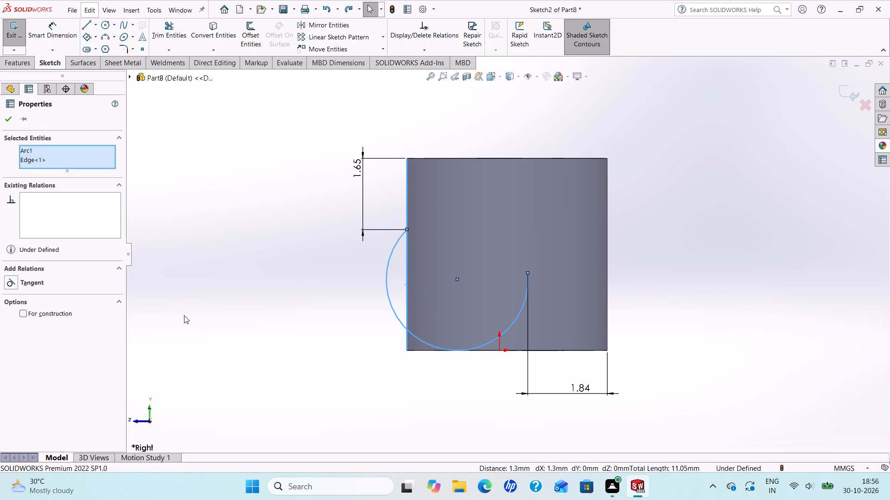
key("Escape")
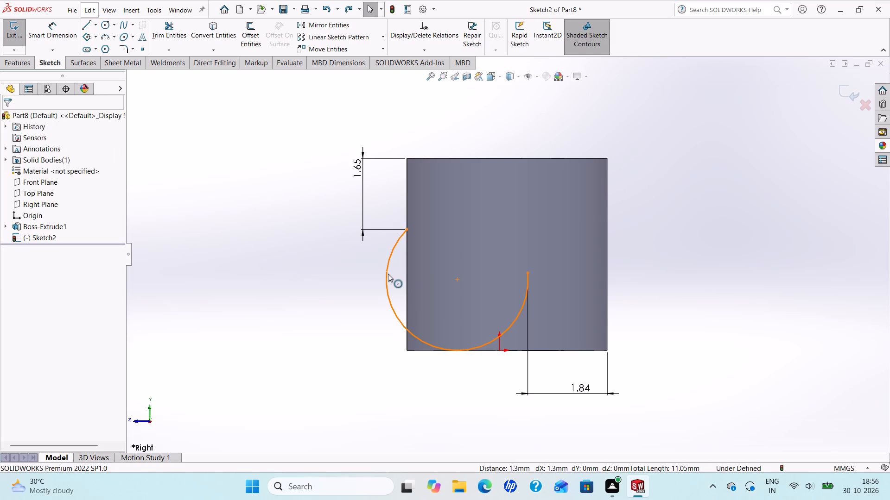
Reshape the arc freehand by moving the curve and its centre point, bringing its free endpoint down toward the bottom edge.
left_click_drag(388, 273, 418, 273)
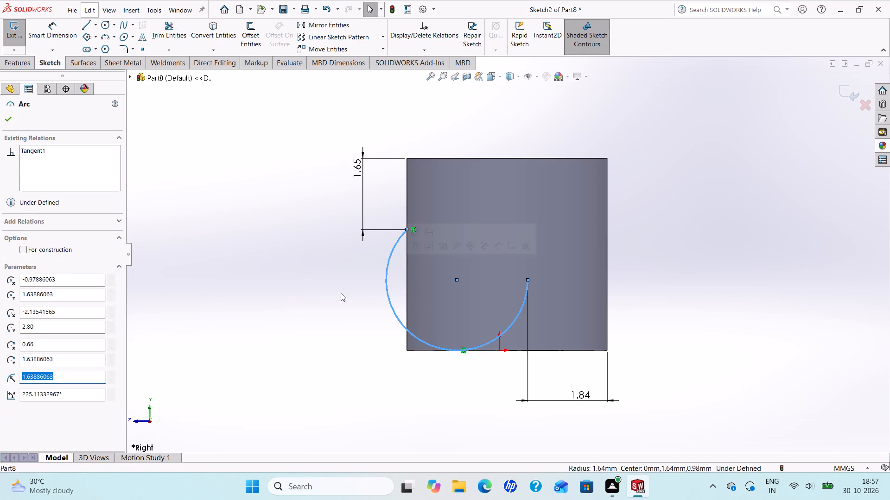
key("Escape")
key("Escape")
left_click_drag(458, 281, 496, 301)
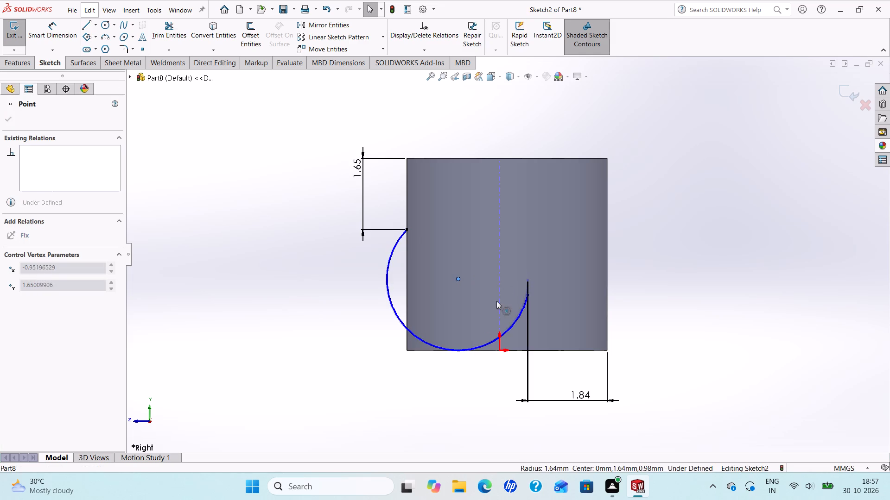
left_click_drag(496, 301, 420, 348)
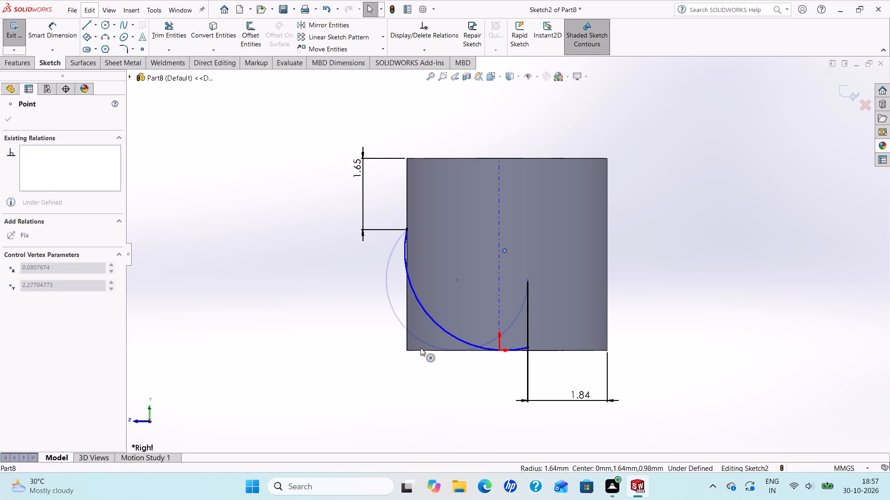
left_click_drag(420, 348, 383, 347)
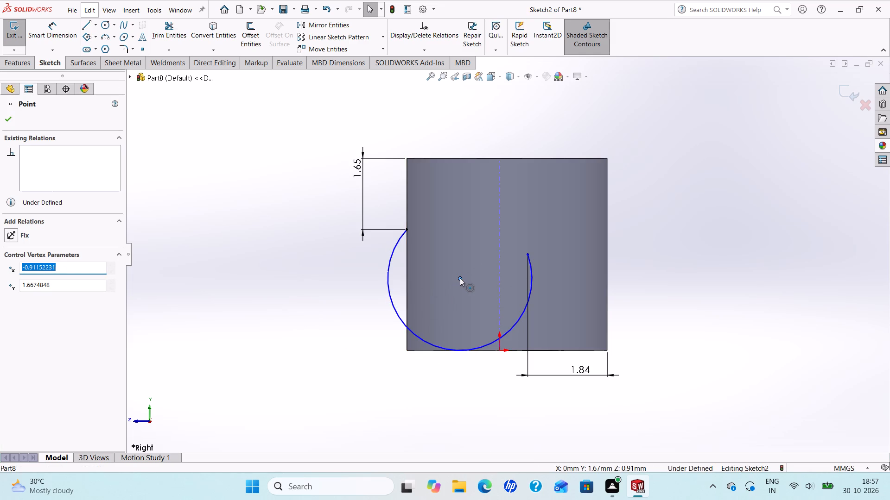
left_click_drag(460, 278, 462, 348)
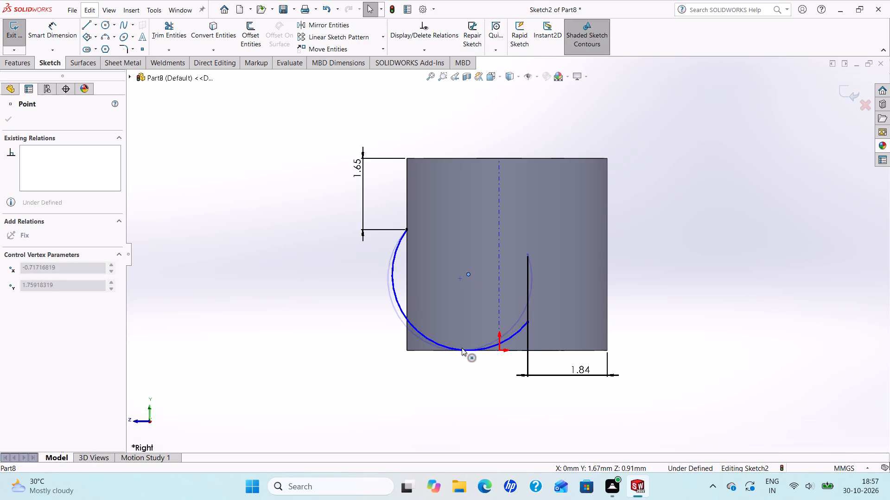
left_click_drag(462, 348, 347, 342)
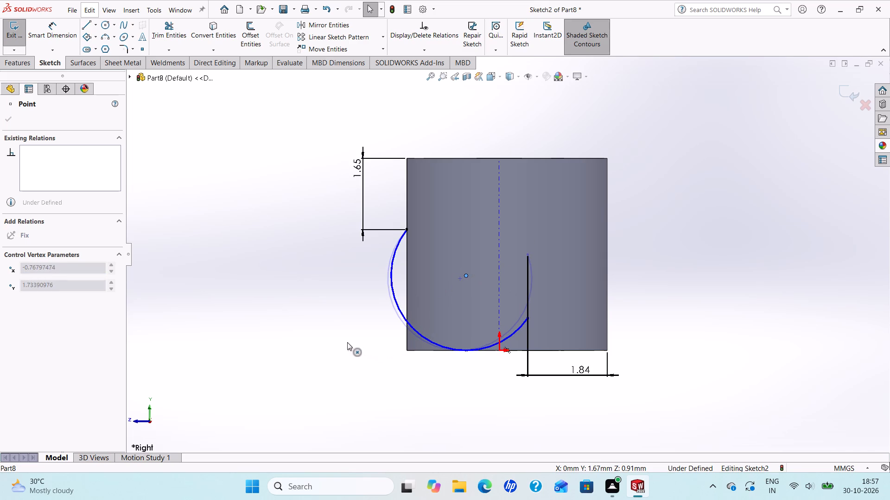
left_click_drag(347, 342, 342, 338)
left_click(341, 338)
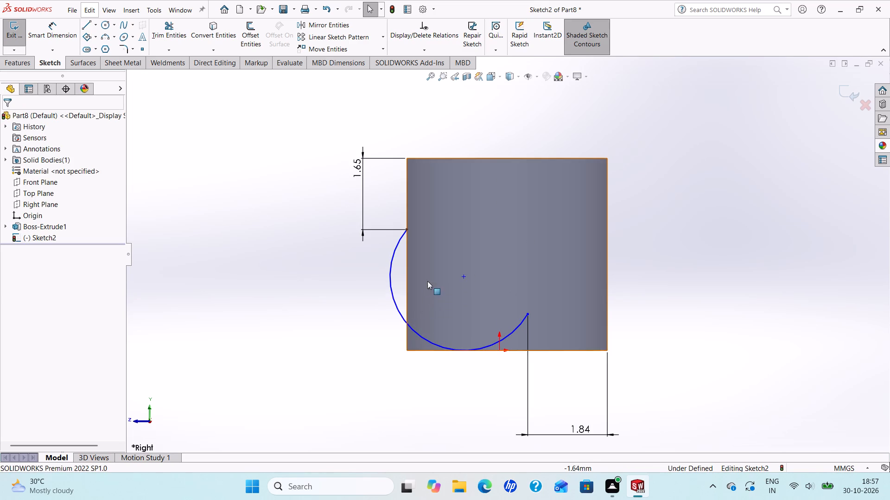
Make the arc tangent to the body's front edge.
left_click(407, 269, "ctrl")
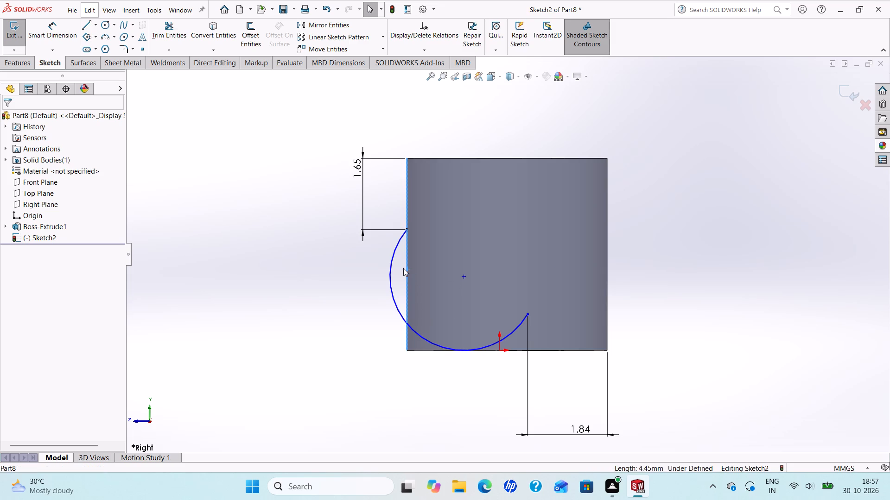
left_click(394, 265, "ctrl")
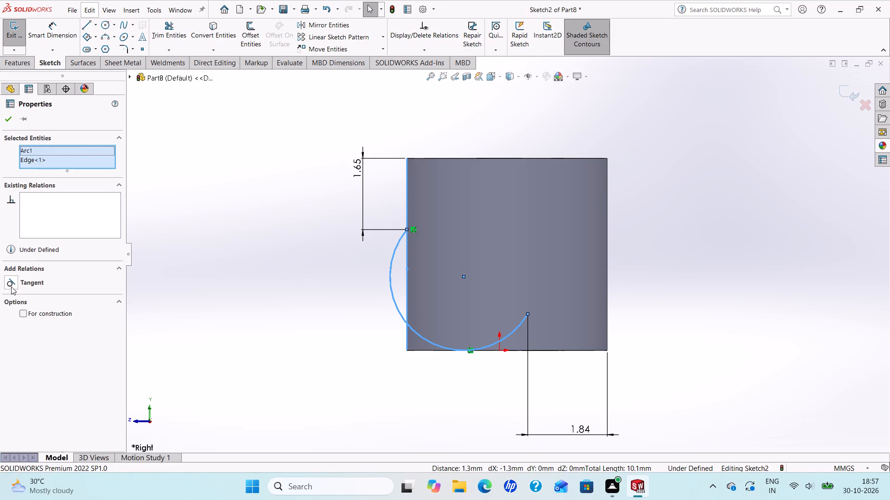
left_click(7, 286)
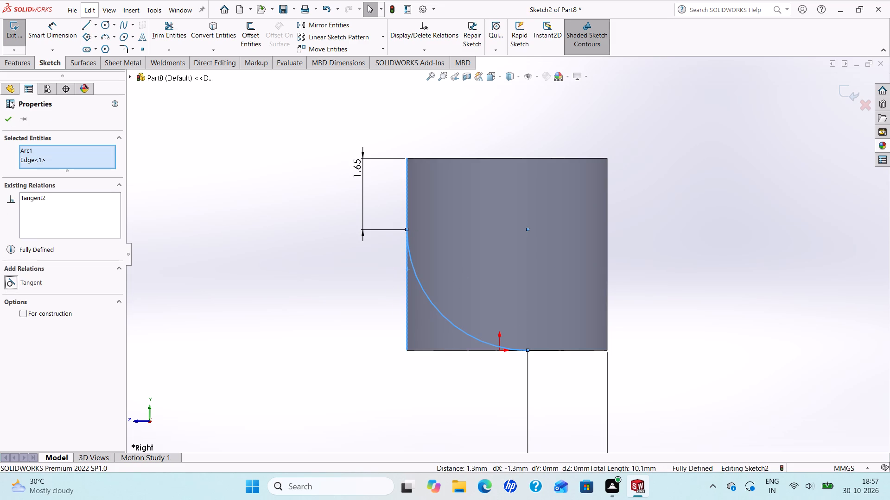
left_click(5, 114)
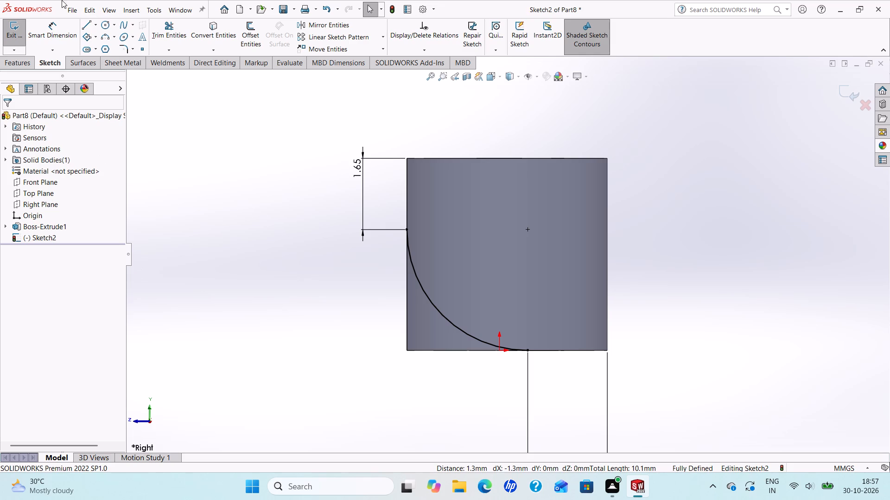
Close the corner profile with a vertical line along the front edge and a horizontal line along the bottom edge, joining the arc's two endpoints.
left_click(87, 27)
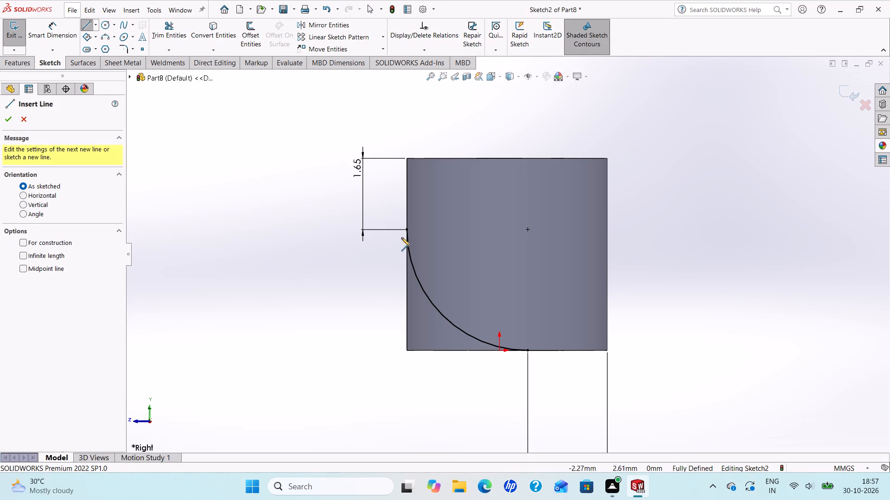
left_click(406, 232)
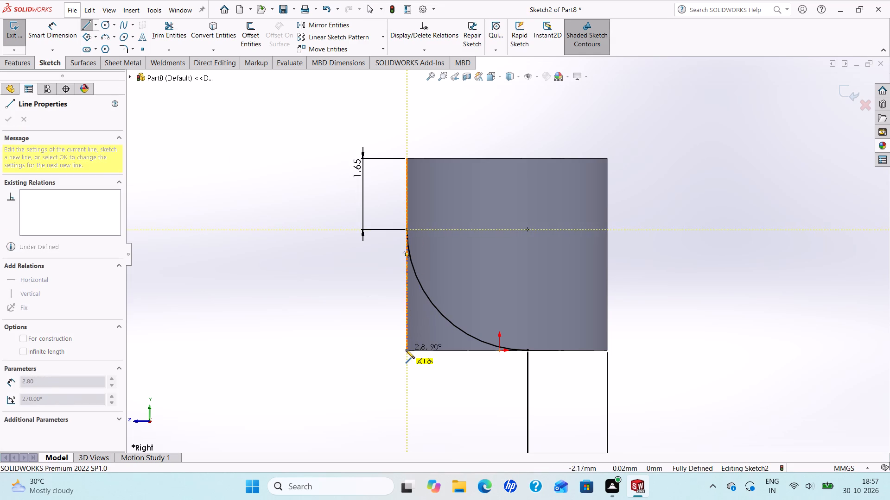
left_click(406, 350)
left_click(528, 350)
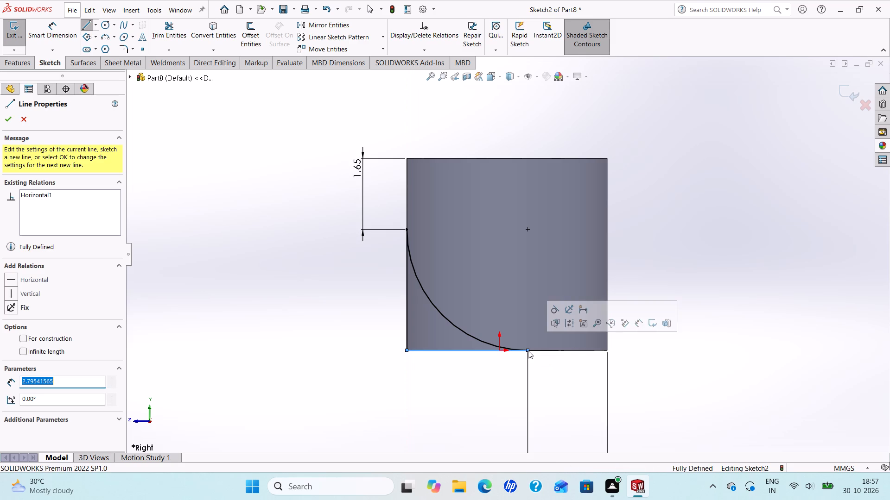
right_click(528, 350)
left_click(538, 358)
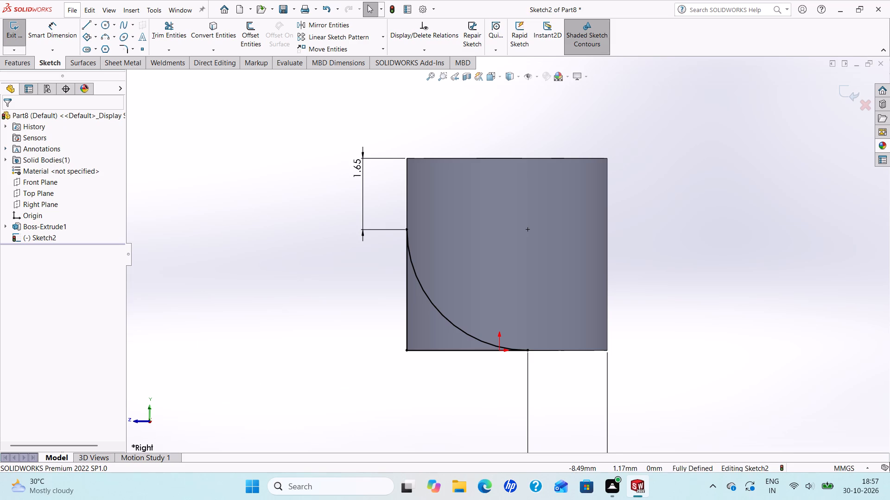
Cut-extrude the closed corner profile with the Mid Plane end condition to a depth of 7.45 mm.
left_click(23, 63)
left_click(160, 34)
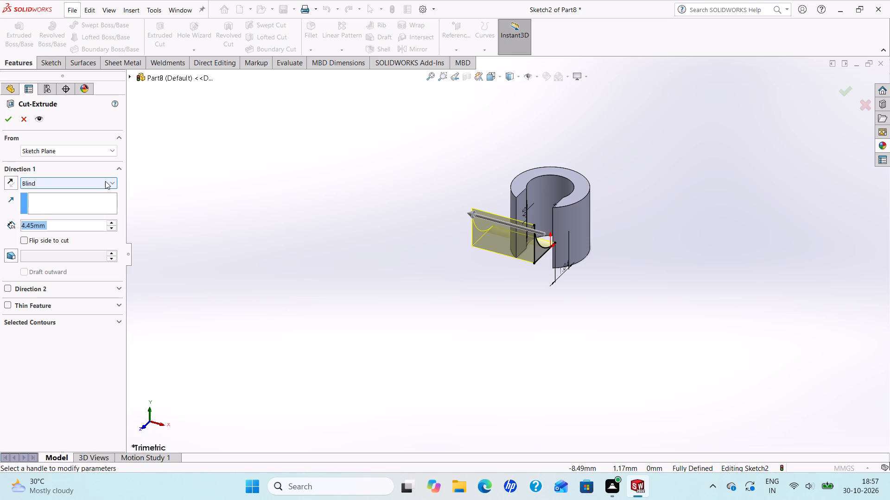
left_click(105, 181)
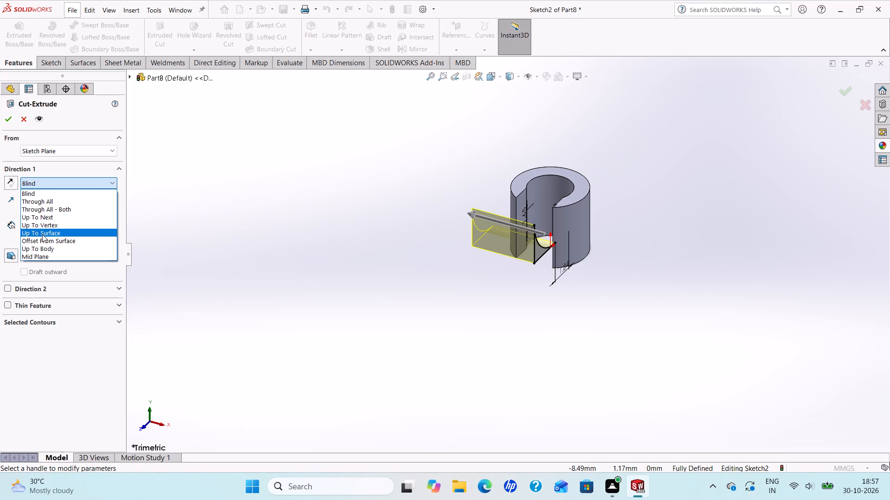
left_click(41, 253)
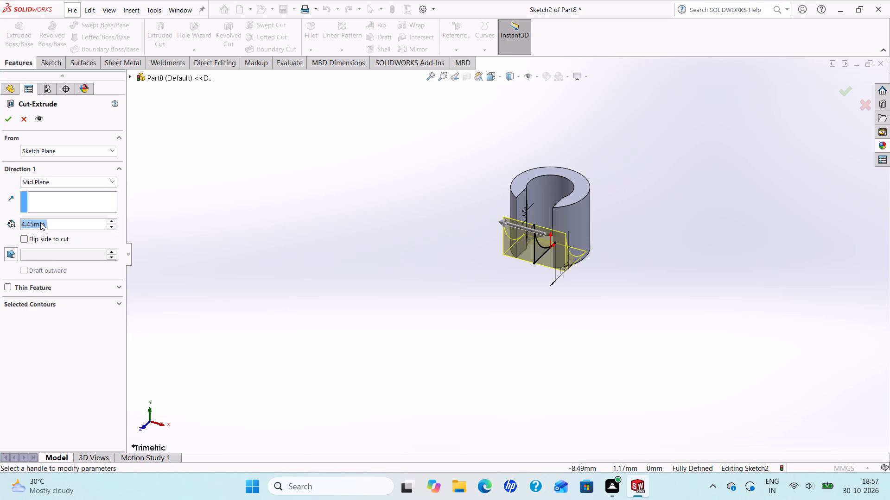
scroll(480, 250, "down", 2)
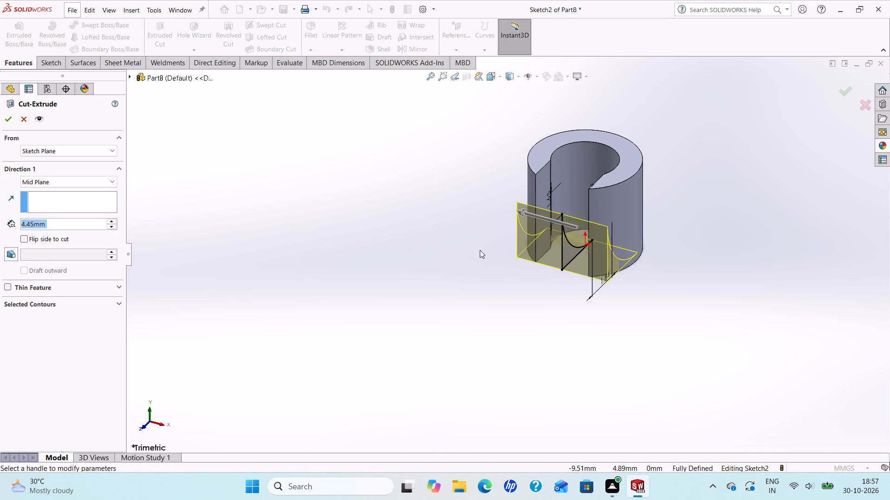
scroll(480, 250, "down", 1)
left_click_drag(533, 236, 499, 225)
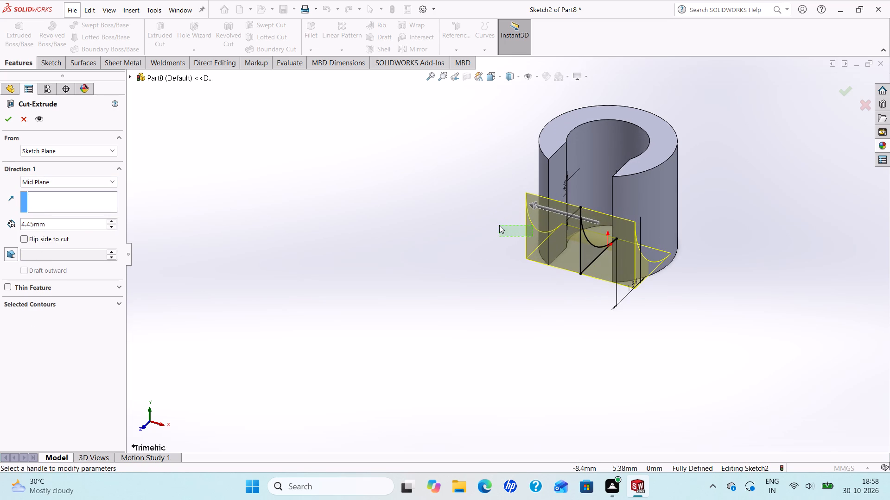
left_click_drag(538, 206, 490, 202)
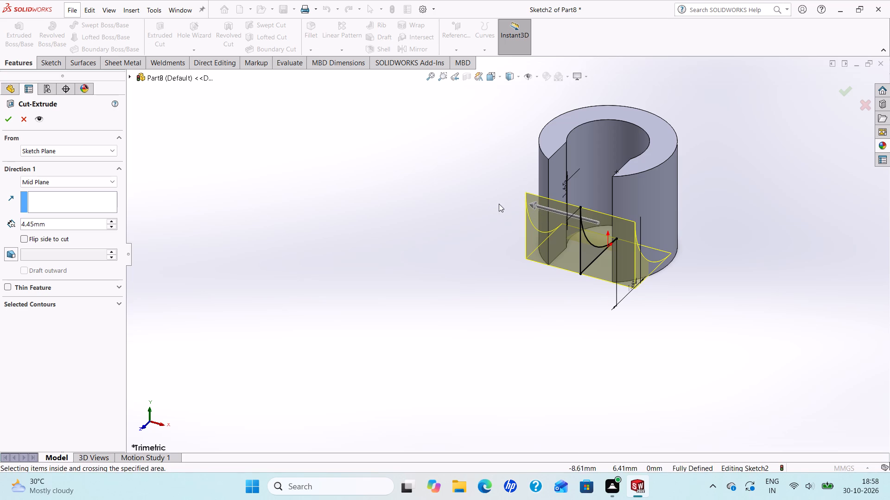
left_click_drag(532, 205, 503, 196)
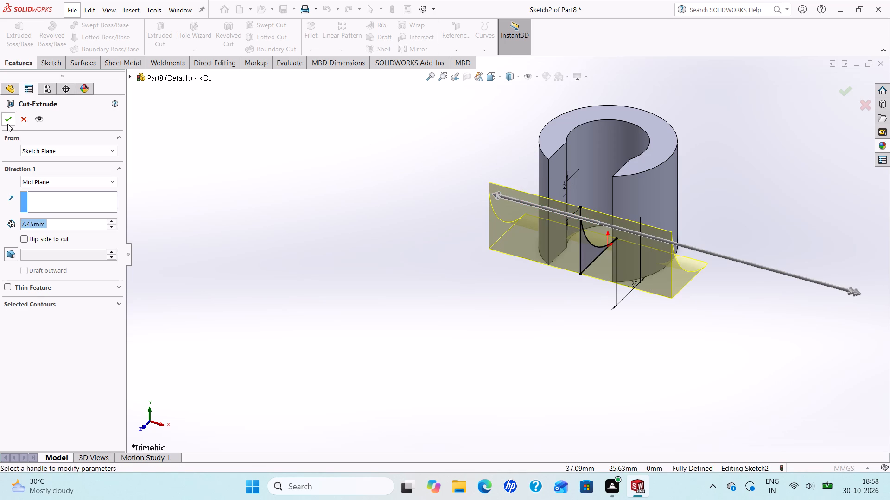
left_click(6, 123)
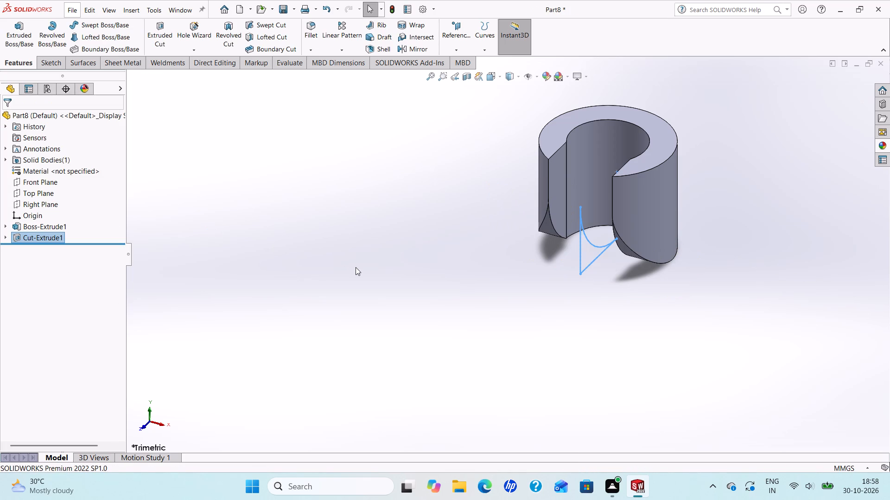
Edit the corner cut and set its Mid Plane depth to 19 mm.
middle_click_drag(497, 261, 514, 148)
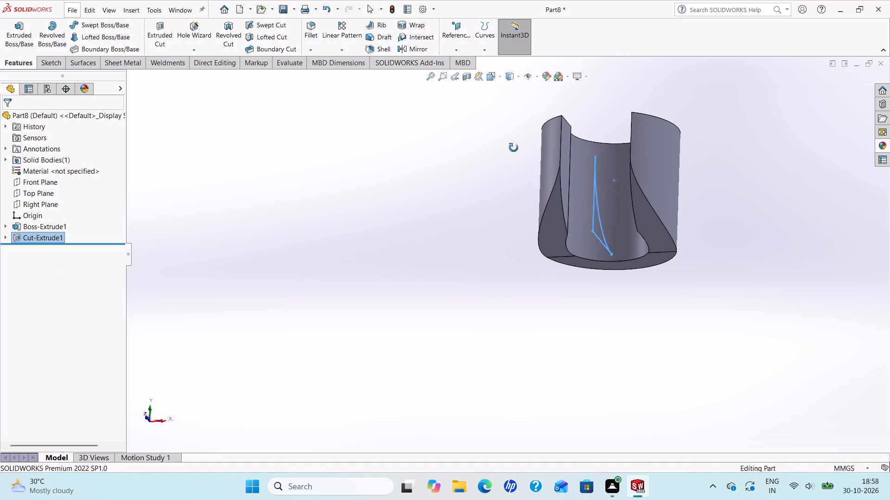
middle_click_drag(514, 148, 513, 243)
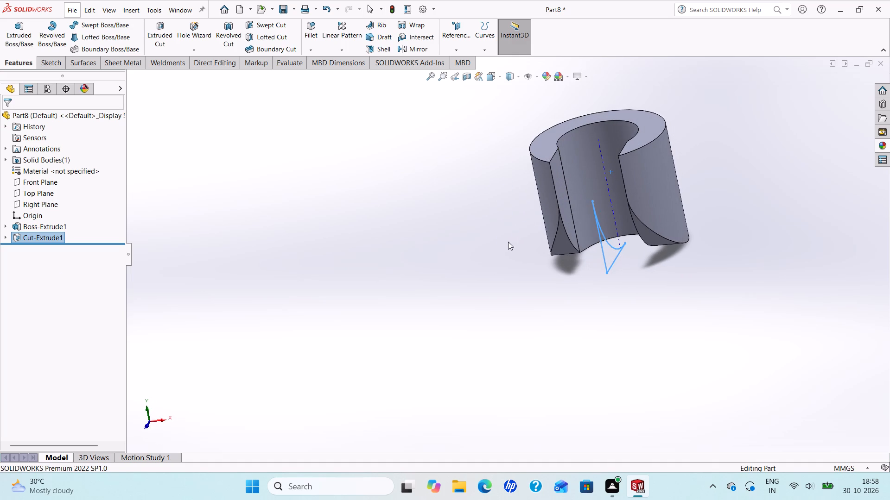
key("Escape")
scroll(534, 269, "down", 2)
scroll(507, 263, "up", 4)
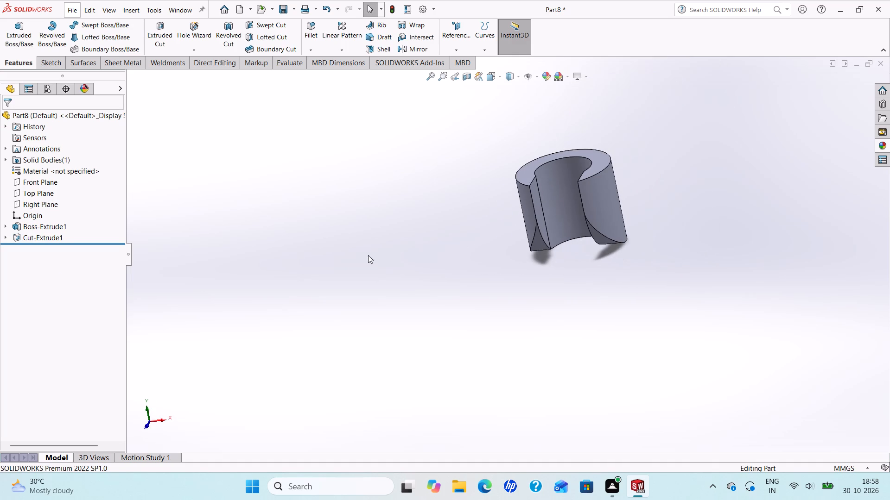
right_click(23, 238)
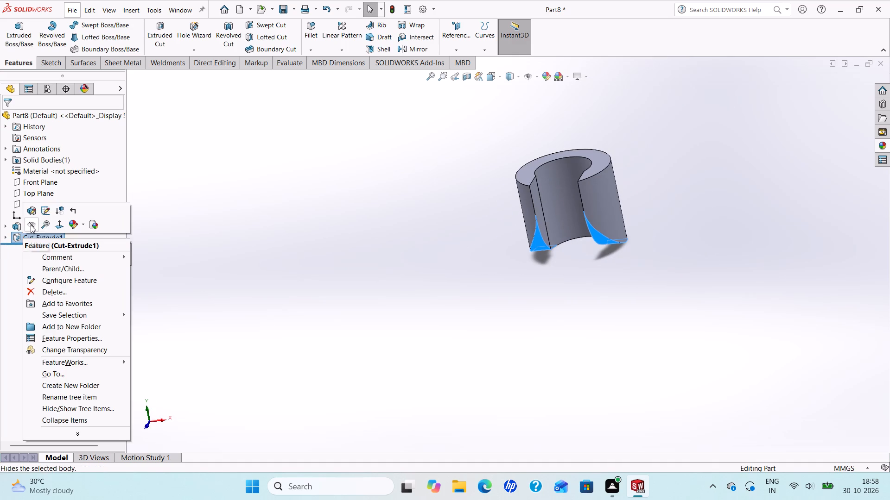
left_click(25, 214)
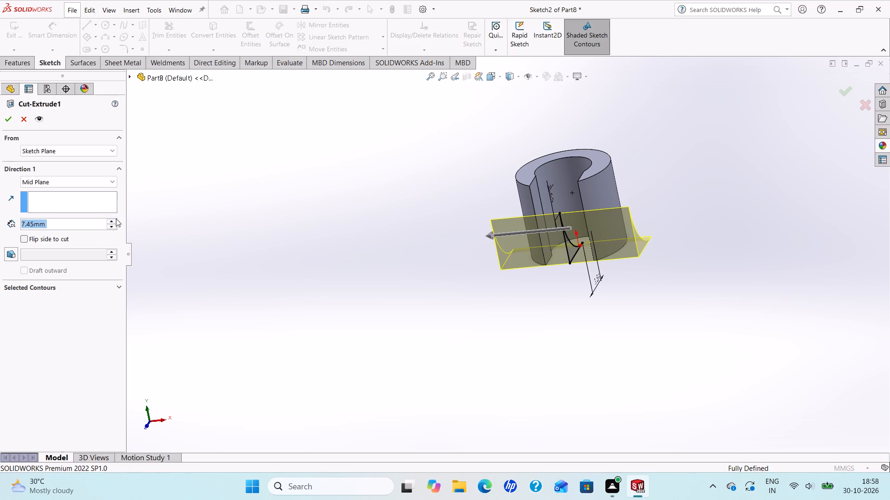
double_click(114, 220)
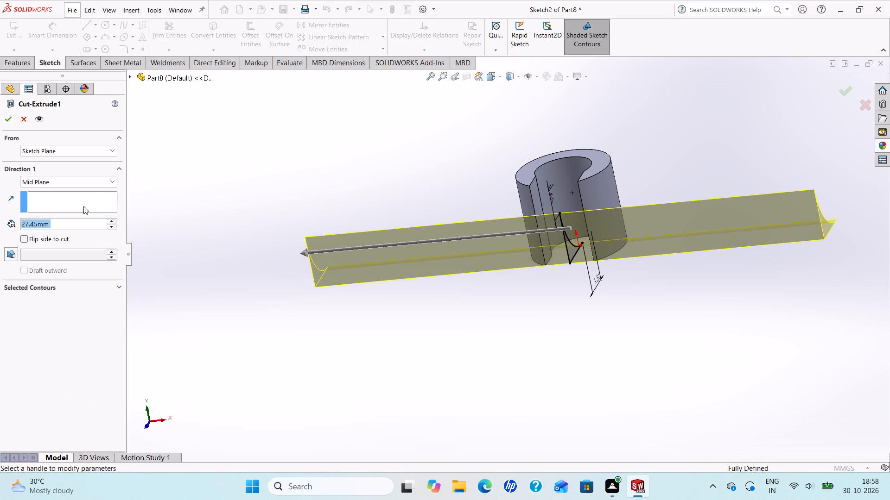
left_click(114, 225)
left_click(114, 225)
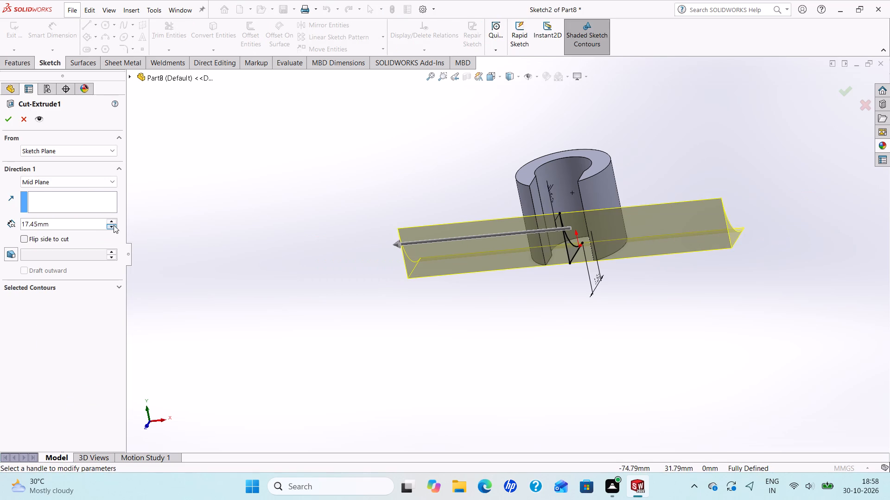
left_click(110, 224)
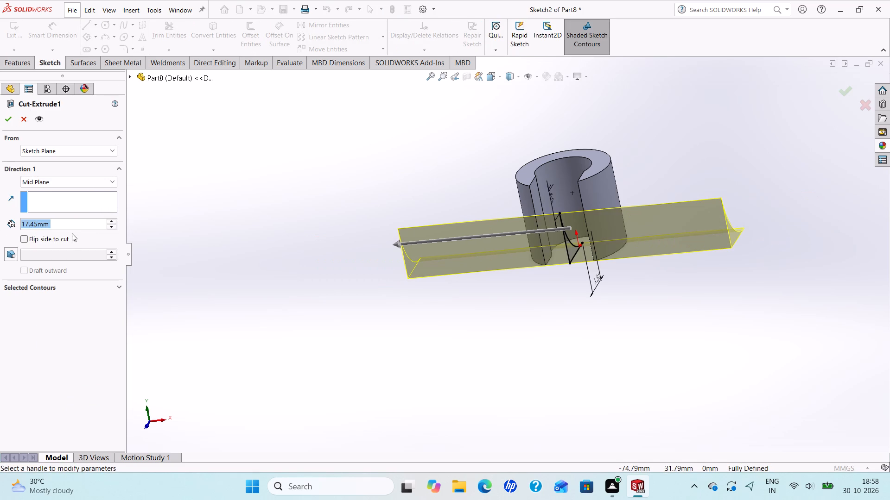
type("19")
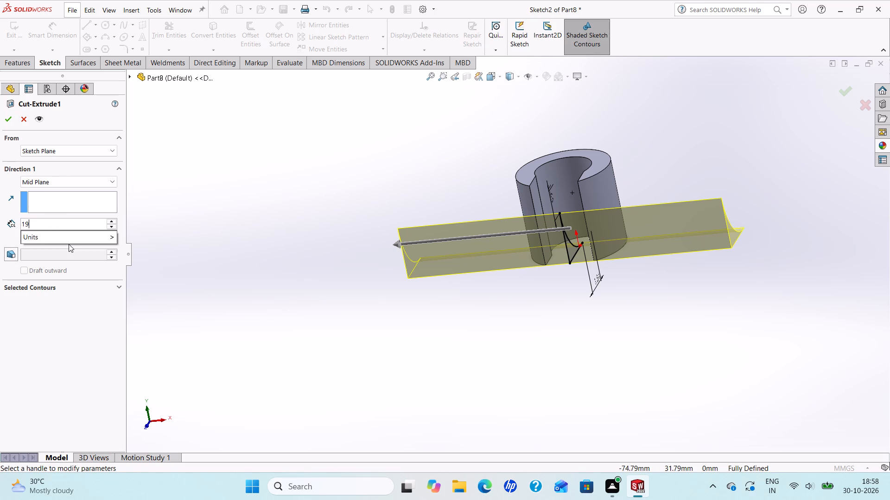
key("Return")
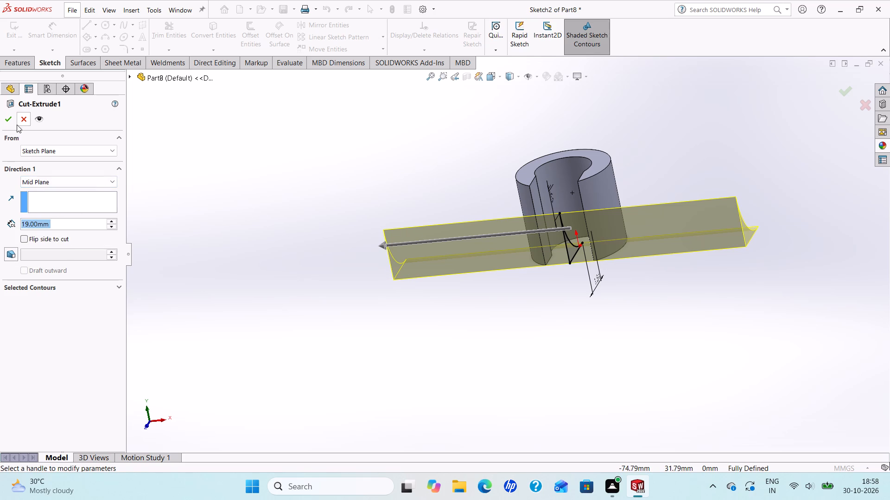
left_click(11, 119)
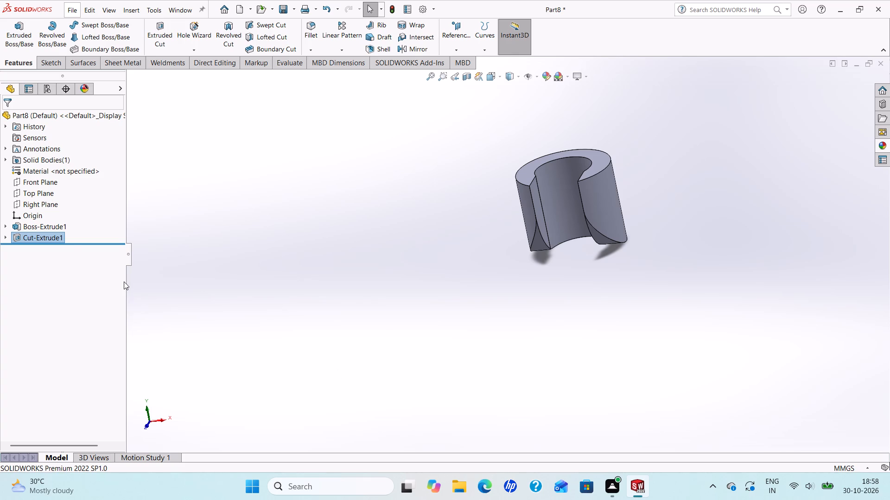
On the Right Plane, sketch a construction line about 4 mm long from the lower part of the body's back edge, sloping down and away.
left_click(58, 205)
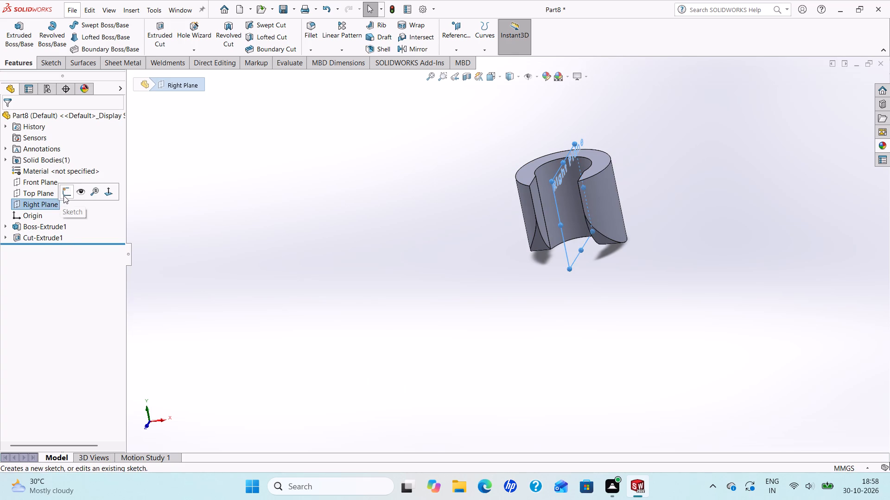
left_click(64, 195)
scroll(352, 341, "up", 3)
scroll(497, 325, "down", 1)
scroll(497, 325, "up", 1)
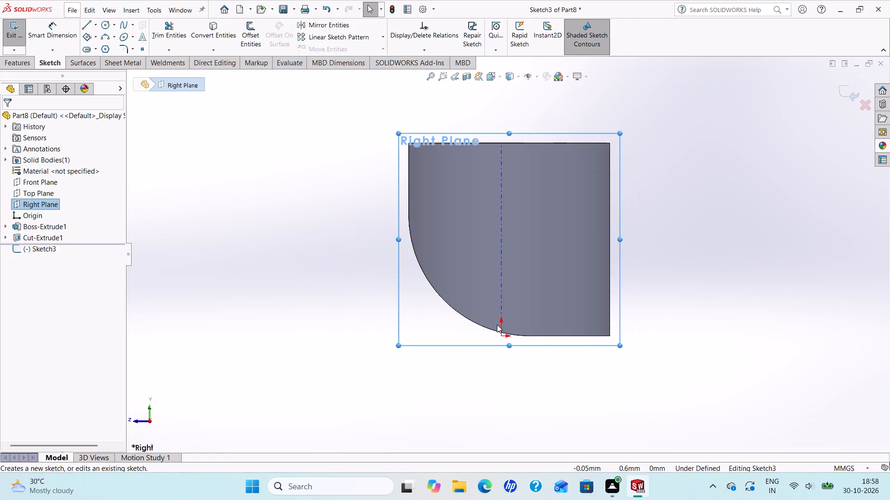
left_click(94, 27)
left_click(89, 46)
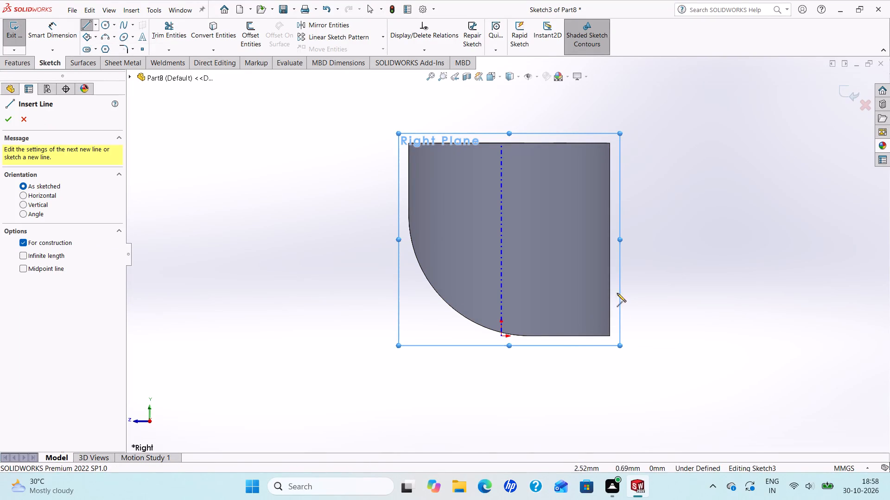
left_click(609, 278)
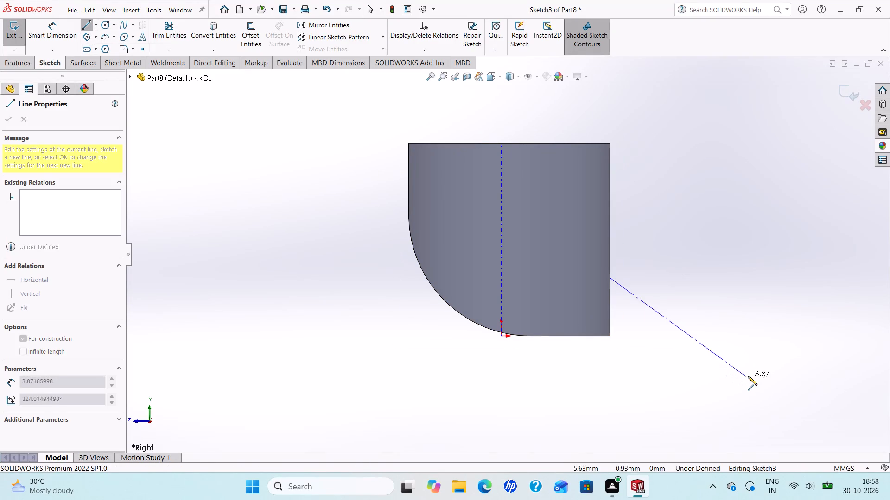
left_click(753, 379)
right_click(753, 379)
left_click(773, 387)
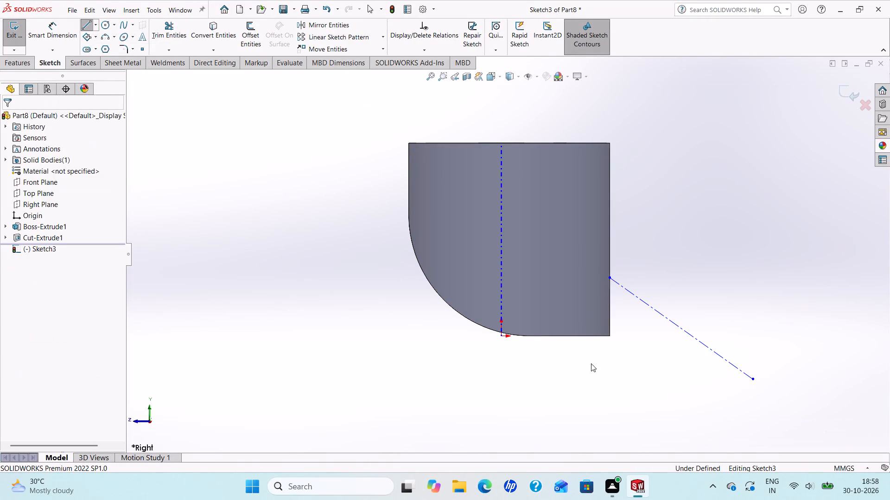
Dimension the angle between the sloping construction line and the body's back edge as 77.16°.
scroll(617, 412, "up", 2)
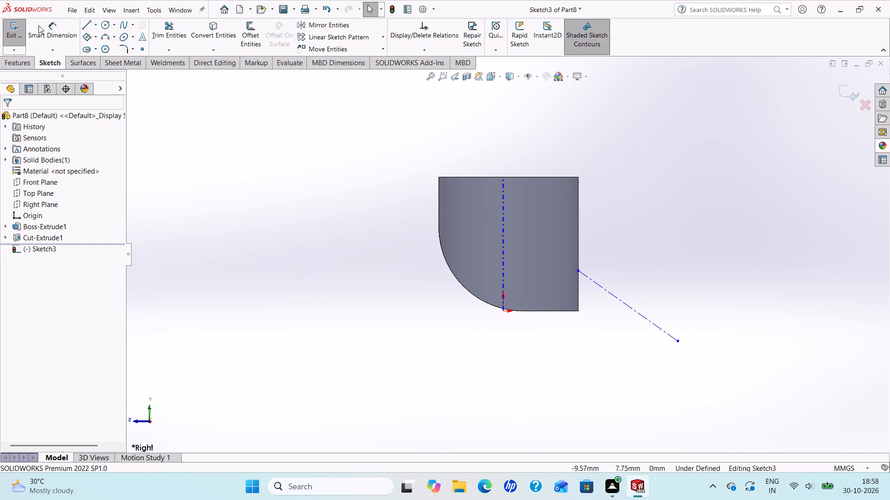
left_click(62, 35)
left_click(605, 288)
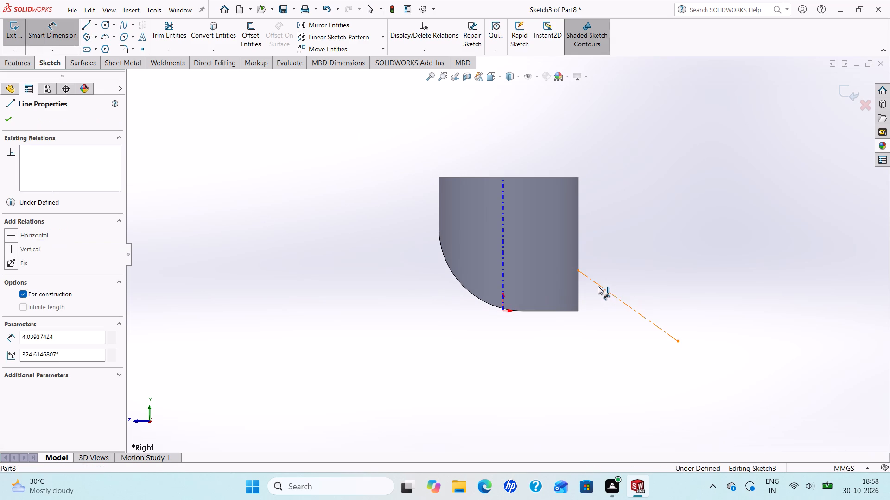
left_click(579, 292)
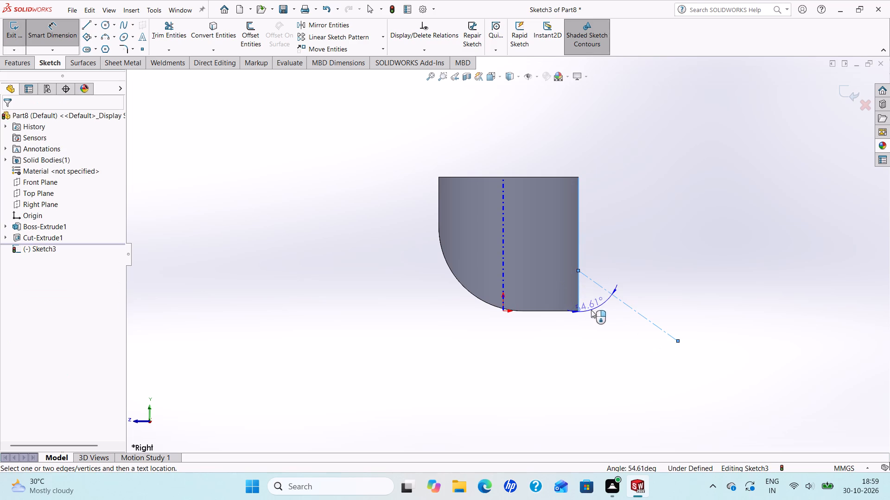
left_click(591, 310)
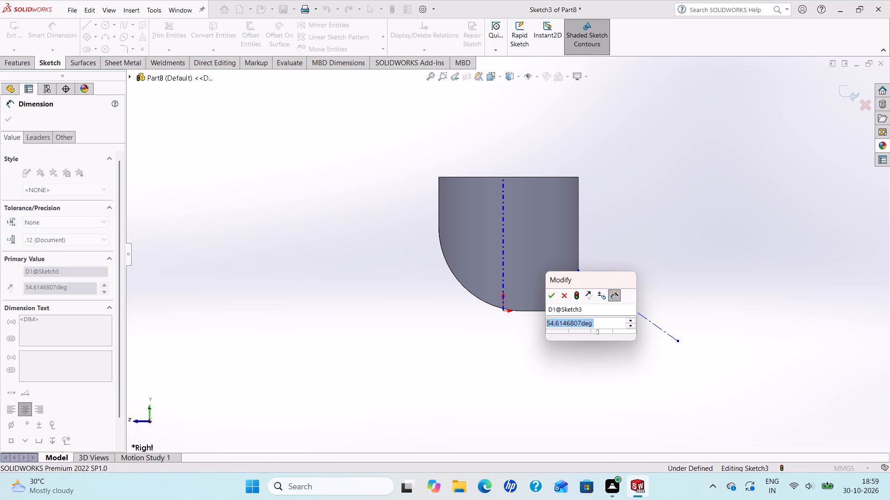
type("77.16")
key("Return")
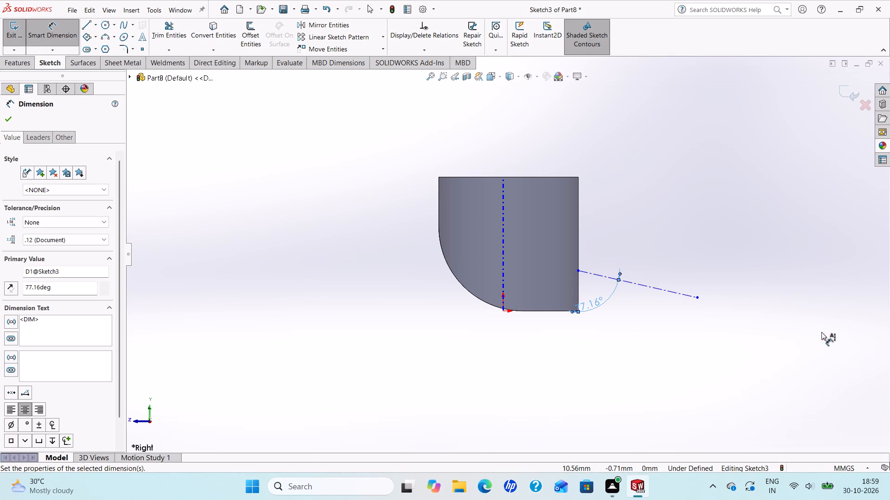
Dimension the sloping construction line's aligned length as 6.61 mm.
left_click(658, 287)
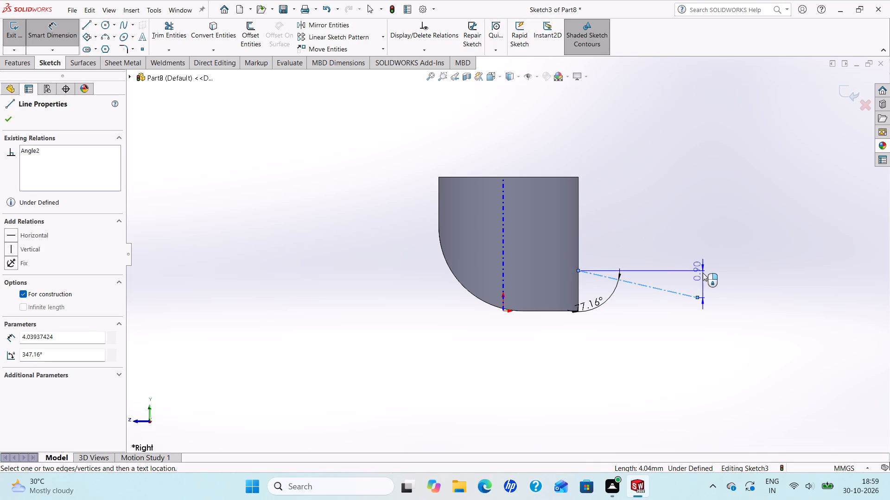
left_click(736, 231)
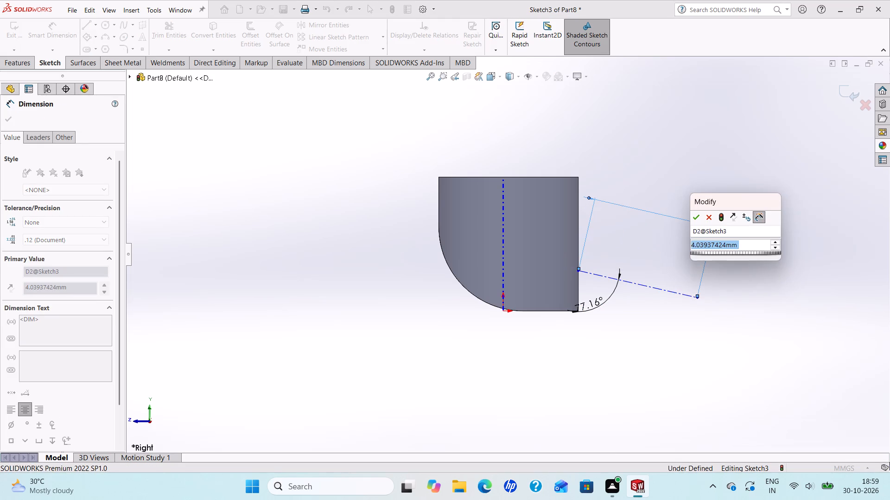
type("6.64")
key("BackSpace")
key("1")
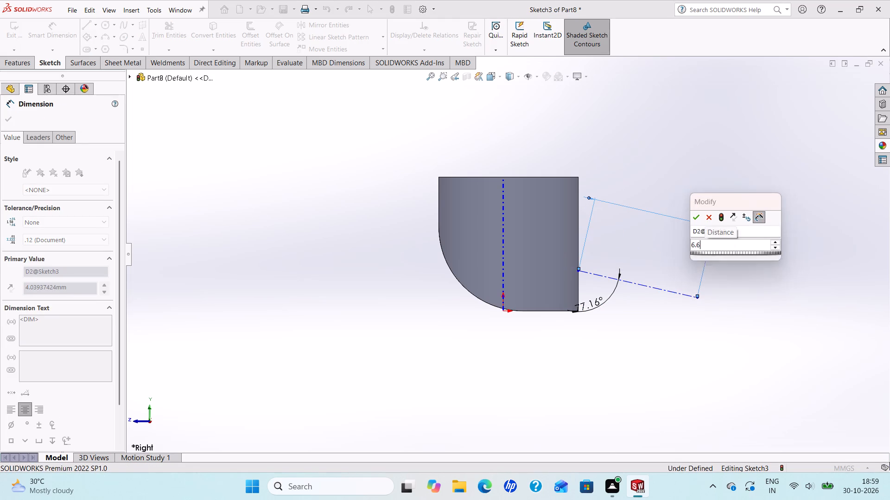
key("Return")
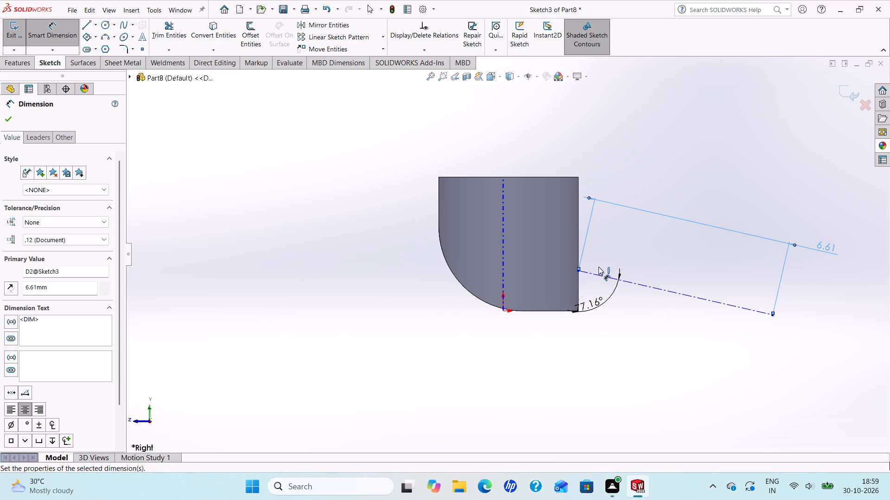
Dimension the construction line's start point 1.39 mm above the body's bottom edge and exit the sketch.
left_click(578, 272)
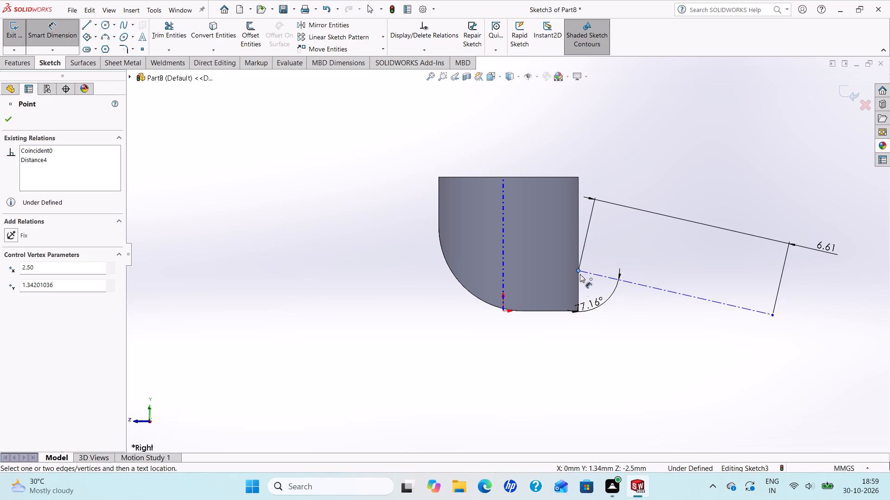
left_click(577, 312)
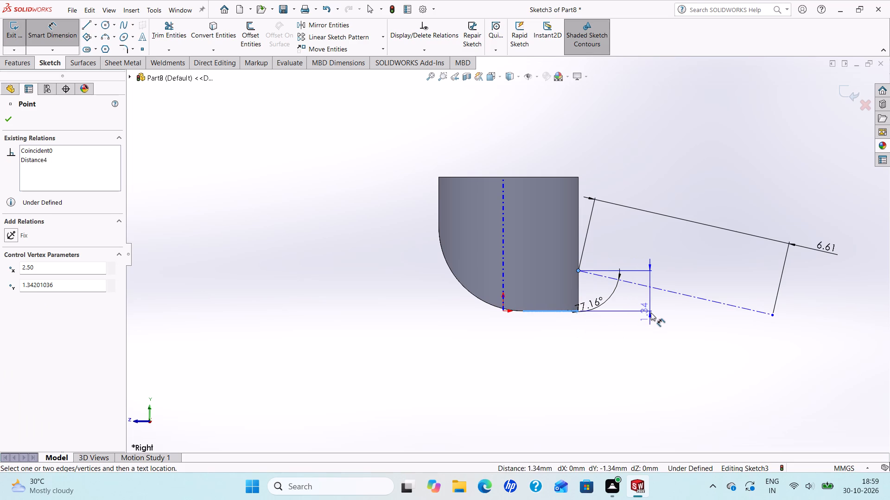
left_click(651, 312)
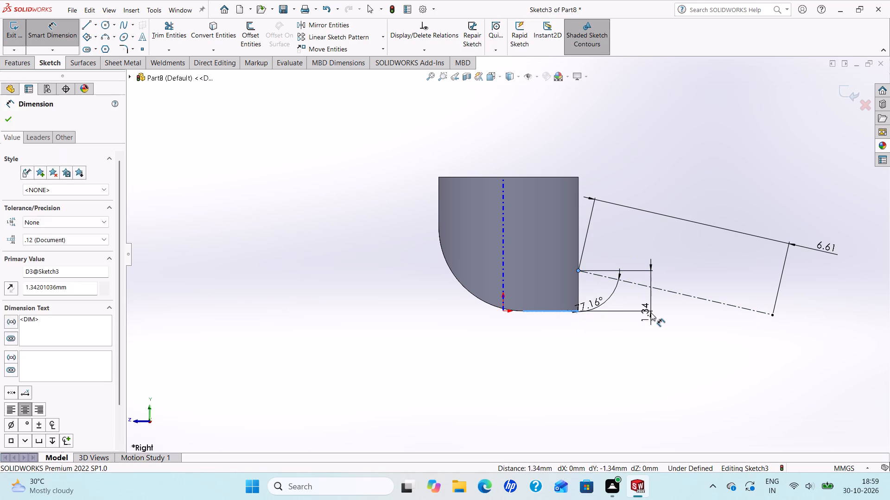
type("1.39")
key("Return")
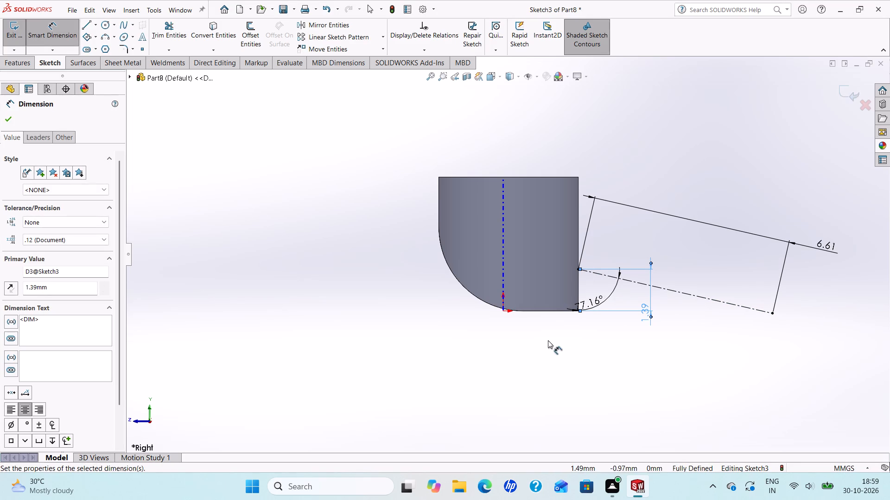
left_click(9, 121)
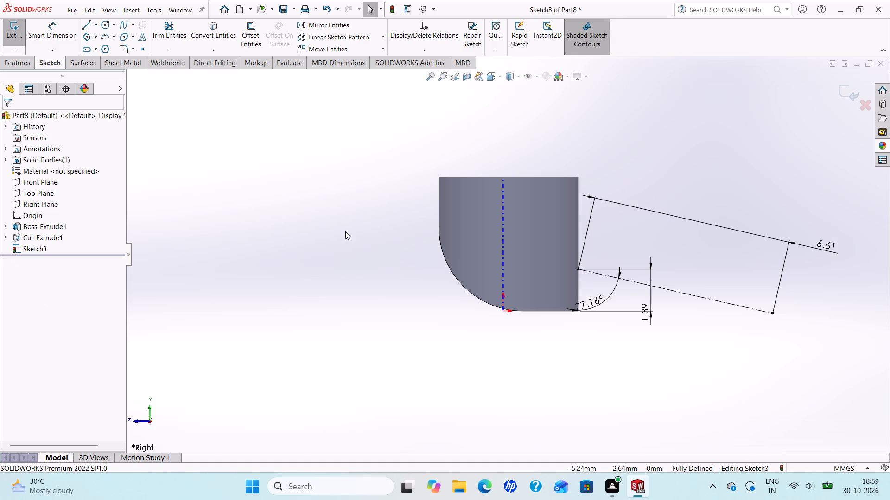
left_click(841, 96)
Create a reference plane perpendicular to the sloping construction line and coincident with its outer endpoint.
left_click(455, 54)
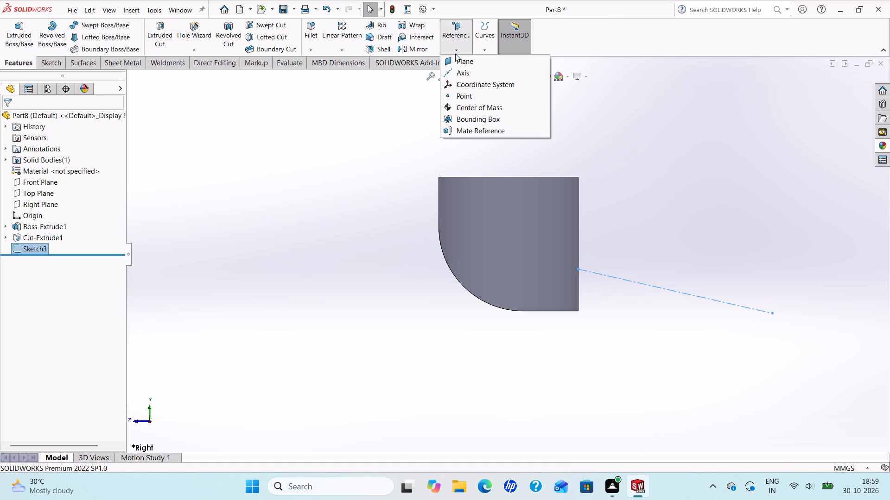
left_click(459, 60)
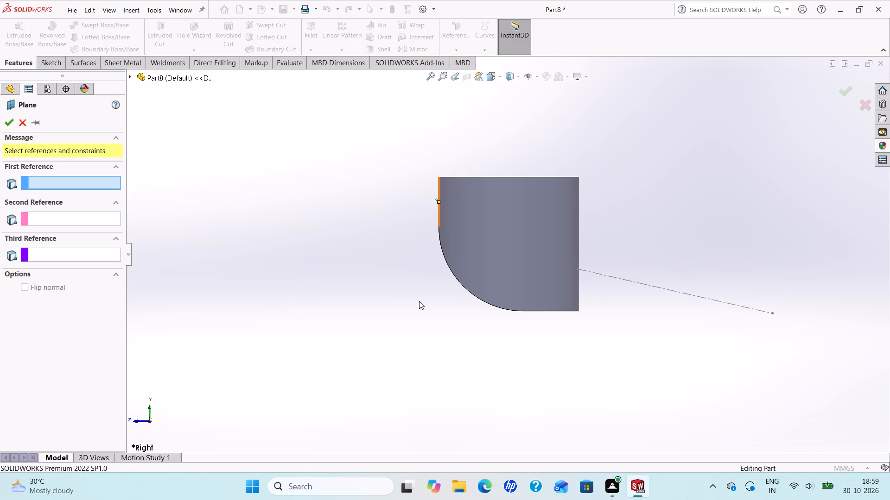
left_click(642, 283)
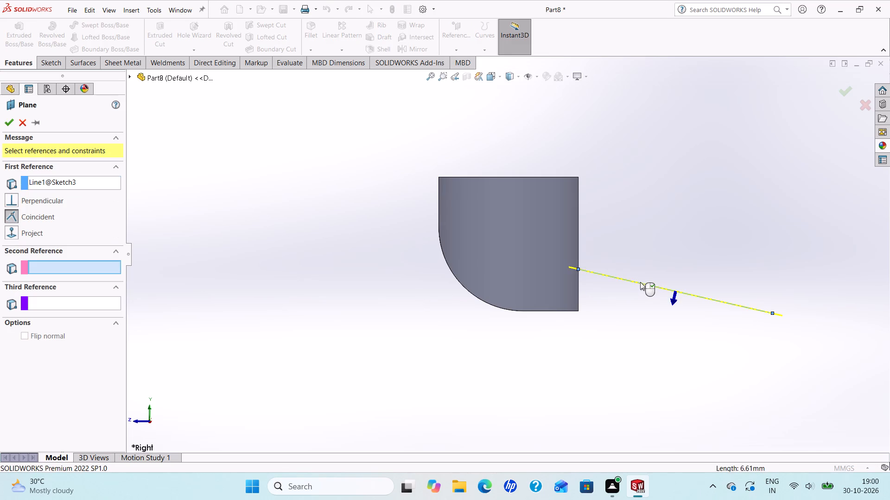
scroll(628, 276, "up", 2)
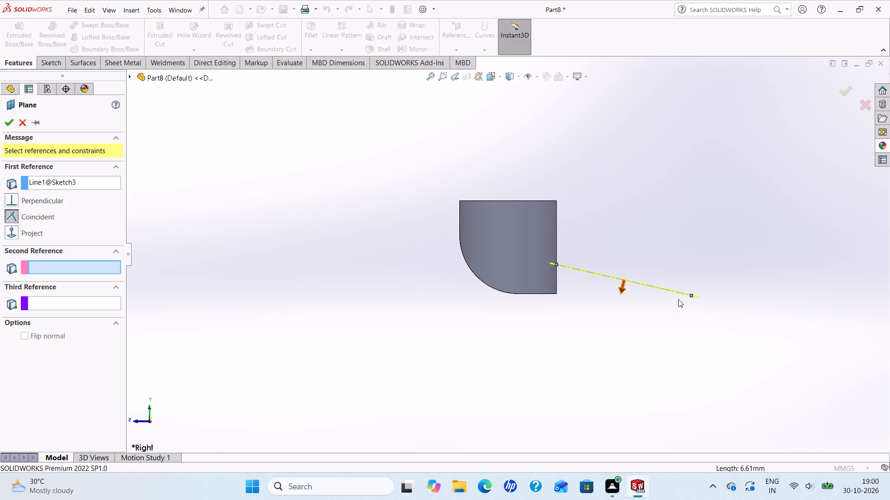
left_click(690, 294)
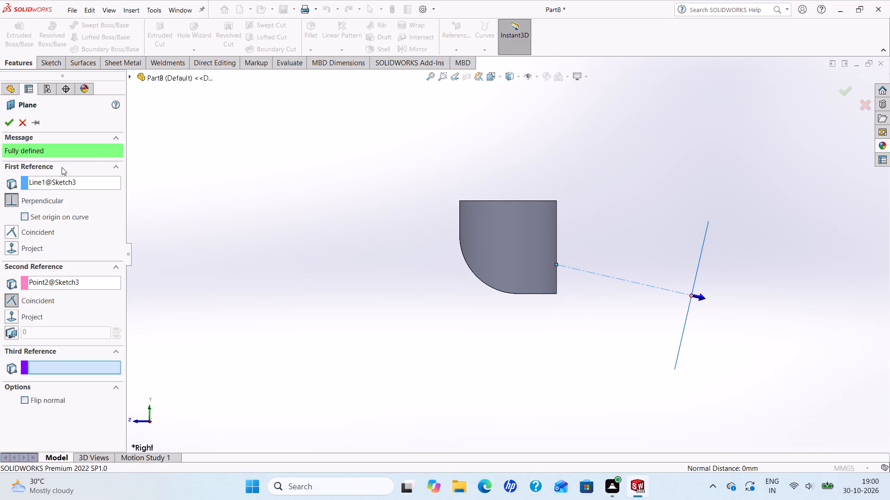
left_click(8, 129)
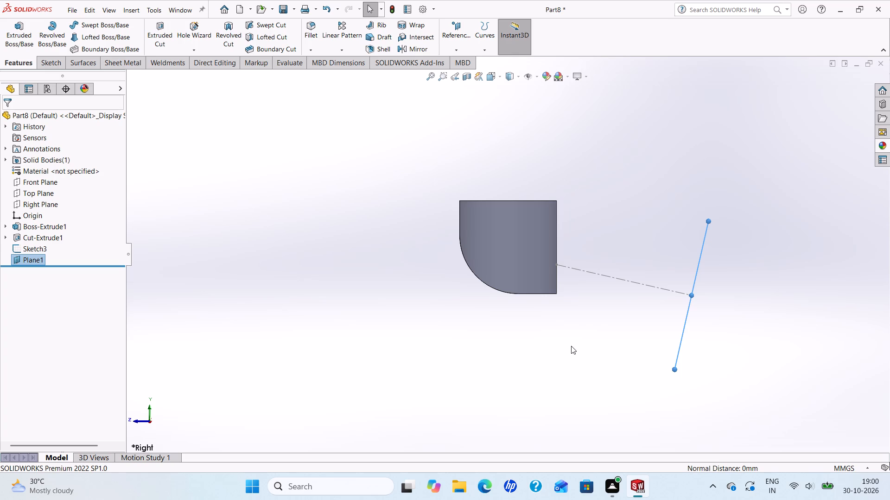
Start a sketch on the new plane and draw a circle of about 0.55 mm radius centred on the construction line's end.
scroll(716, 280, "up", 1)
middle_click_drag(705, 279, 661, 266)
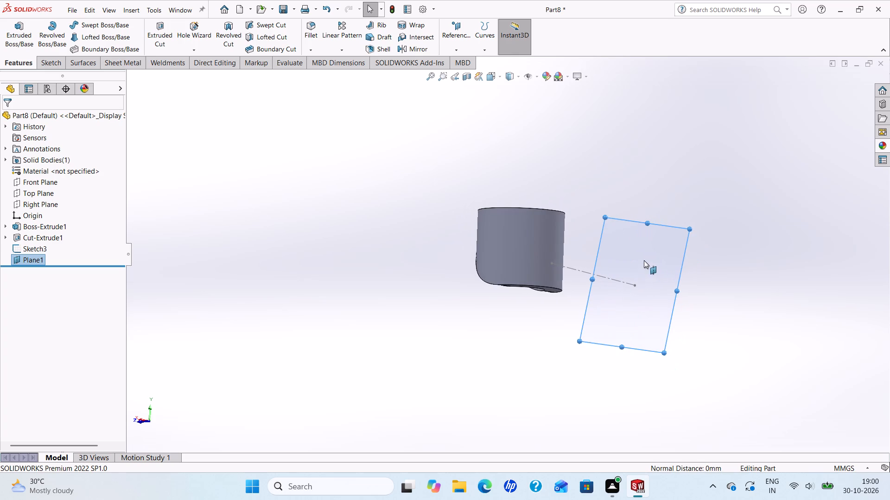
left_click(644, 260)
left_click(680, 236)
scroll(680, 235, "up", 3)
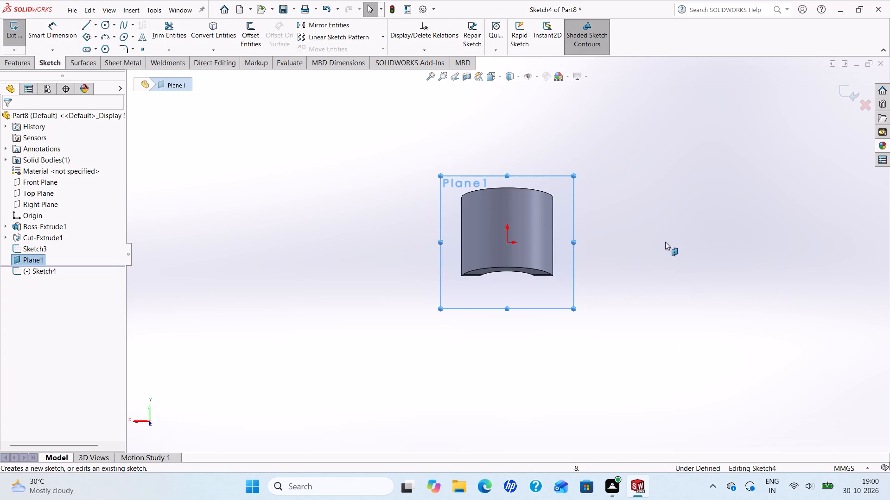
left_click(107, 19)
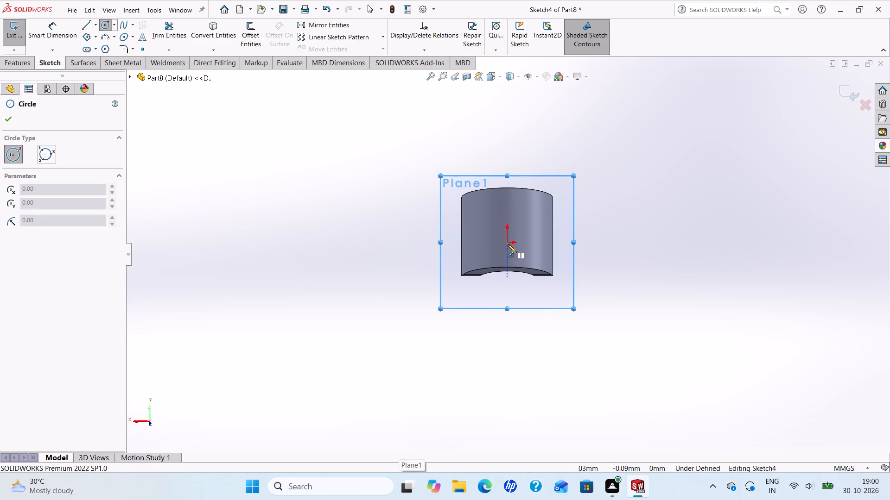
scroll(508, 244, "down", 4)
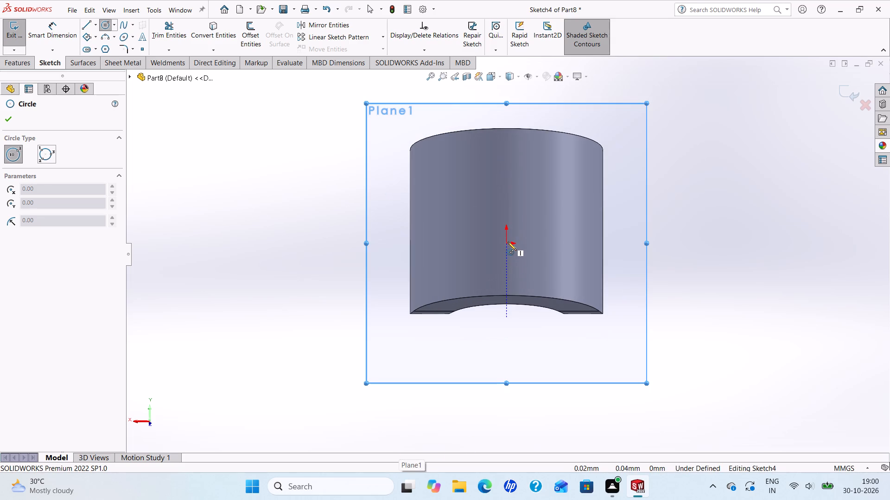
scroll(503, 245, "down", 6)
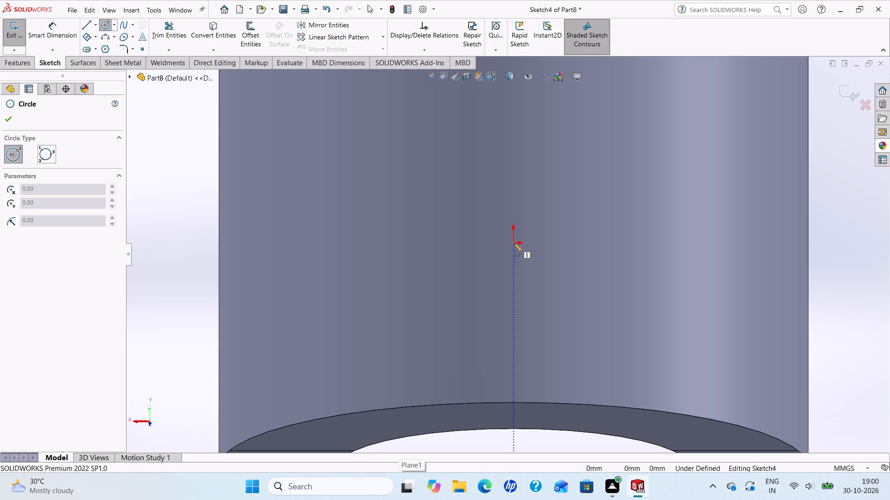
left_click(514, 243)
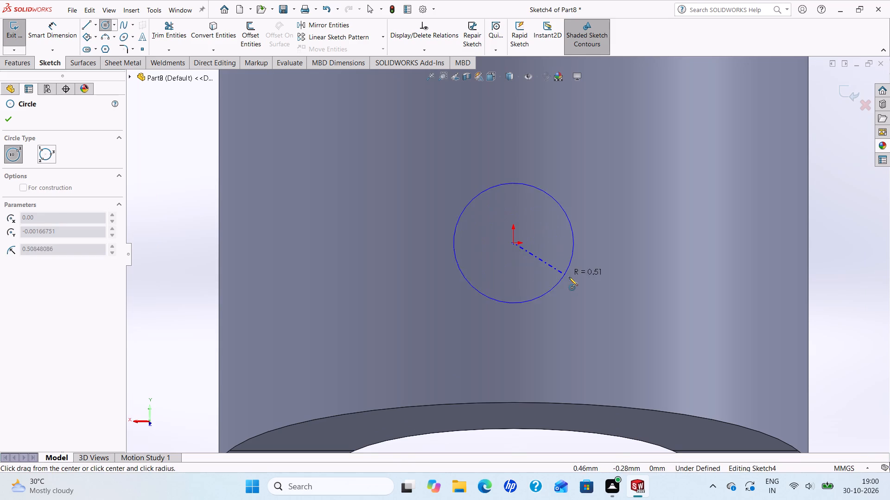
left_click(569, 277)
right_click(572, 278)
left_click(587, 285)
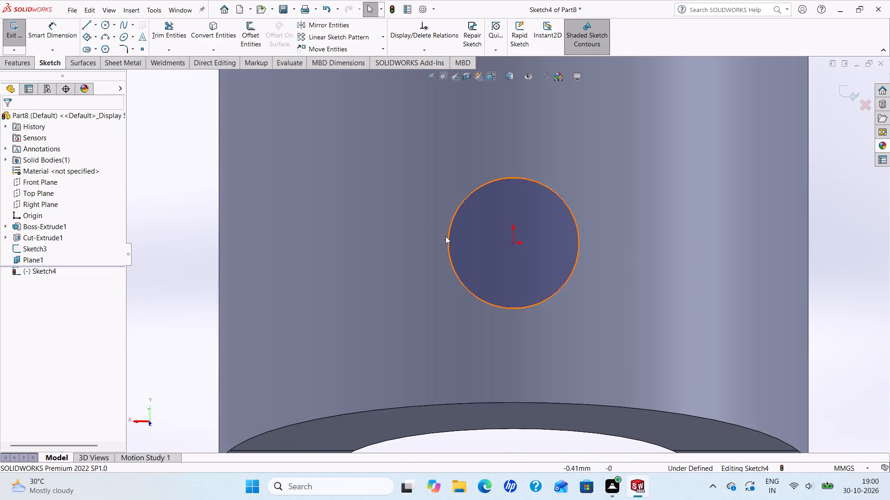
Dimension the circle's diameter as 2.25 mm.
left_click(65, 41)
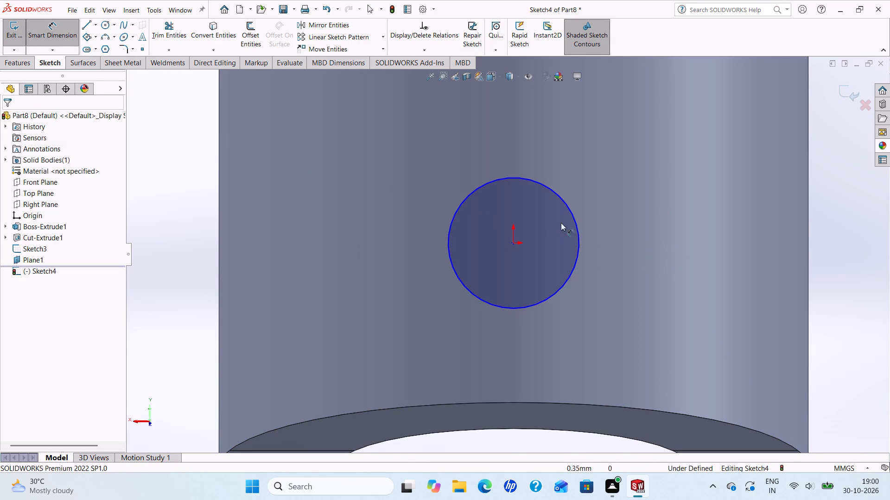
left_click(575, 219)
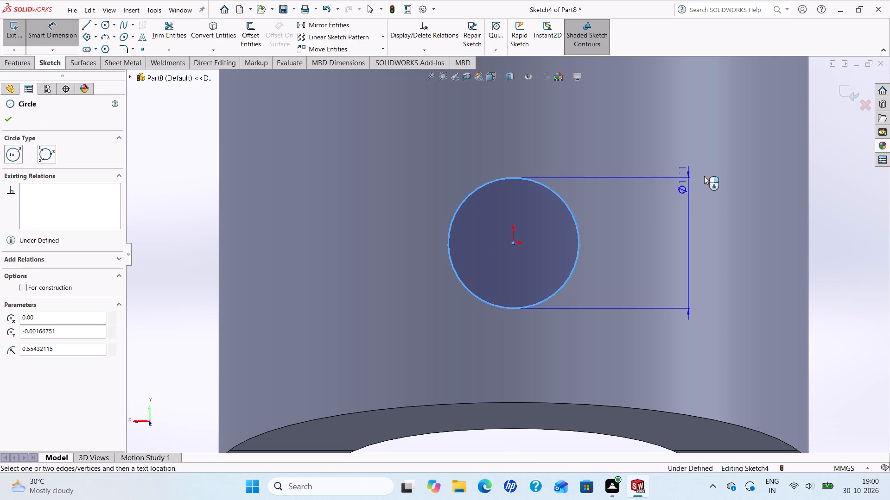
left_click(709, 175)
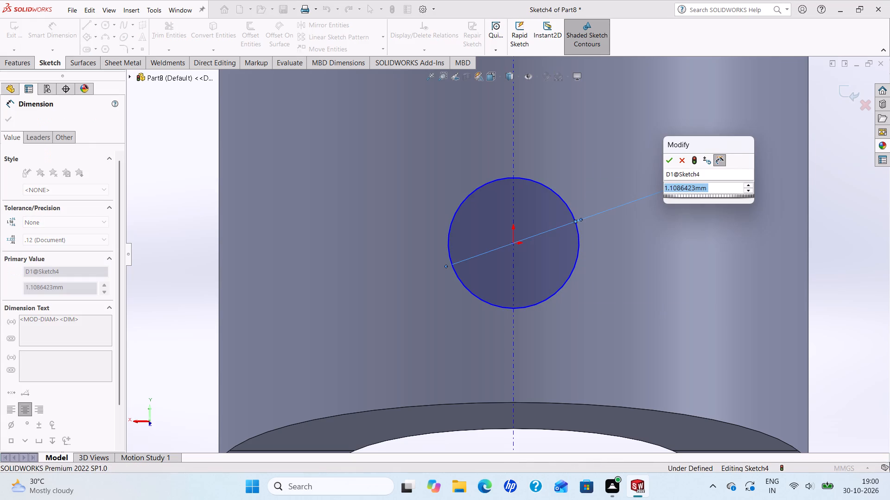
type("2.25")
key("Return")
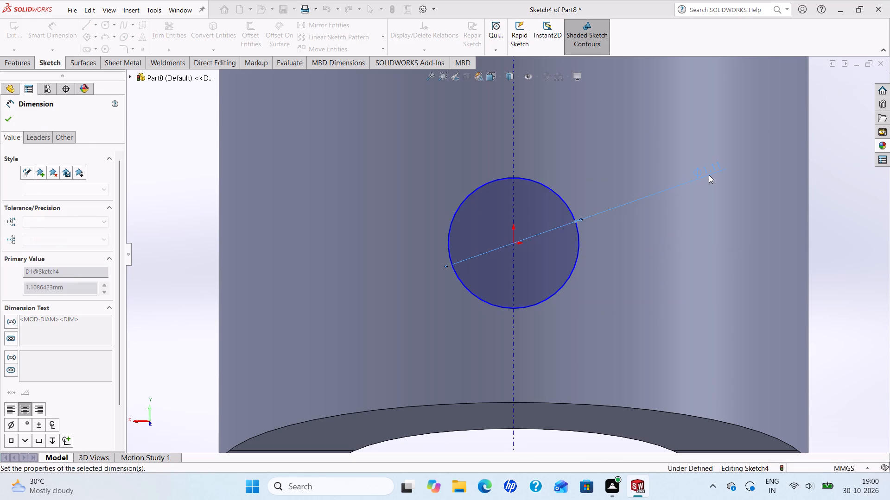
scroll(673, 186, "up", 4)
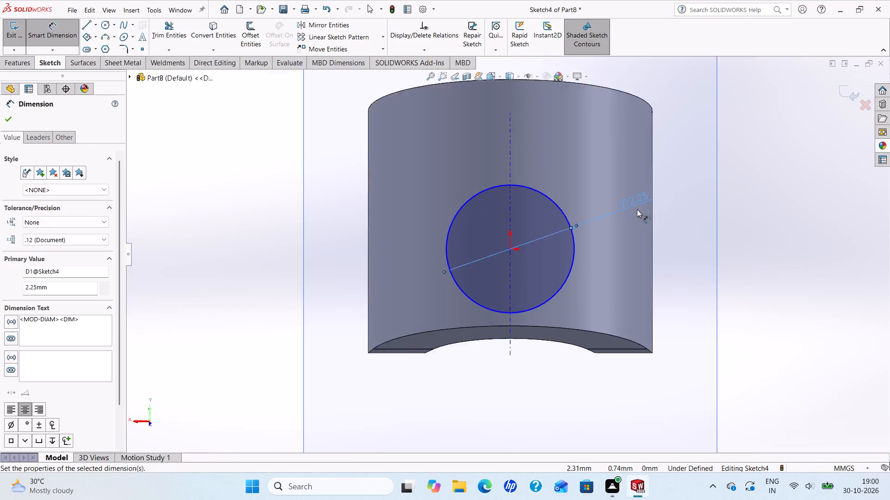
scroll(637, 209, "up", 2)
left_click(11, 122)
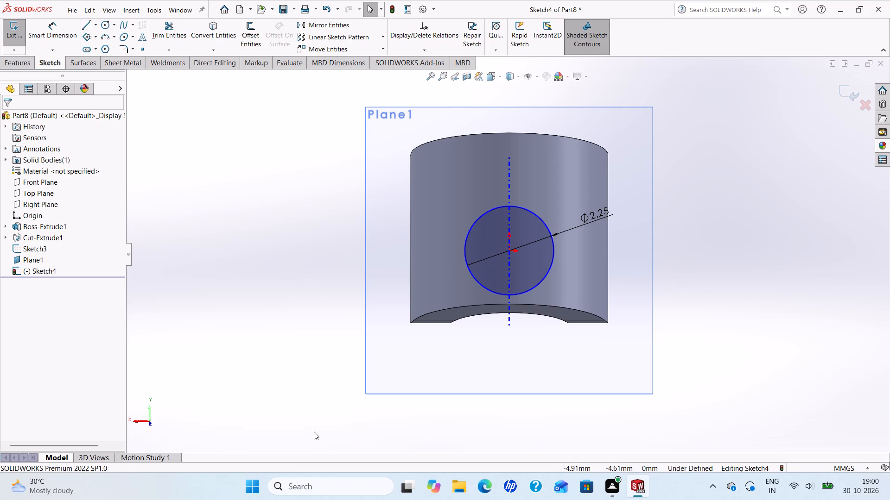
middle_click_drag(179, 380, 227, 388)
middle_click_drag(227, 388, 260, 417)
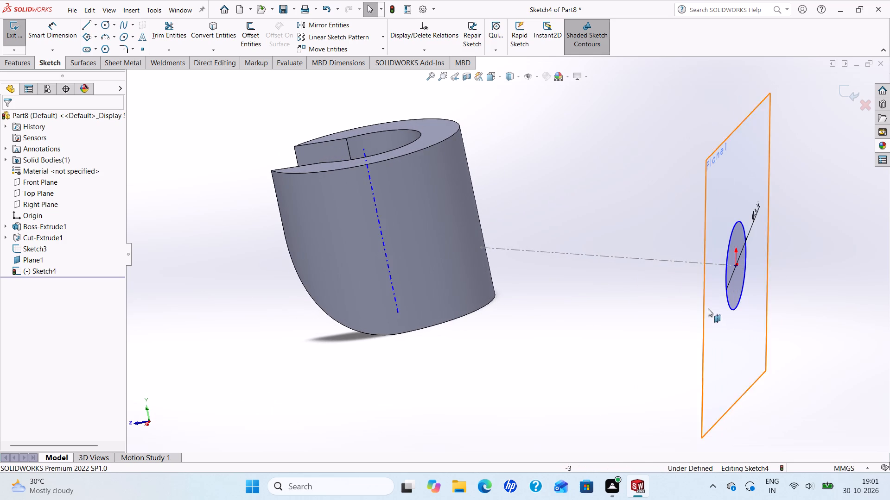
Make the circle's centre coincident with the outer endpoint of the sloping construction line.
scroll(710, 306, "down", 13)
scroll(648, 266, "up", 6)
scroll(568, 133, "down", 4)
scroll(545, 140, "up", 5)
scroll(509, 174, "down", 6)
scroll(456, 283, "down", 5)
scroll(483, 323, "down", 5)
scroll(519, 347, "down", 2)
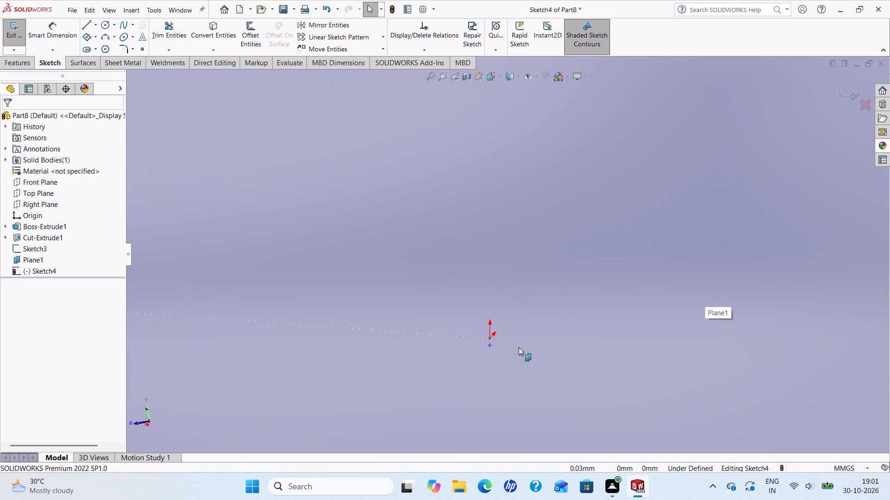
scroll(519, 347, "down", 2)
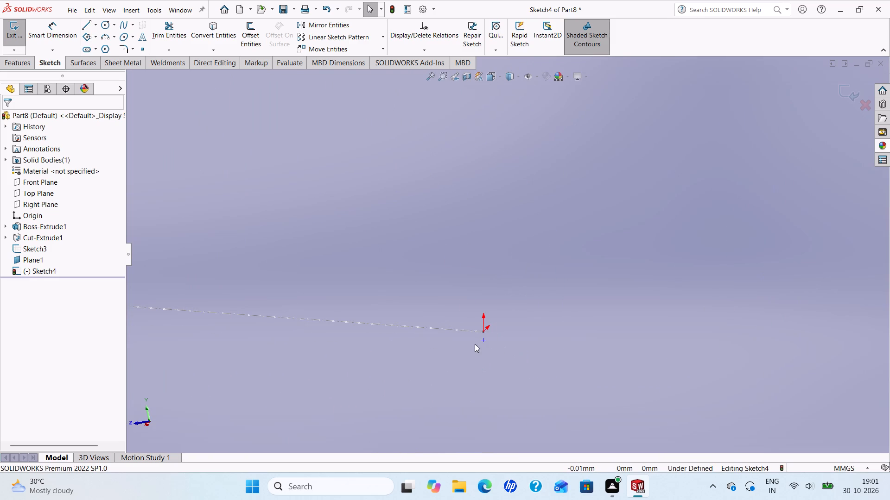
left_click(483, 331, "ctrl")
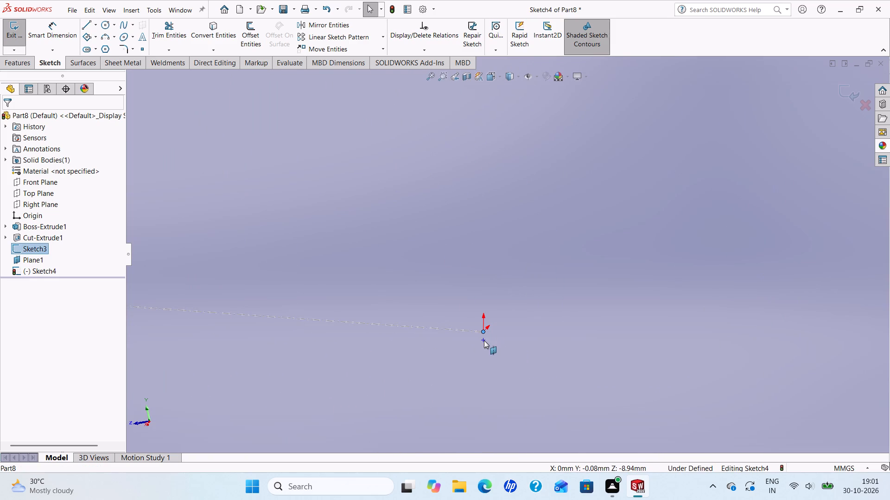
left_click(483, 340, "ctrl")
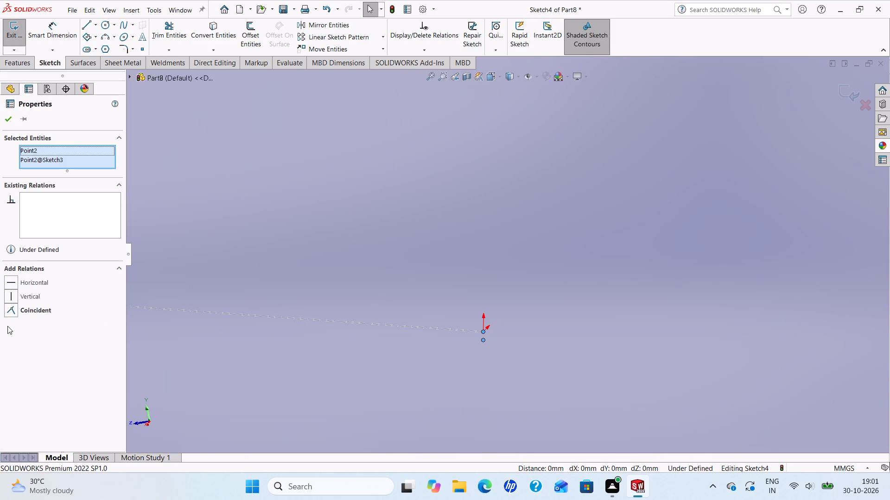
left_click(11, 312)
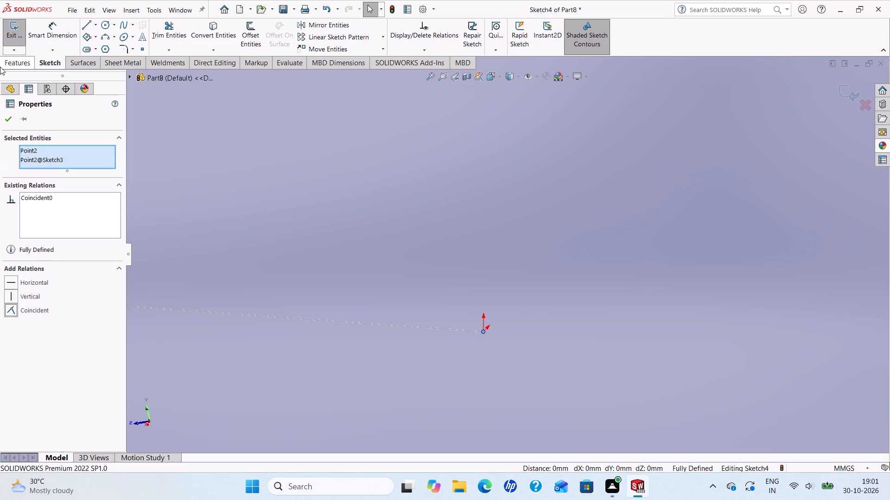
left_click(2, 125)
Extrude the circle's region in the reversed direction toward the ring, using Up To Next with Merge result off.
scroll(245, 170, "up", 12)
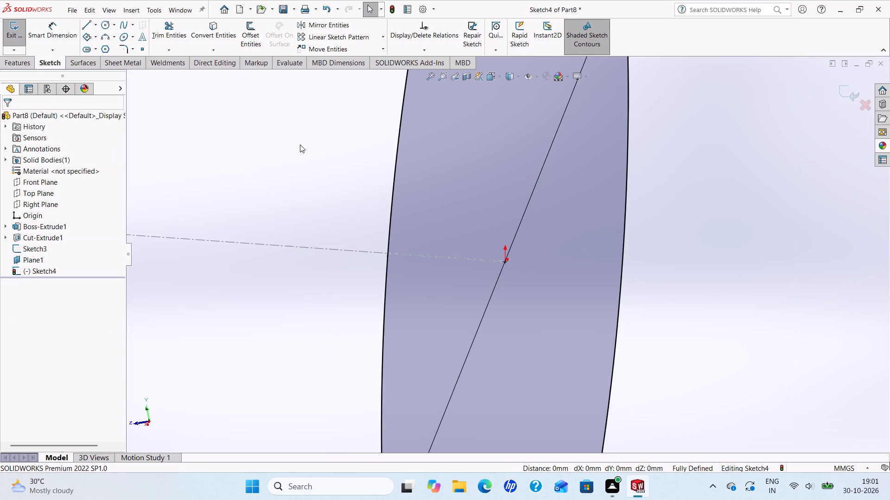
scroll(300, 144, "up", 12)
scroll(414, 159, "down", 2)
scroll(414, 159, "up", 5)
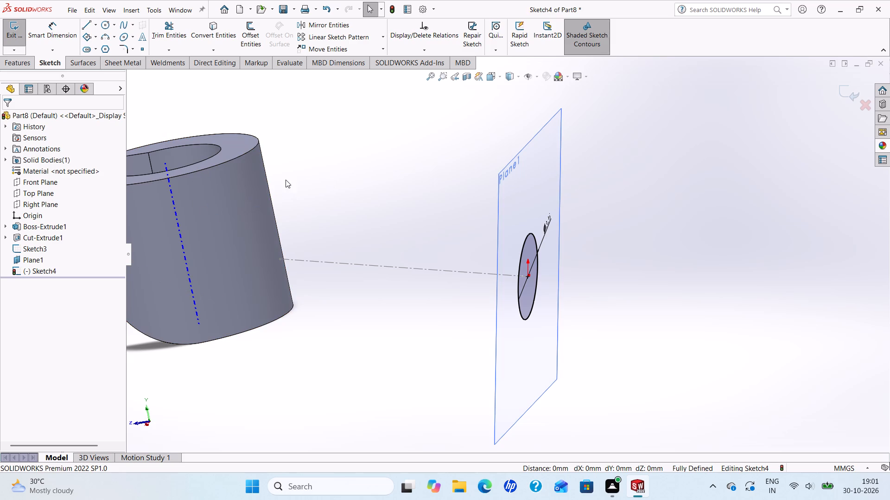
left_click(19, 63)
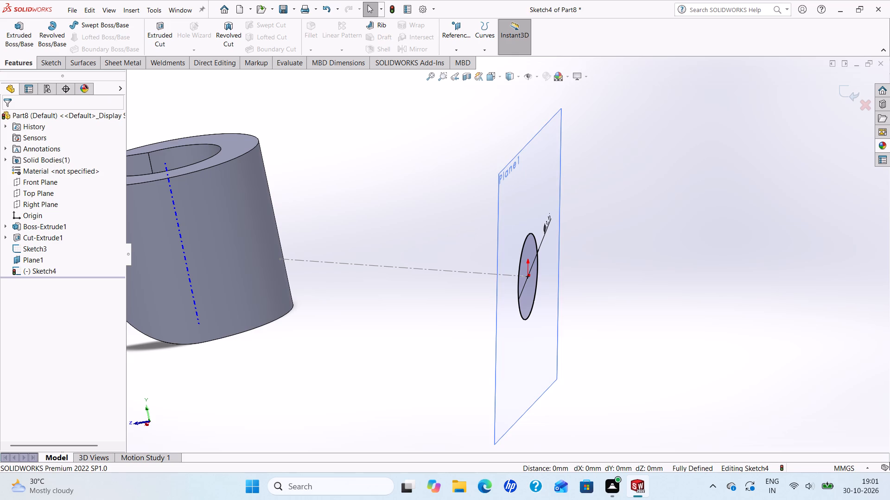
left_click(19, 38)
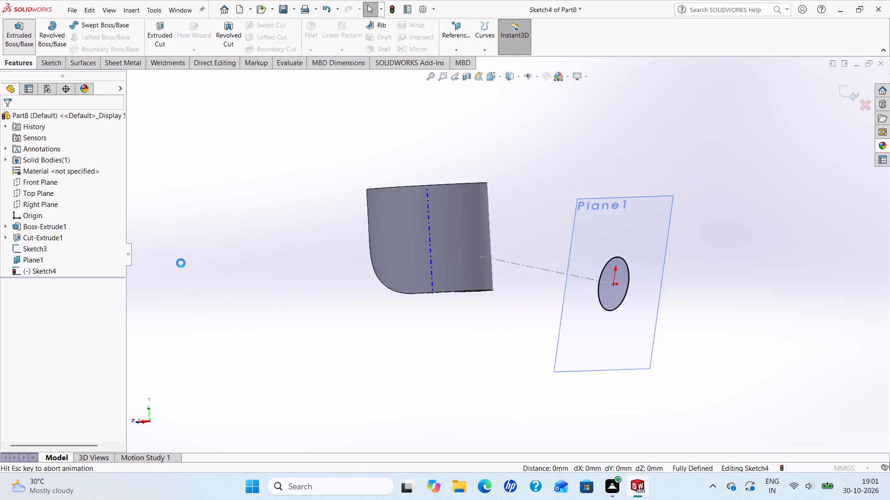
left_click(111, 178)
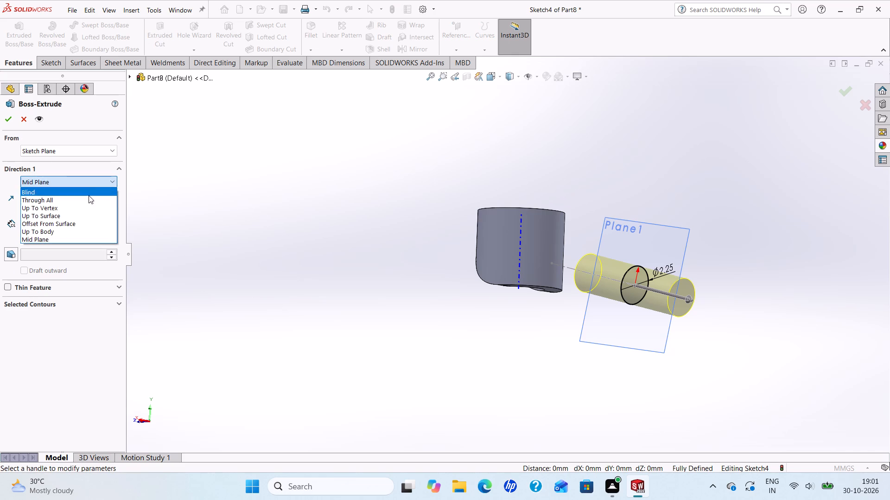
left_click(51, 231)
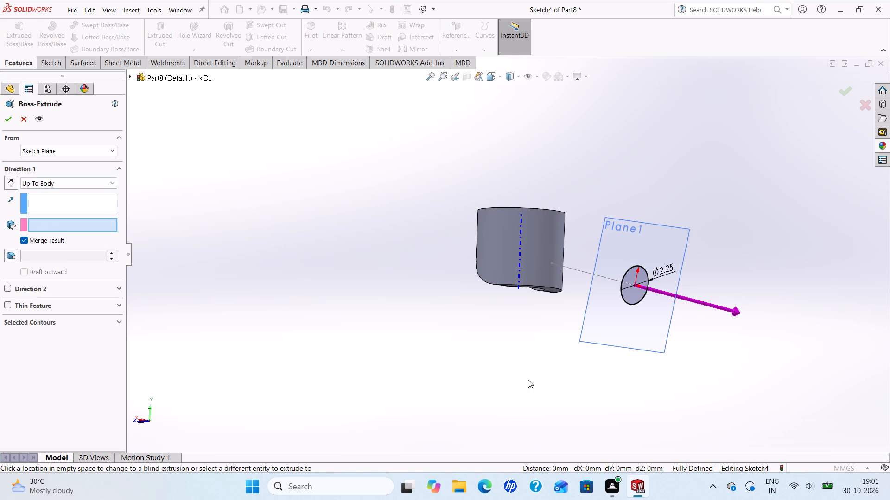
left_click(9, 180)
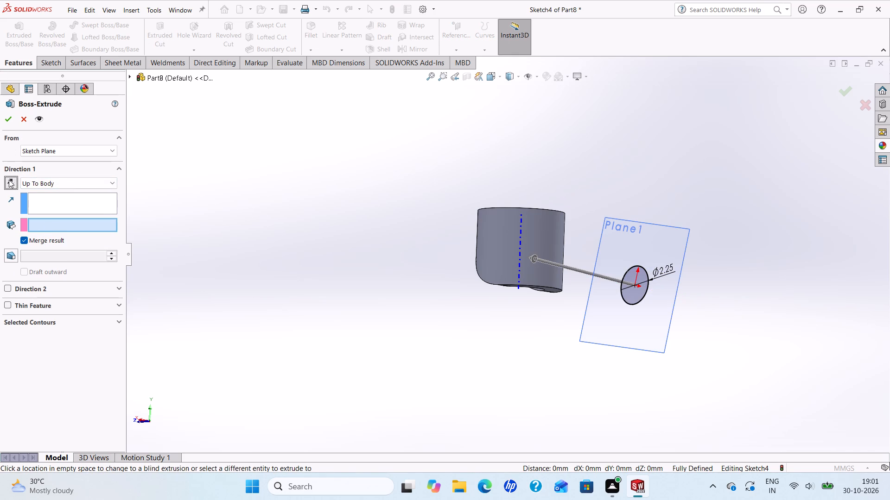
left_click(3, 123)
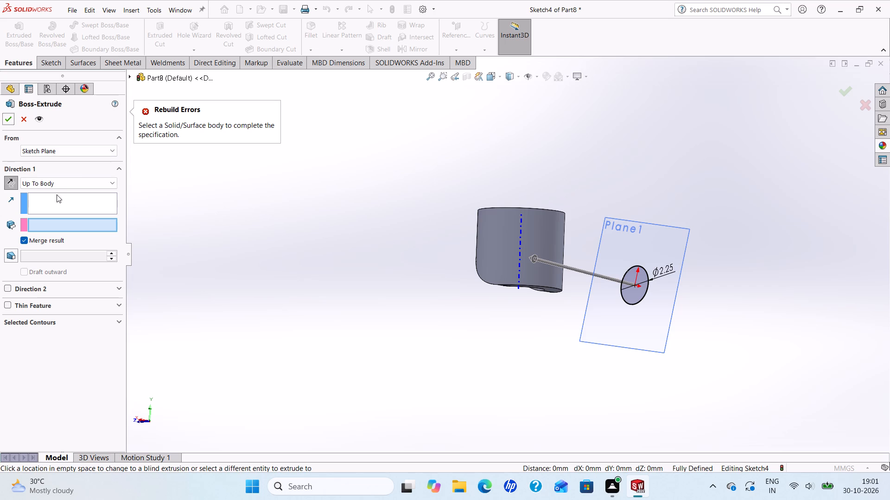
left_click(118, 321)
left_click(73, 345)
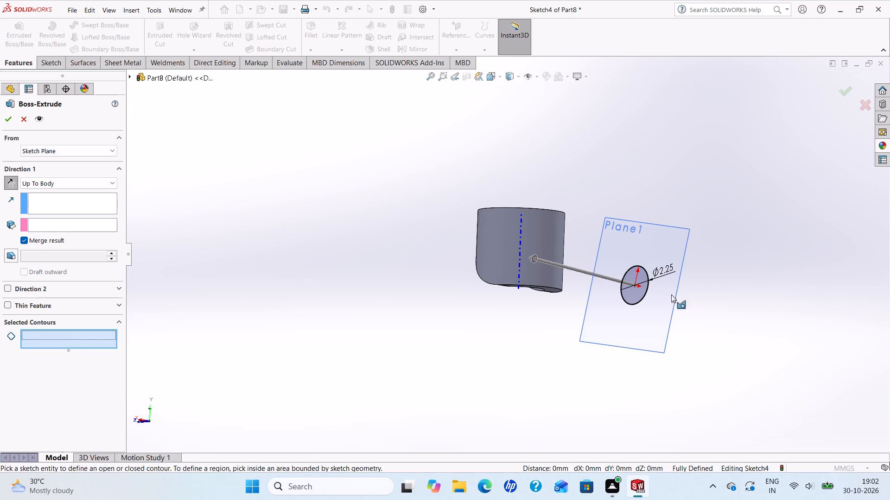
left_click(636, 296)
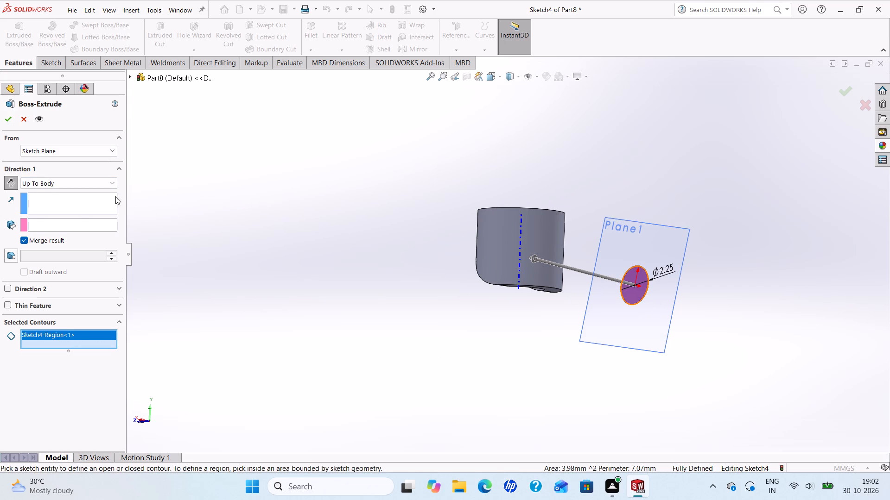
left_click(24, 243)
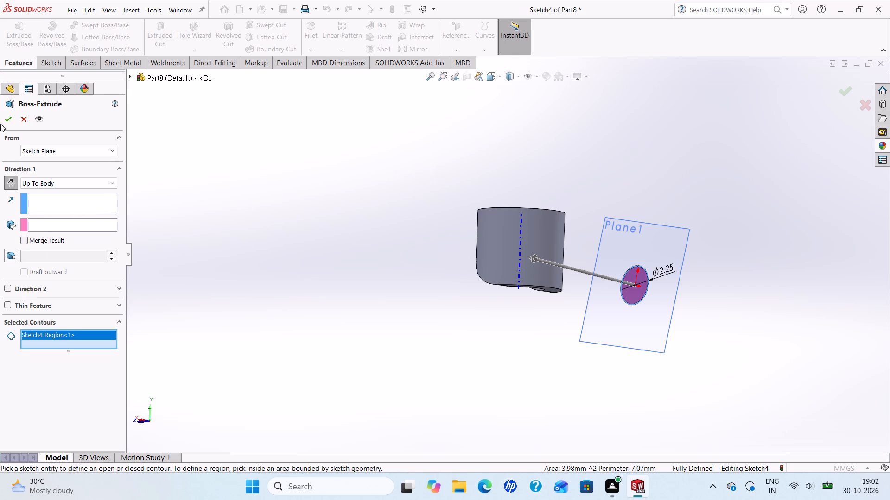
left_click(2, 118)
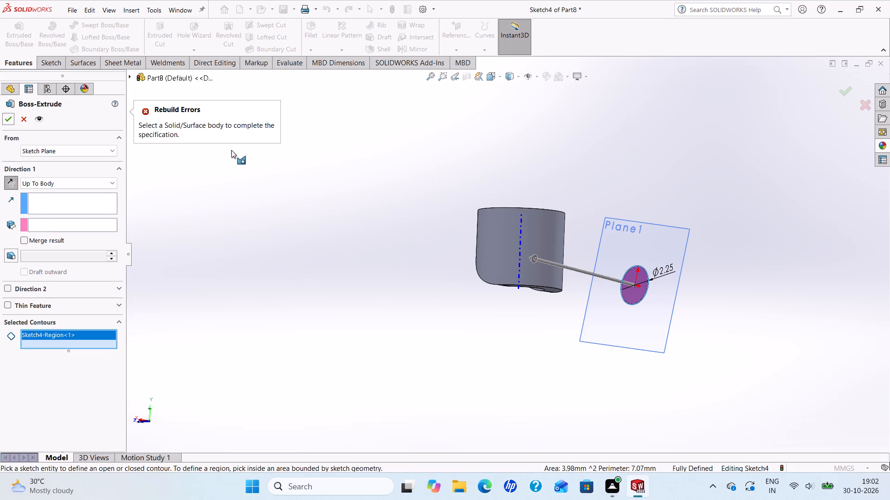
left_click(115, 179)
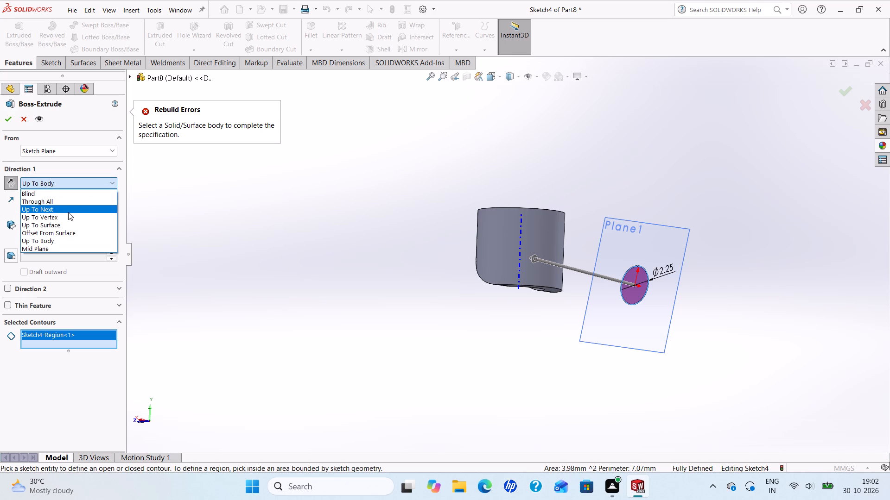
left_click(62, 211)
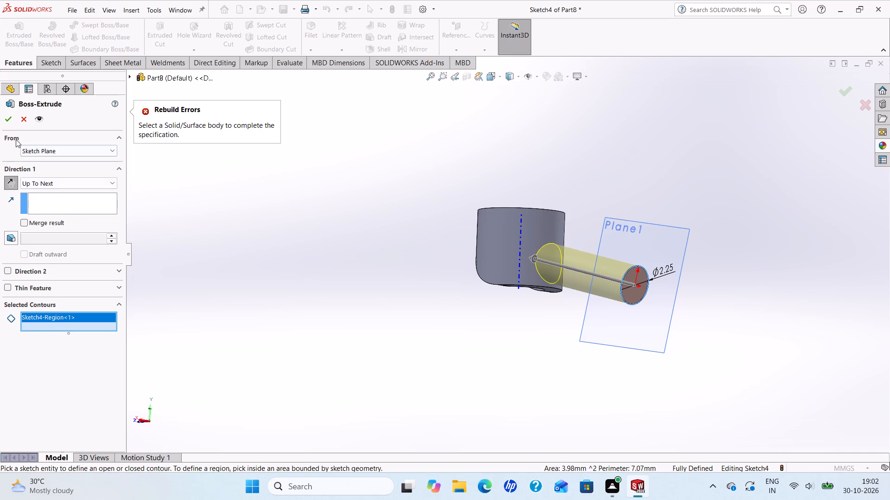
left_click(8, 123)
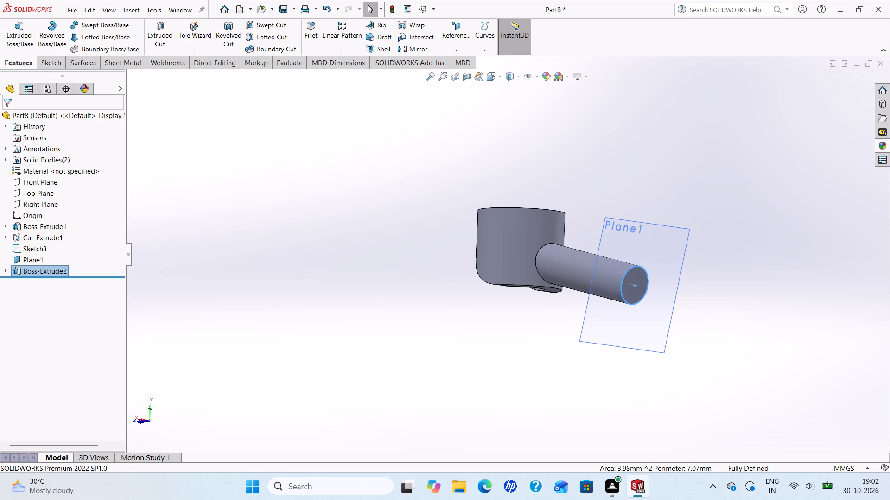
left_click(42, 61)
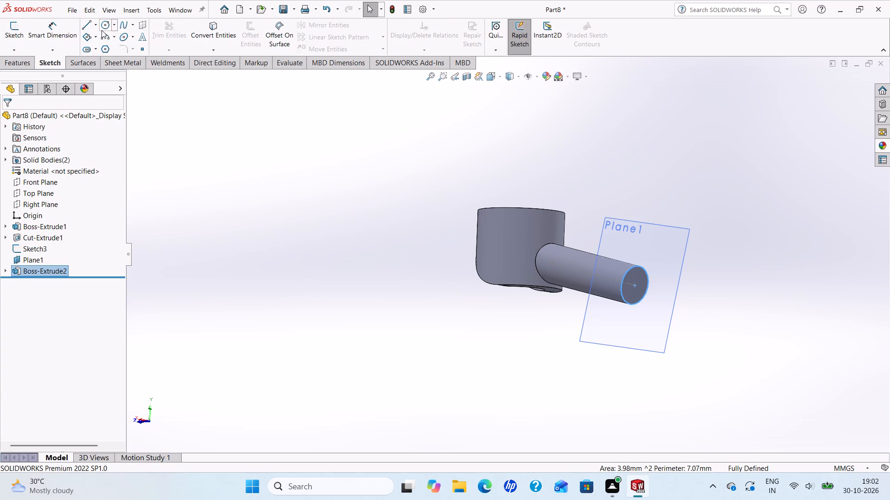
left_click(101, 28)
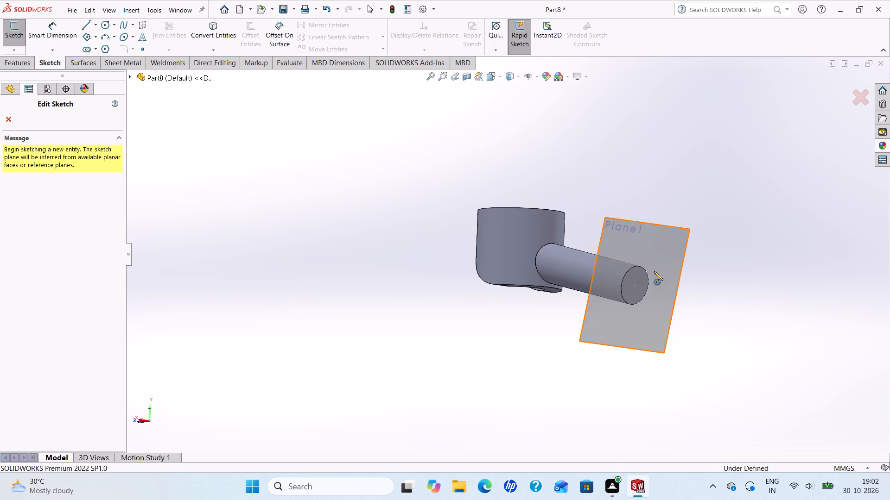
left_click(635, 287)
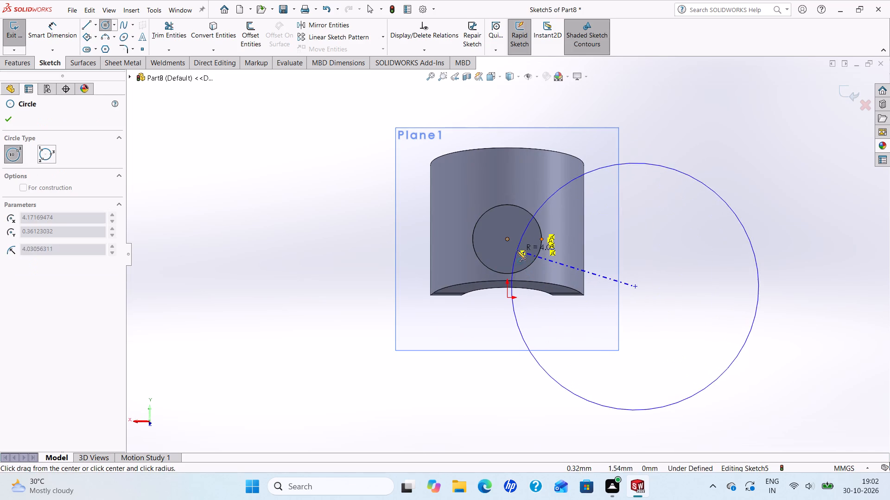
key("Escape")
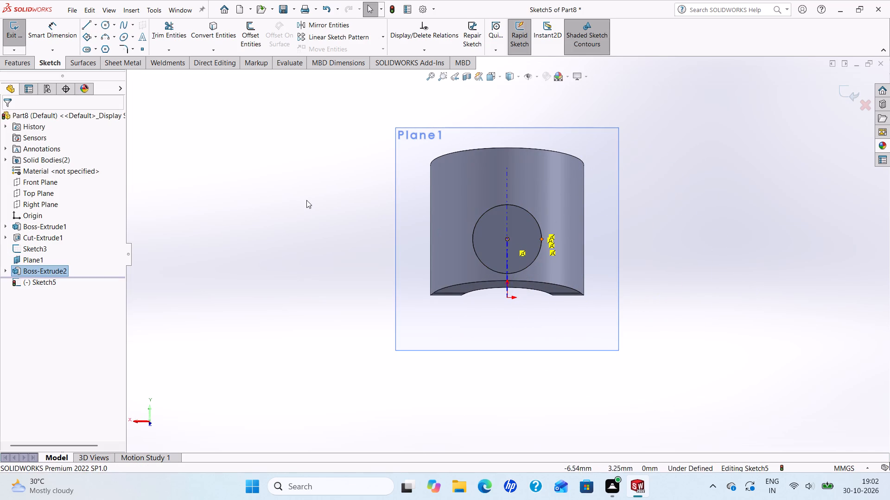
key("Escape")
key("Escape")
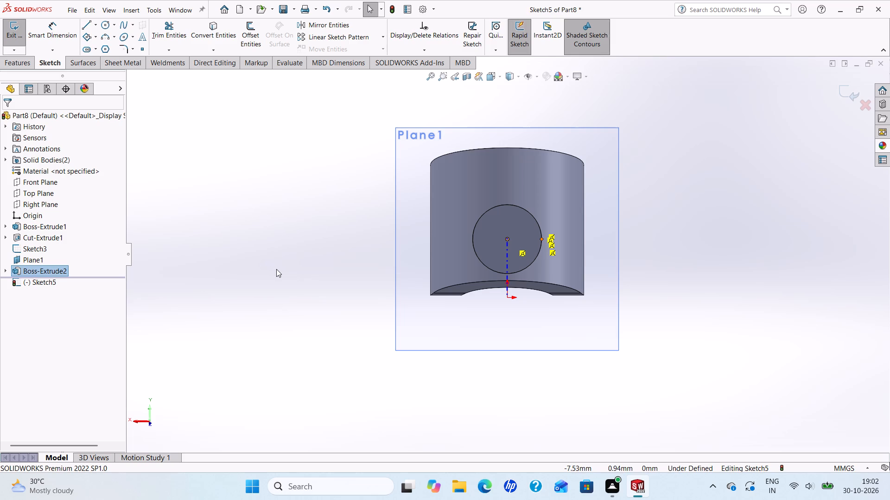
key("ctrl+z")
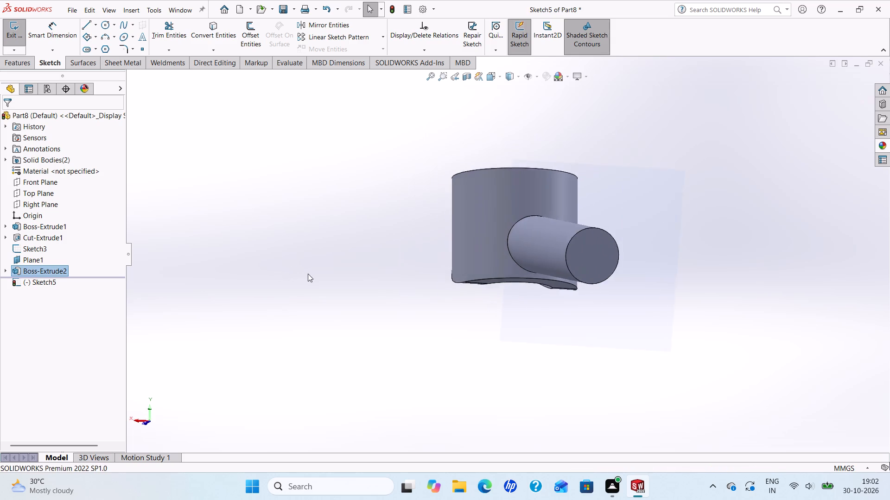
Start a sketch on Plane1 and draw a circle of about 1.66 mm radius centred on the peg's axis.
left_click(643, 242)
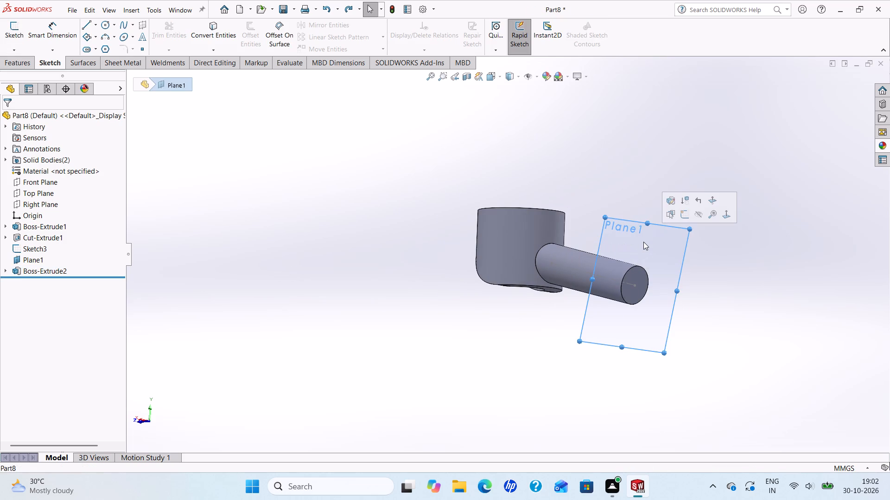
left_click(684, 218)
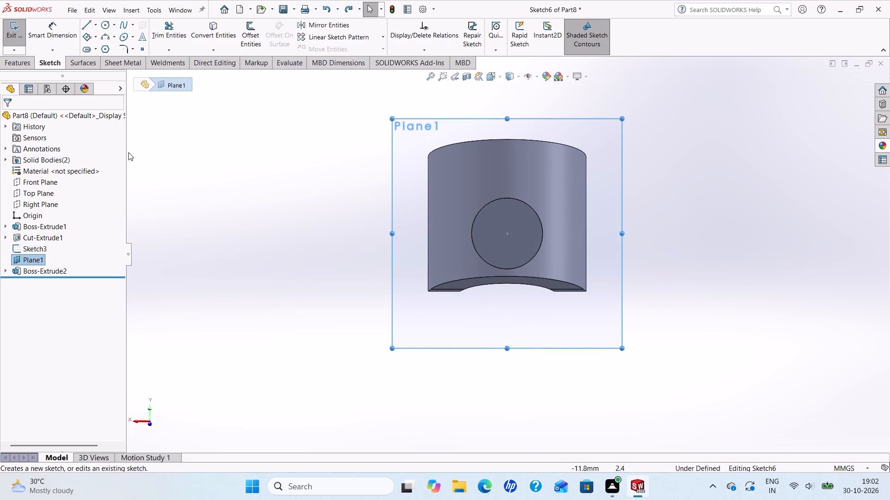
left_click(109, 28)
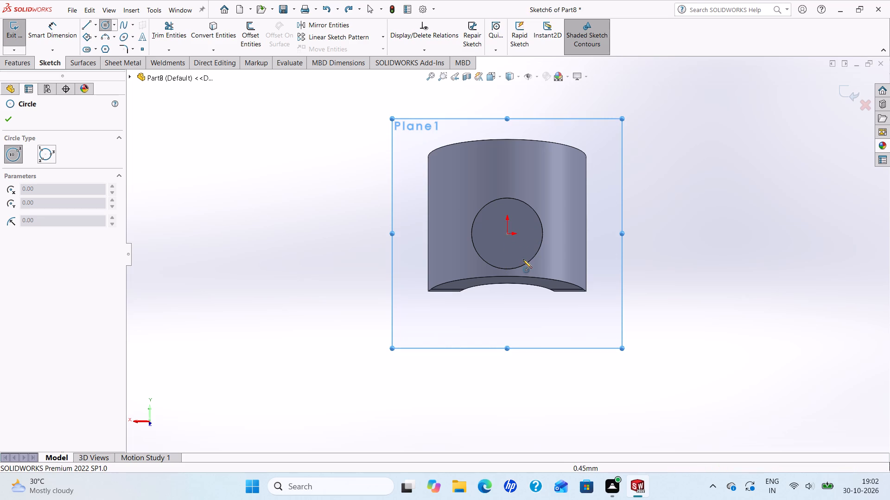
left_click(508, 235)
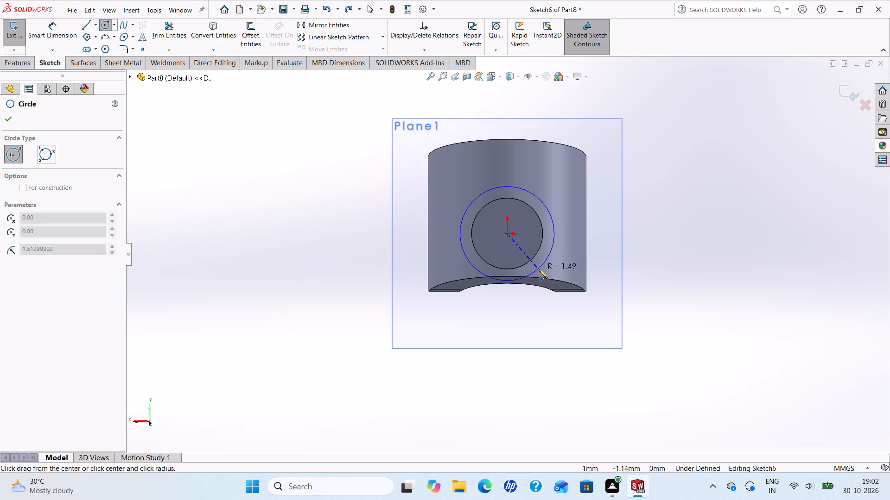
left_click(542, 273)
right_click(542, 273)
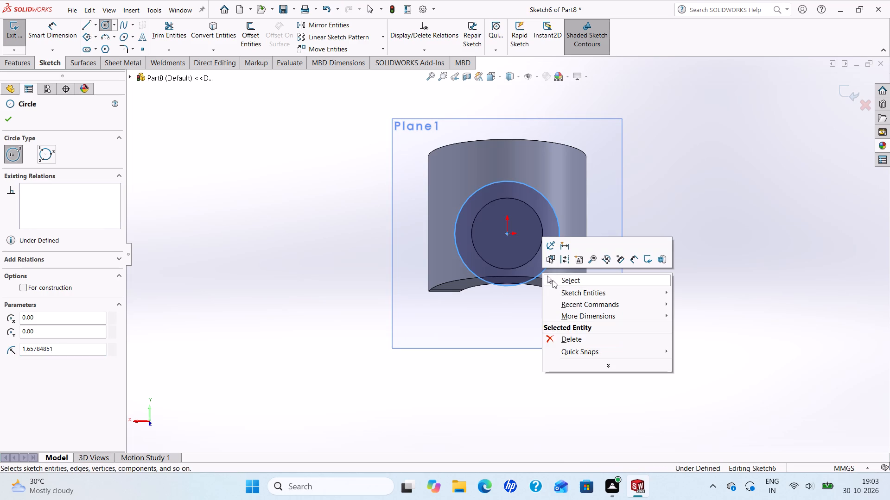
left_click(554, 281)
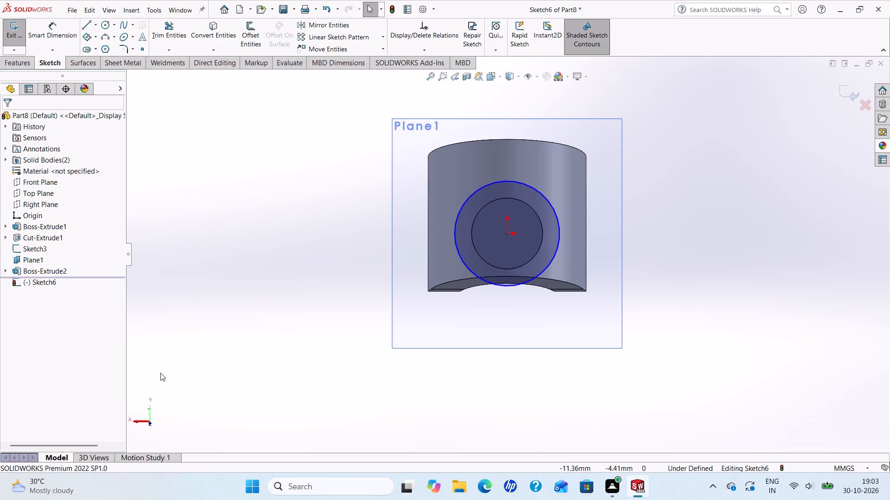
Dimension the new circle's diameter as 2.75 mm.
left_click(51, 40)
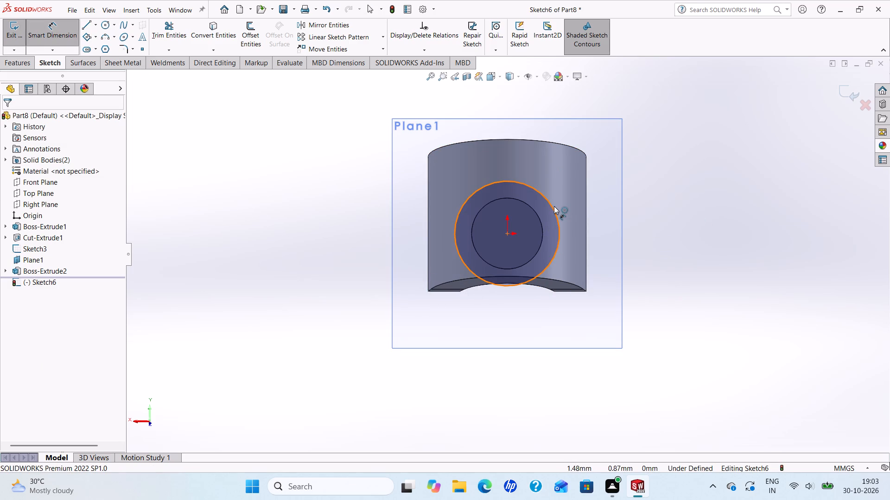
left_click(554, 206)
left_click(738, 169)
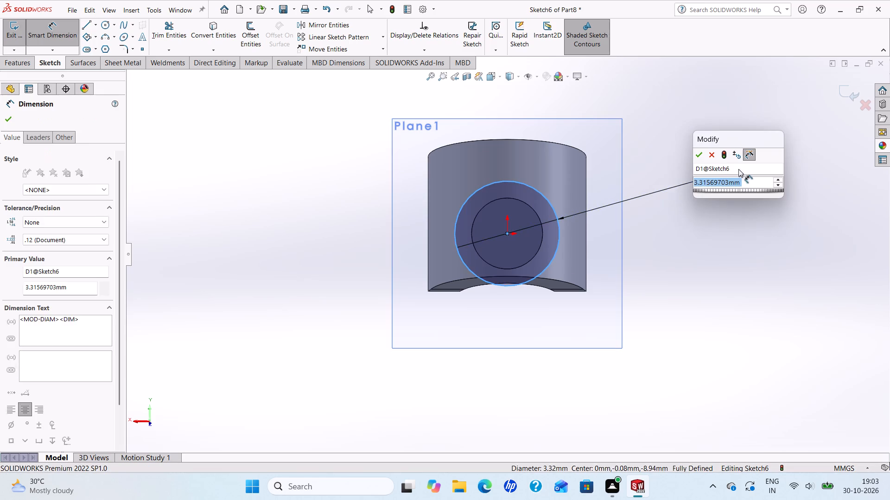
type("2.75")
key("Return")
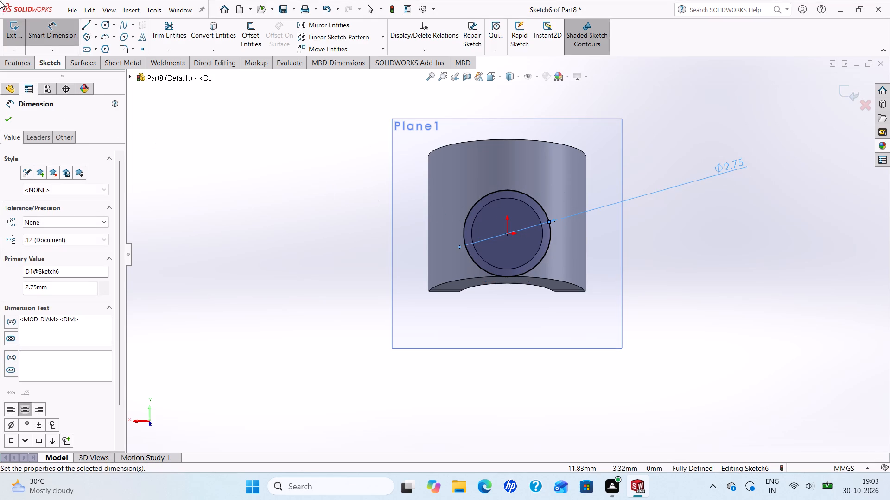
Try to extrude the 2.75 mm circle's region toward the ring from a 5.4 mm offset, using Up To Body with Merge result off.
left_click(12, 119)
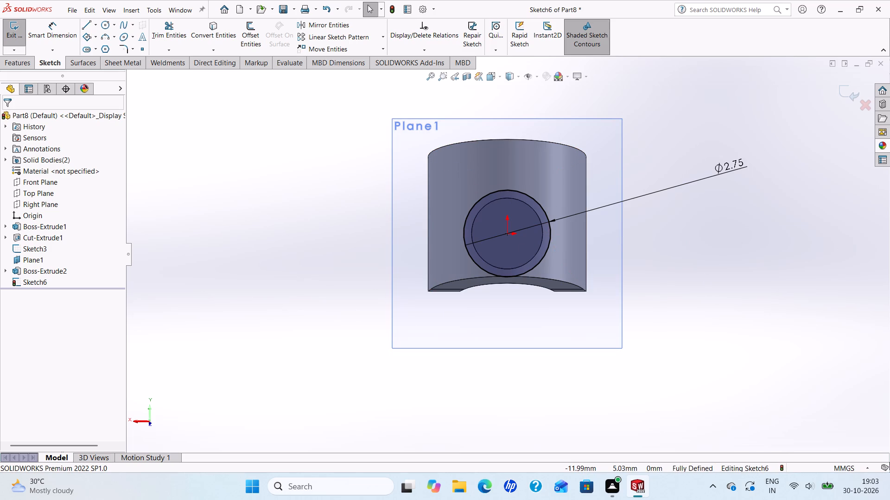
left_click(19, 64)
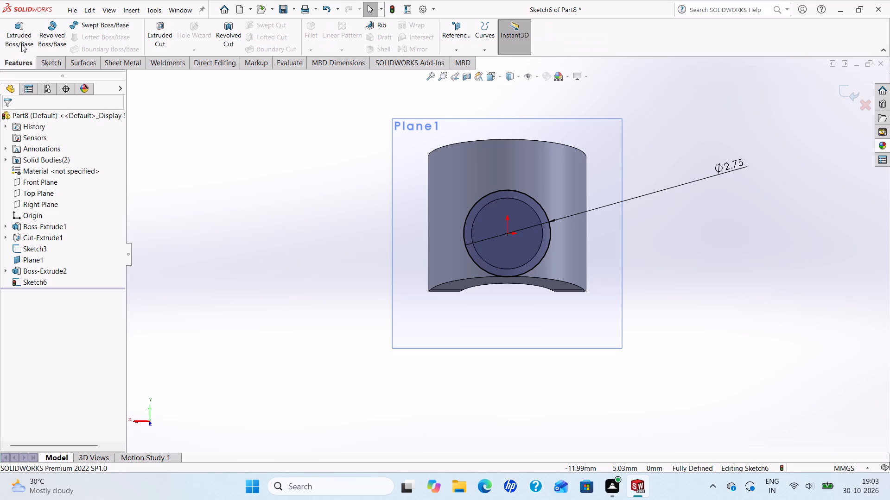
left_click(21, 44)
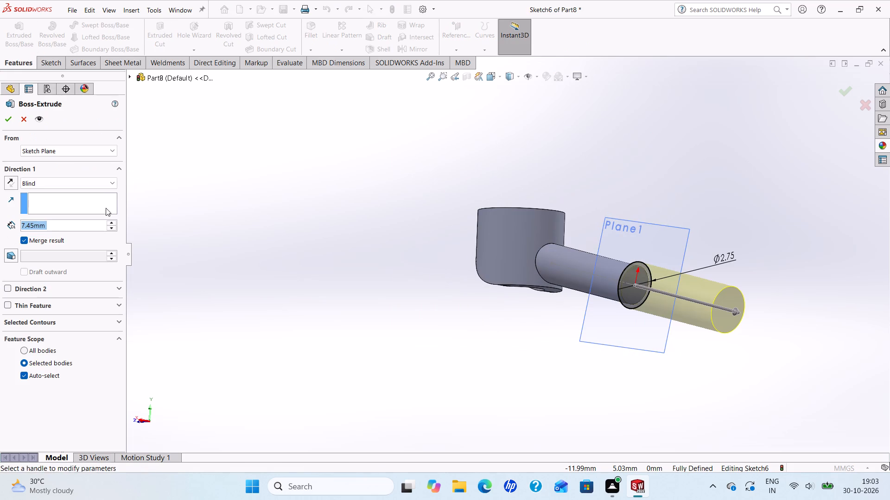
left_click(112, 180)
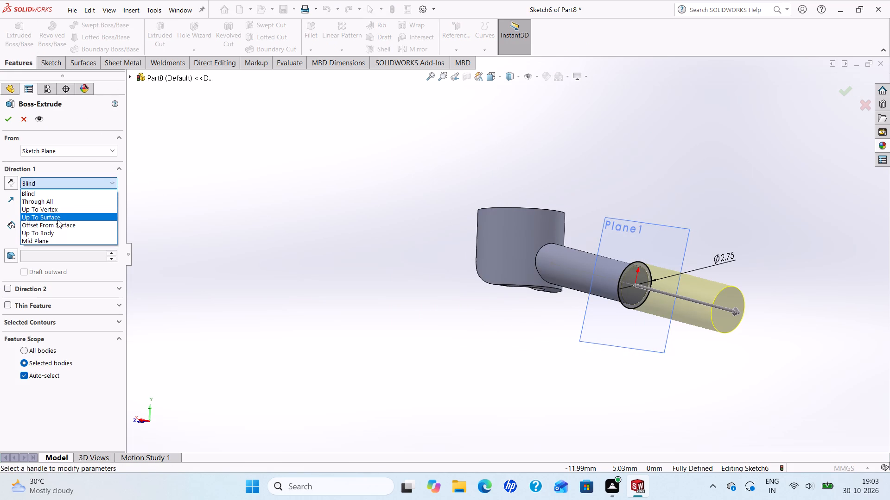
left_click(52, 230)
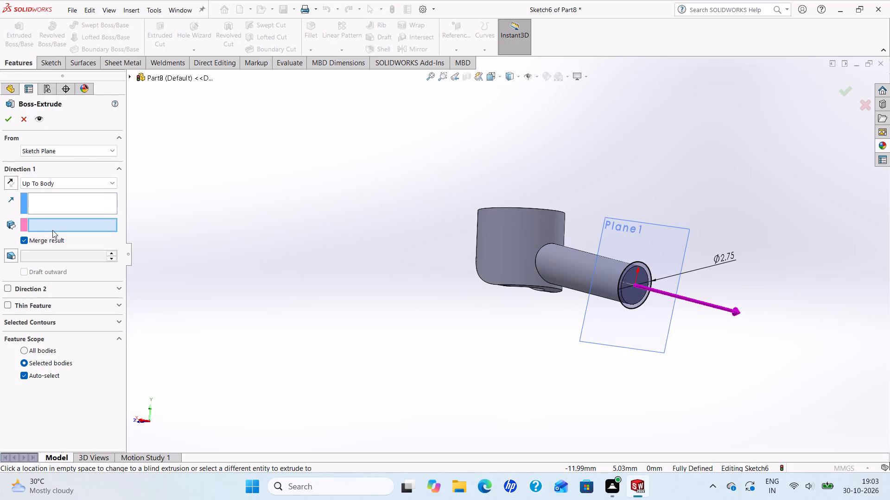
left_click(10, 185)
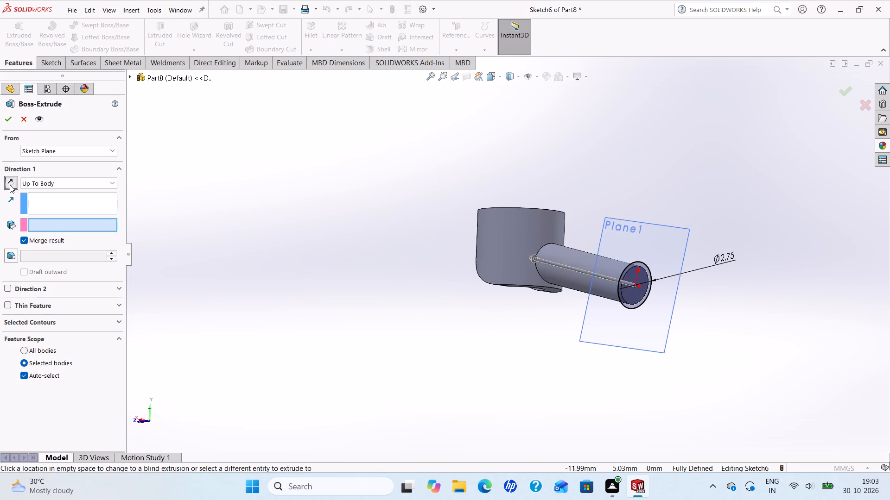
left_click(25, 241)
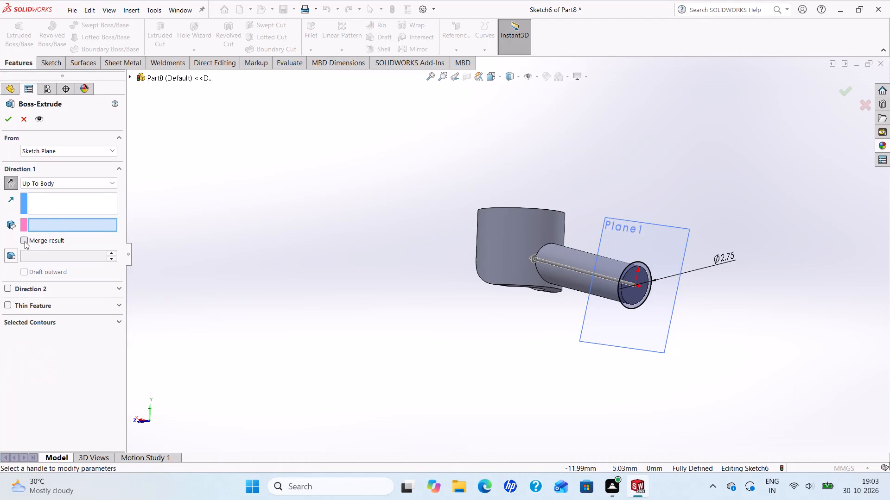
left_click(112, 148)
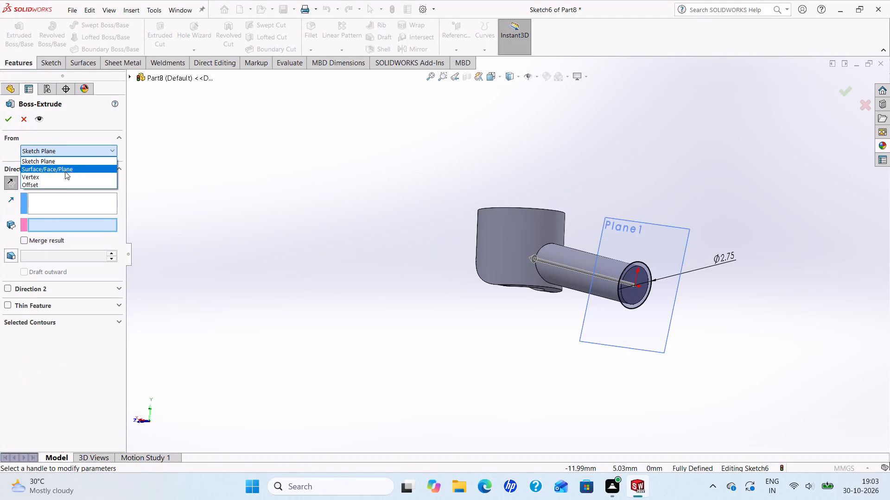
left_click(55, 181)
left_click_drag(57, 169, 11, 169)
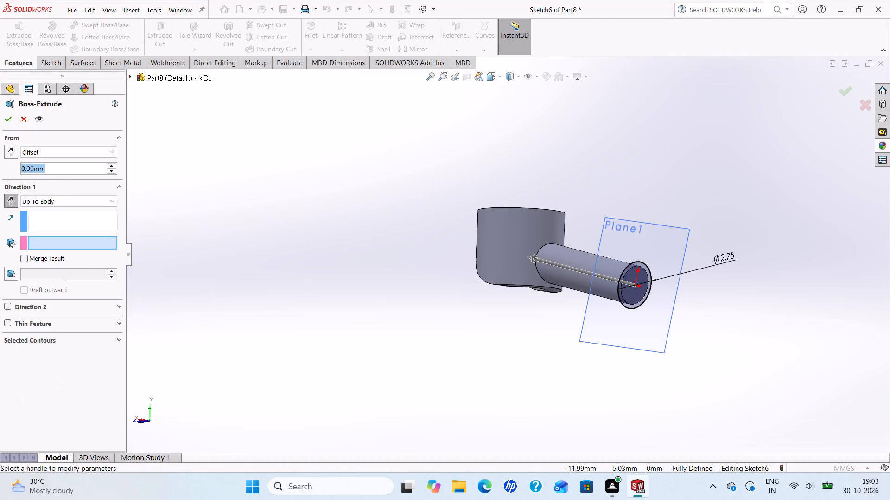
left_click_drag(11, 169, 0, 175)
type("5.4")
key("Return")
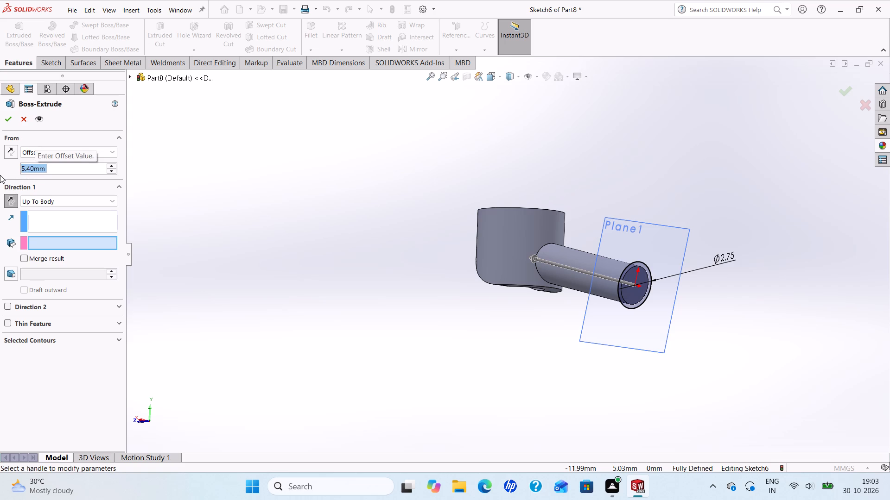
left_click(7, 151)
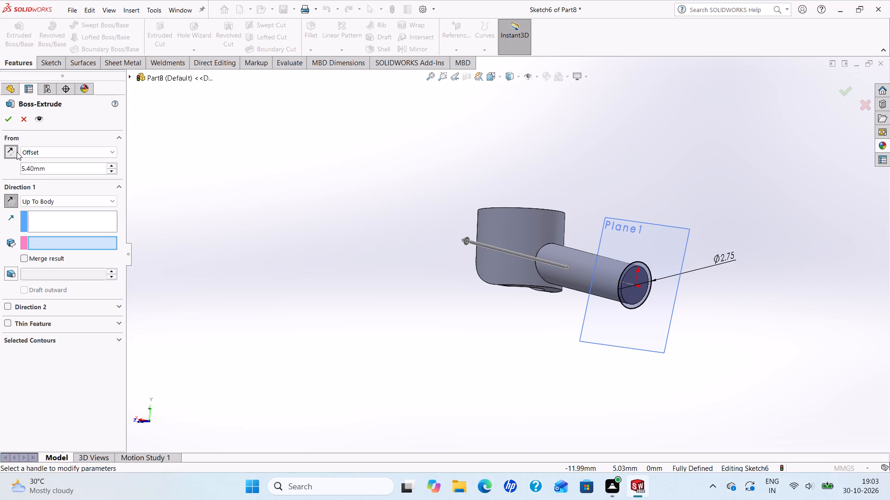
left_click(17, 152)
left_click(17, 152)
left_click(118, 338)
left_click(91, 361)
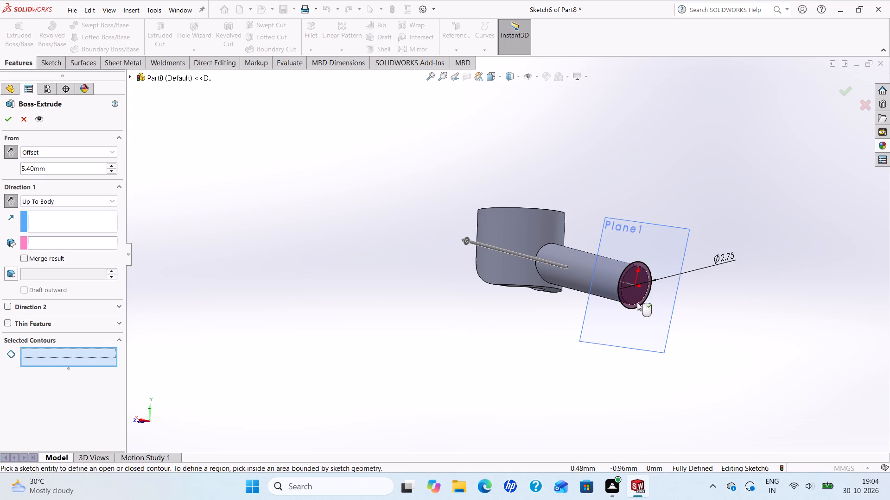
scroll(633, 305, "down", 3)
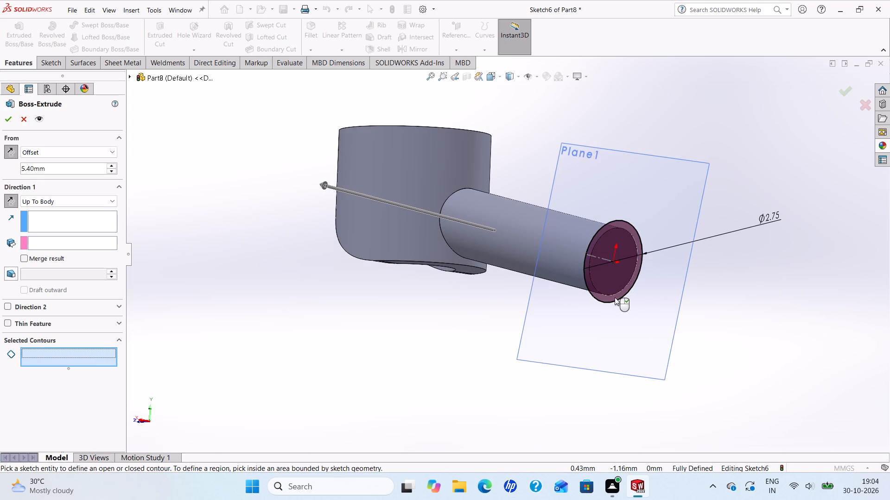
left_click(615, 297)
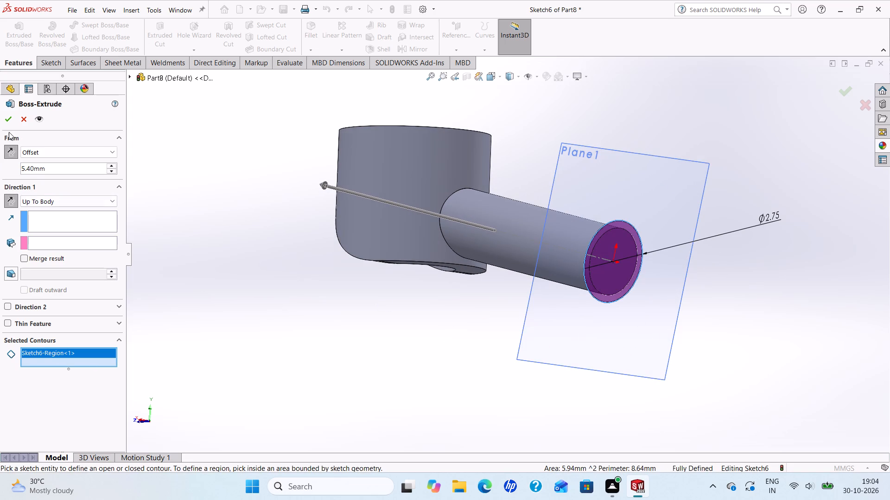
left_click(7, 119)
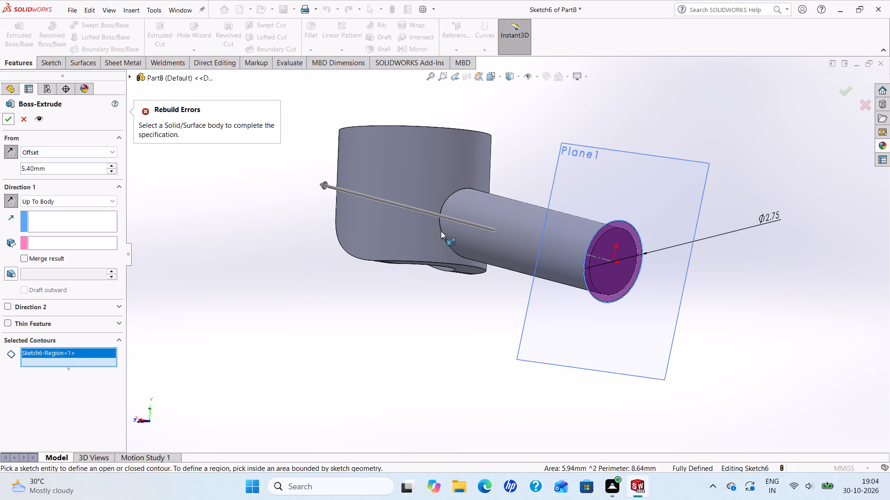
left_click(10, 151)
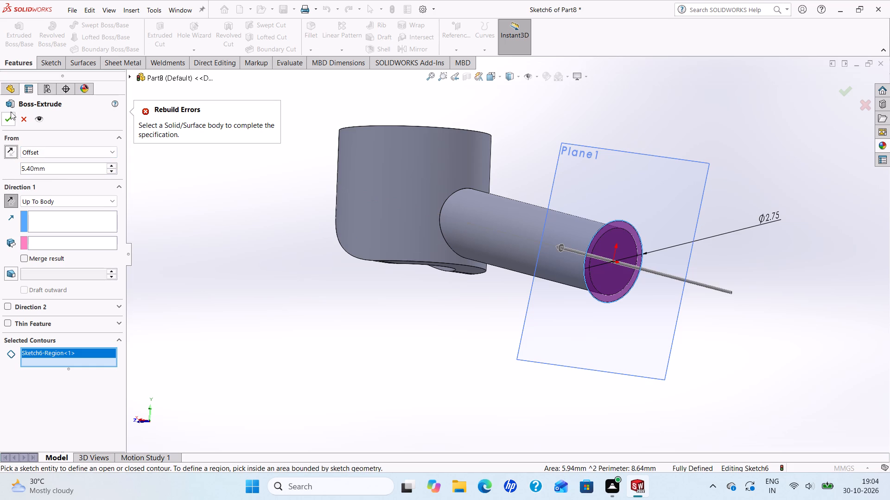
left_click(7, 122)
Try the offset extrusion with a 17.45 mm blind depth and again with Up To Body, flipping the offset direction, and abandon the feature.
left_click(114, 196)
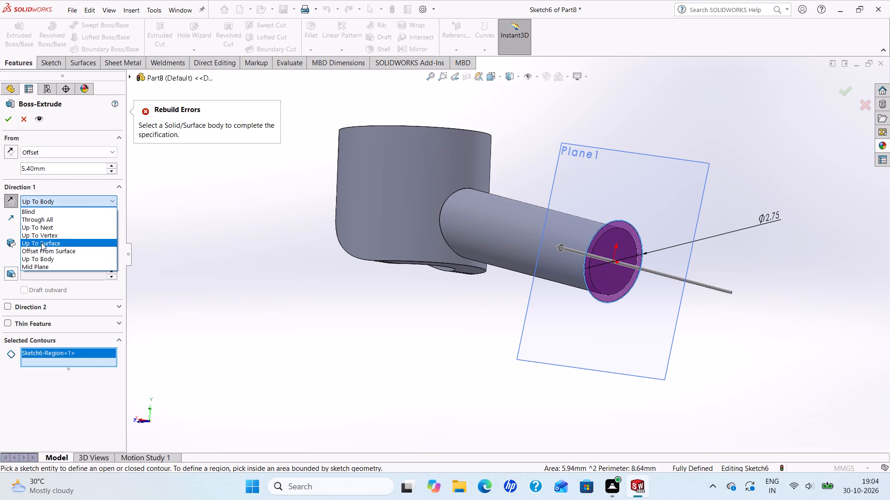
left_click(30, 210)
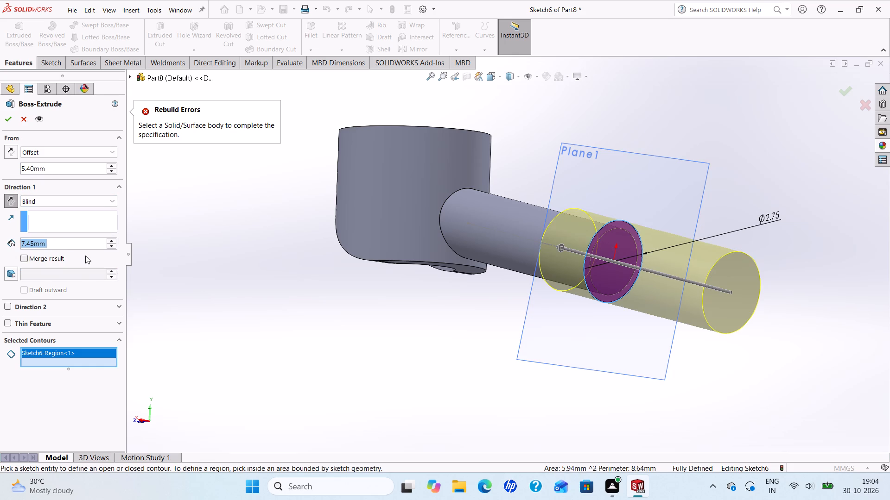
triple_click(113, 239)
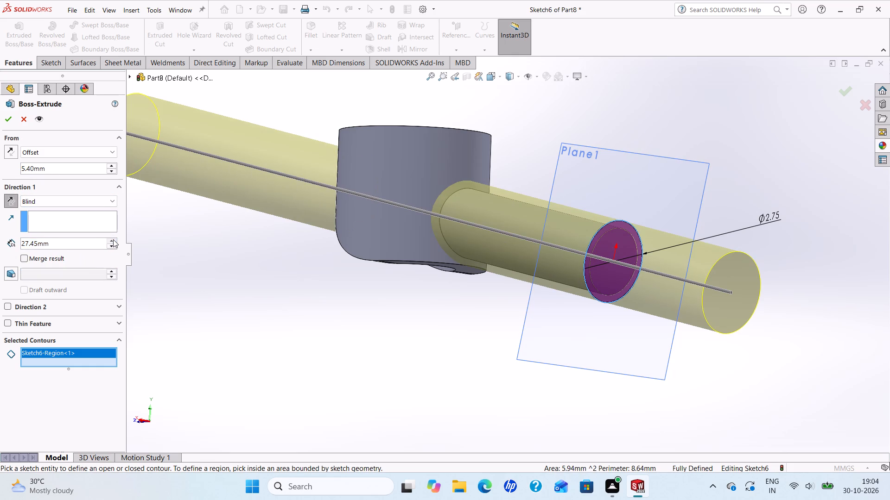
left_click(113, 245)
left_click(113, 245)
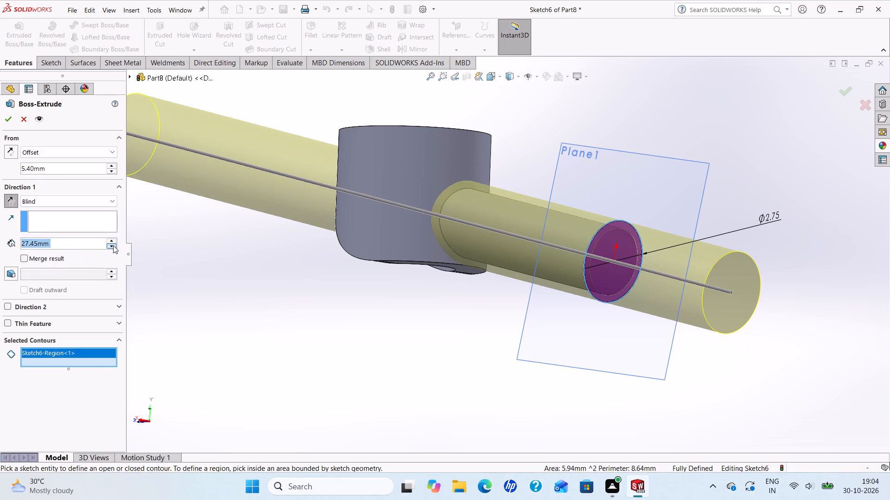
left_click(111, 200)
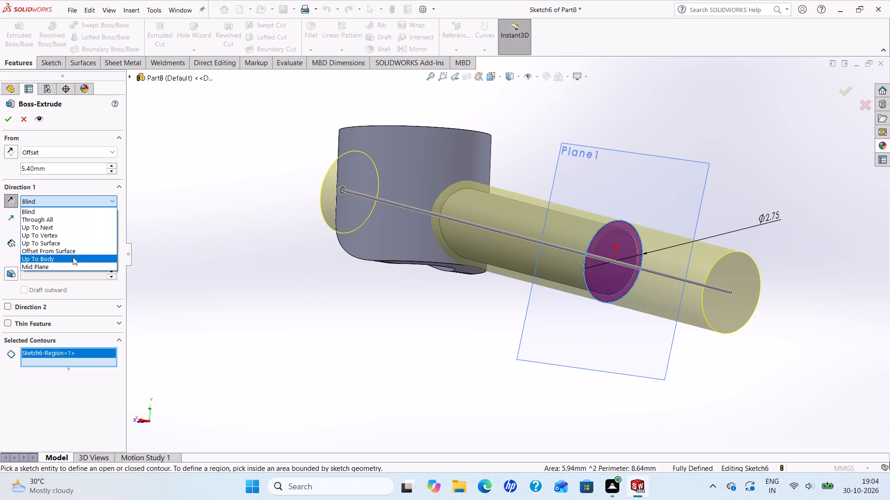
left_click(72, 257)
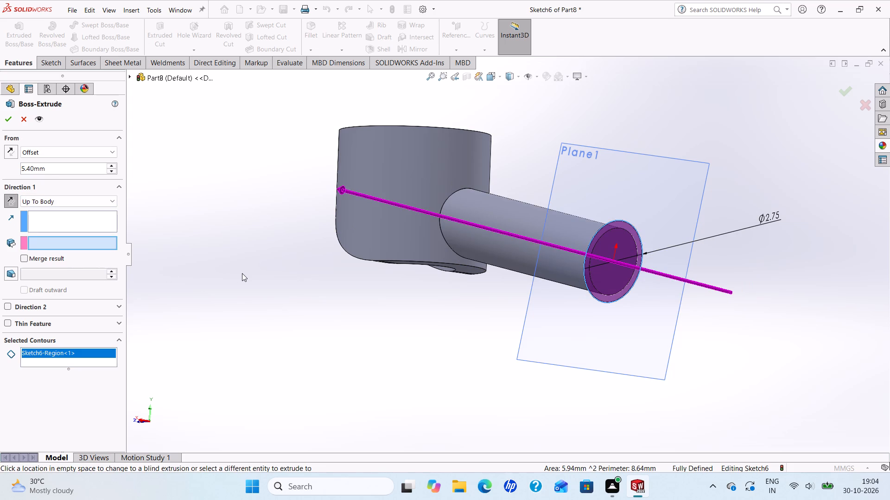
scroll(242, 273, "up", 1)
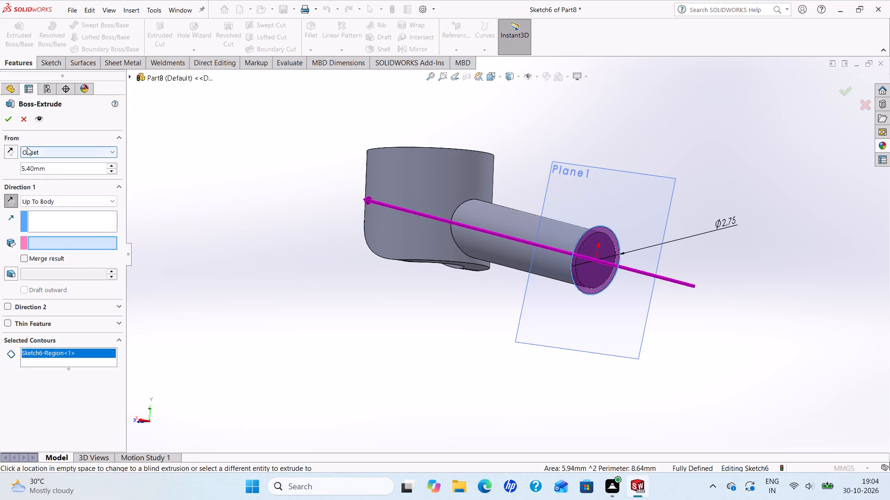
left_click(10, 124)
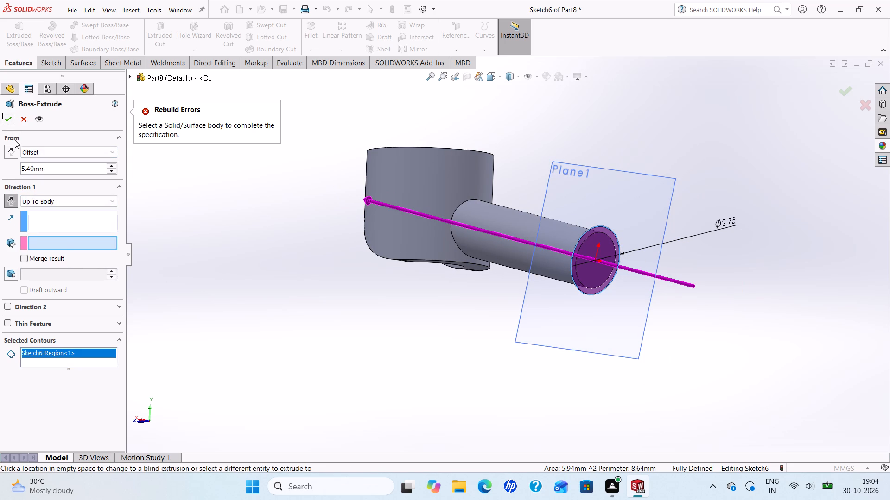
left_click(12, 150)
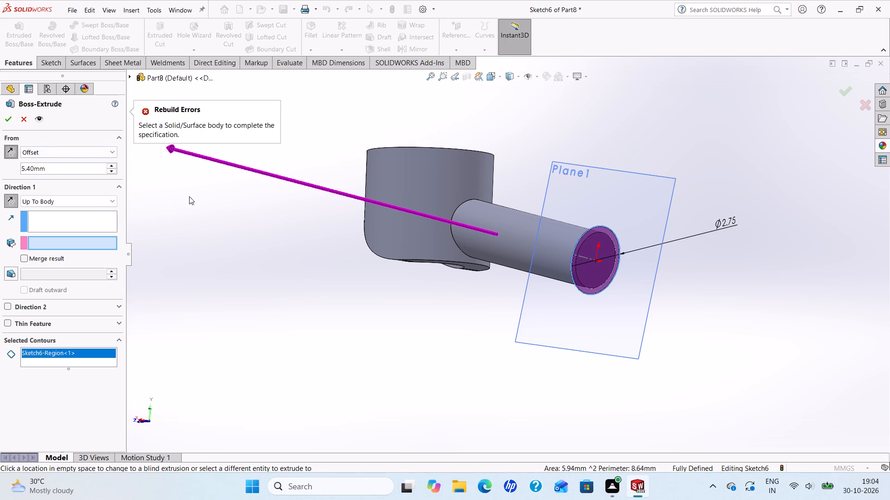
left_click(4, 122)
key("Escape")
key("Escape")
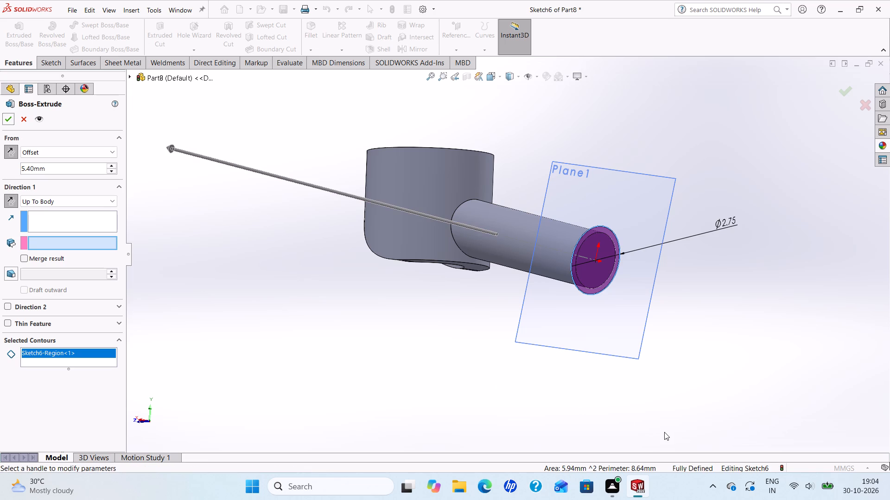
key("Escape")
Convert the circular edge of the peg's end face into the sketch, inside the 2.75 mm circle.
scroll(549, 396, "down", 1)
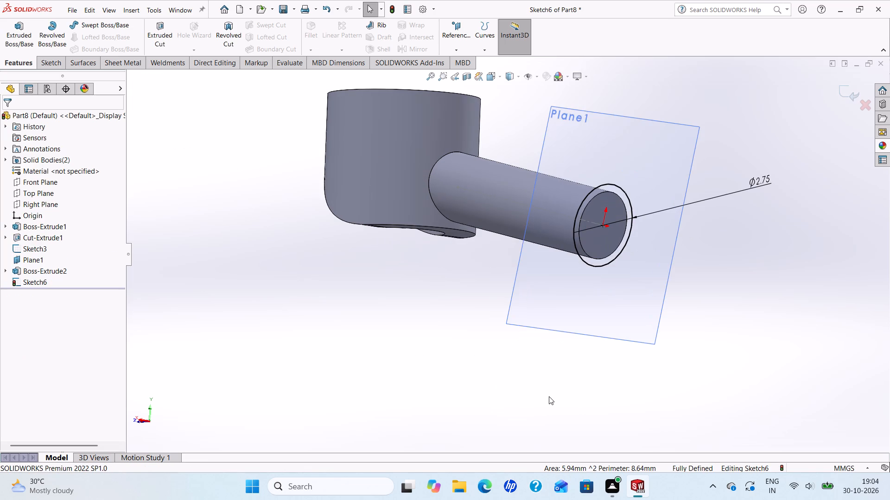
left_click(611, 256)
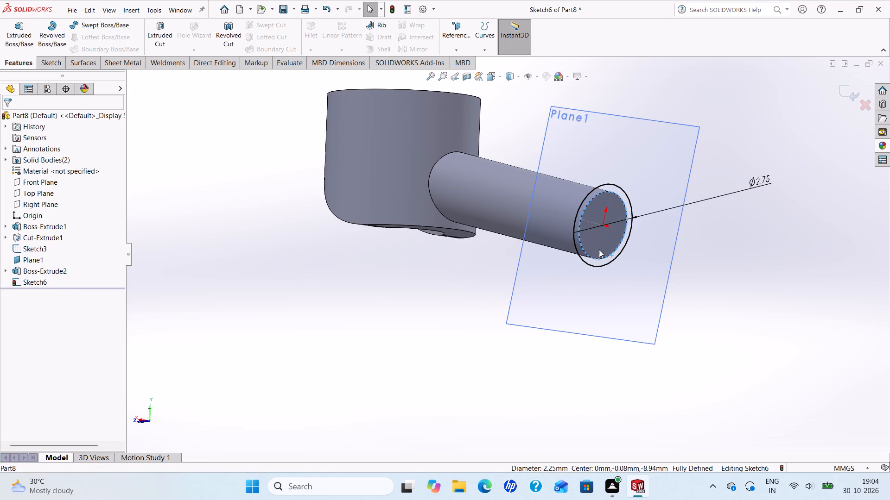
left_click(55, 66)
left_click(211, 37)
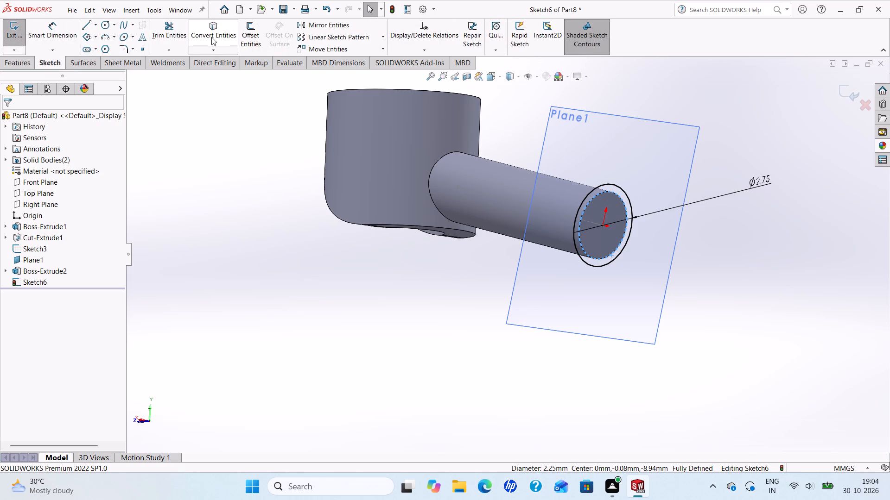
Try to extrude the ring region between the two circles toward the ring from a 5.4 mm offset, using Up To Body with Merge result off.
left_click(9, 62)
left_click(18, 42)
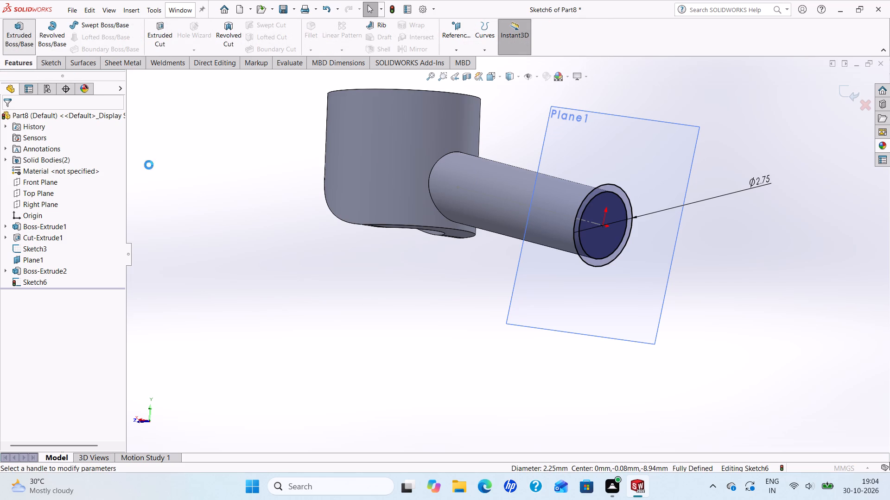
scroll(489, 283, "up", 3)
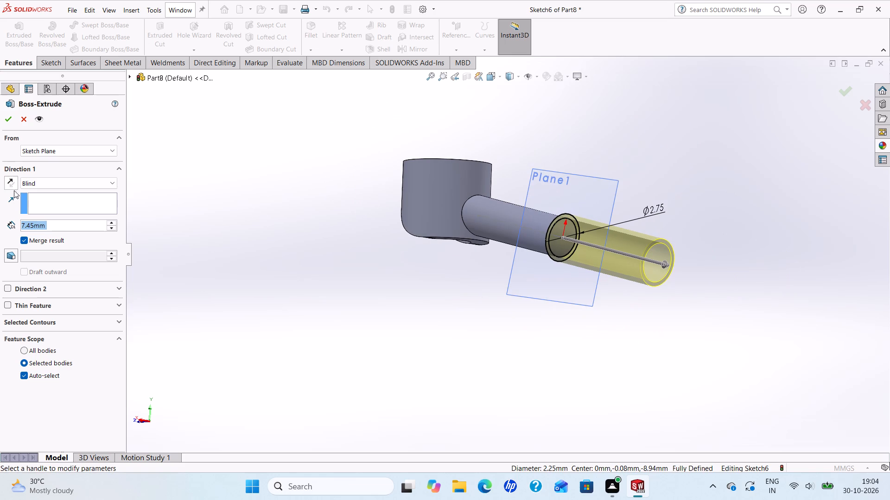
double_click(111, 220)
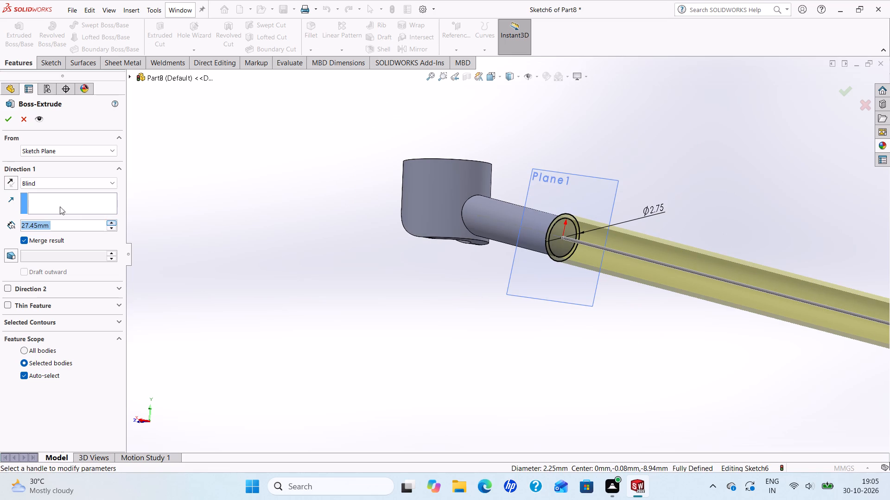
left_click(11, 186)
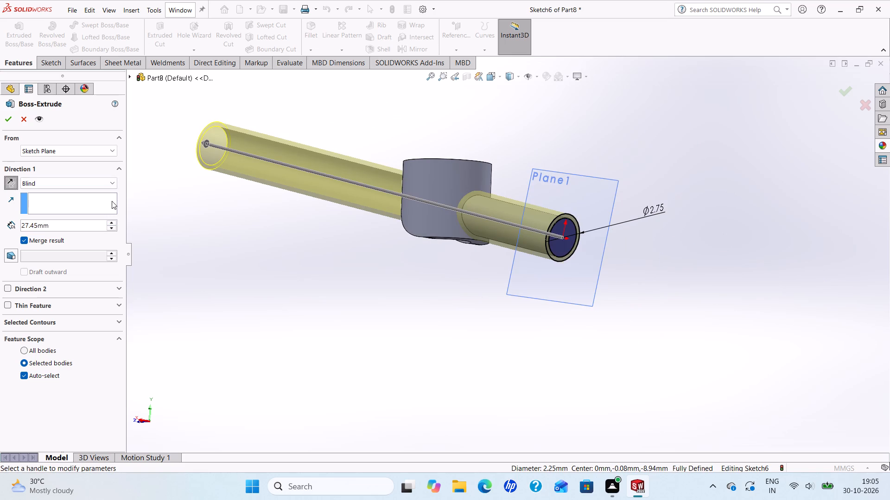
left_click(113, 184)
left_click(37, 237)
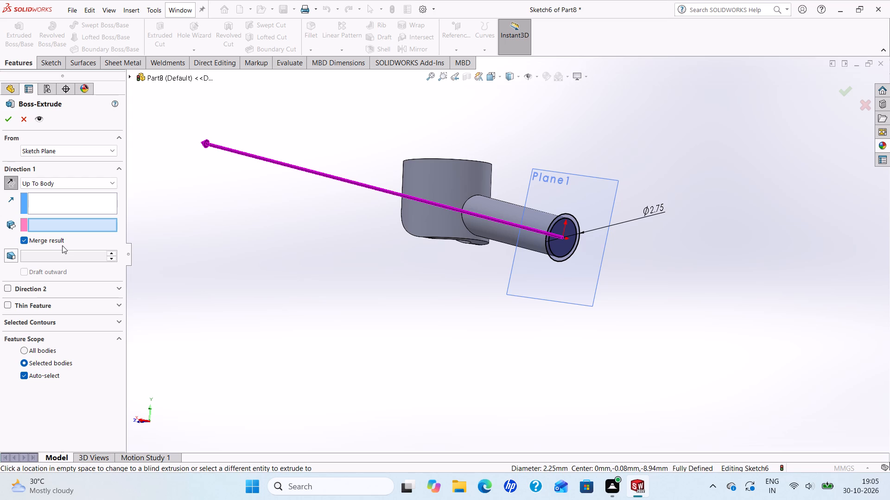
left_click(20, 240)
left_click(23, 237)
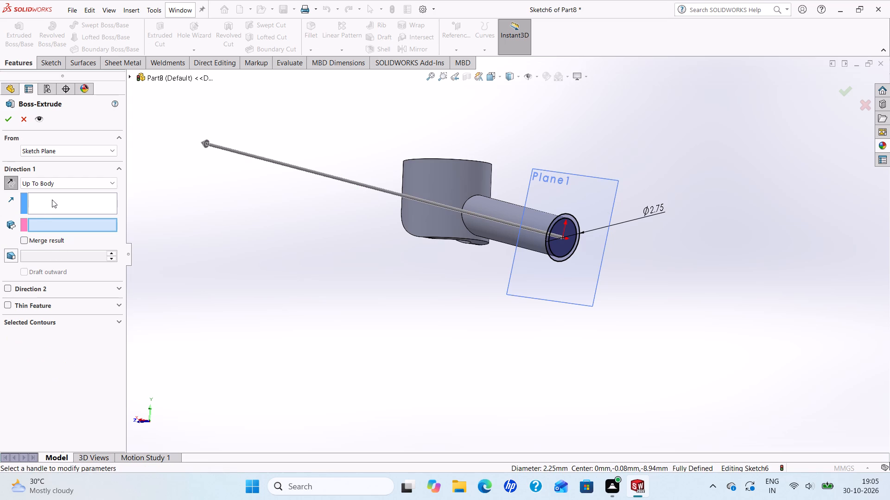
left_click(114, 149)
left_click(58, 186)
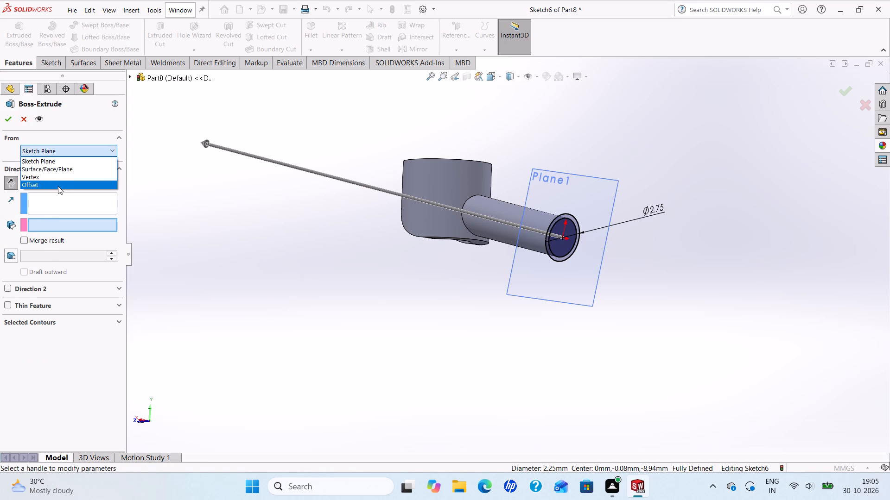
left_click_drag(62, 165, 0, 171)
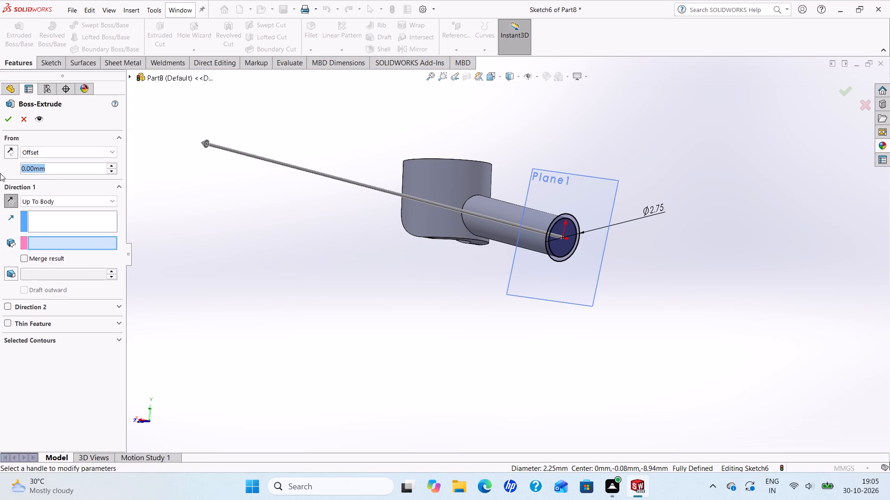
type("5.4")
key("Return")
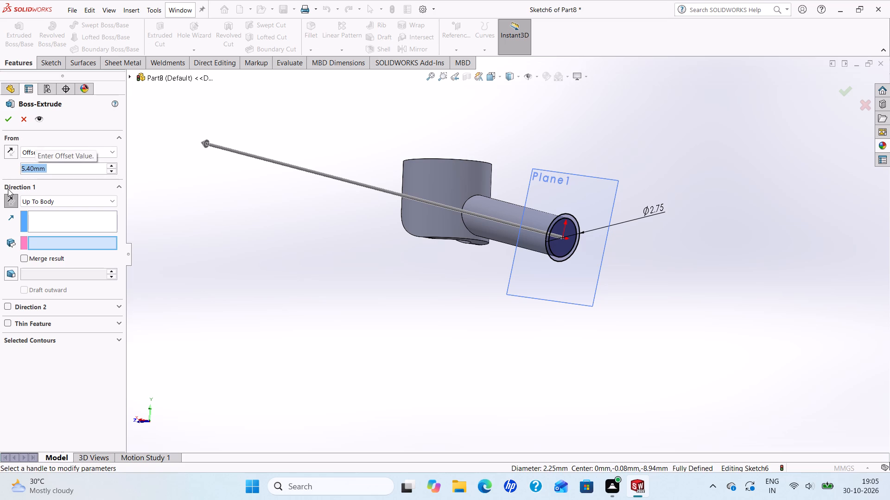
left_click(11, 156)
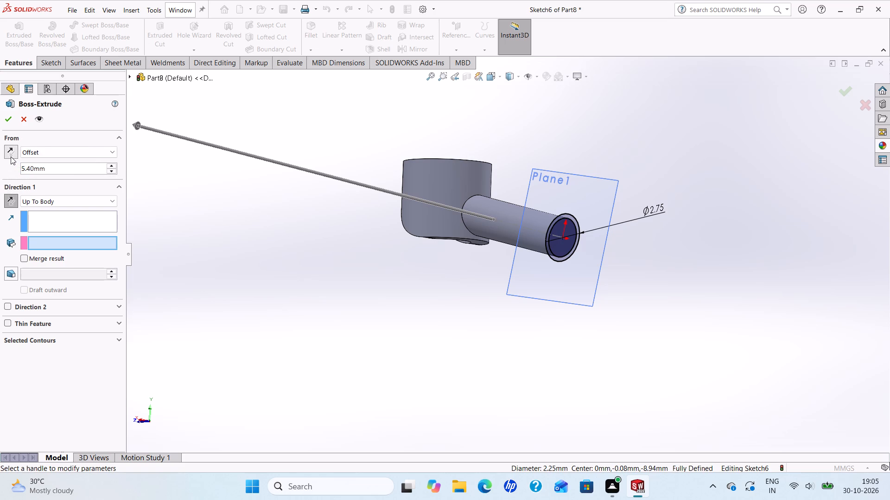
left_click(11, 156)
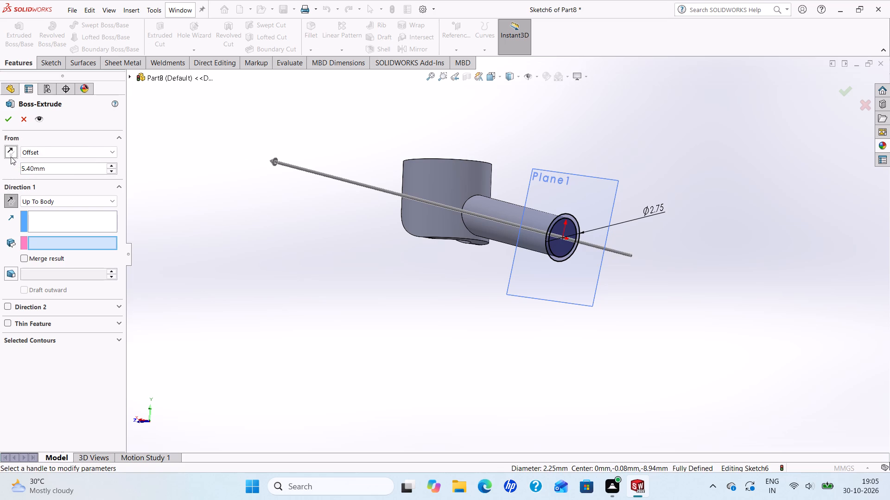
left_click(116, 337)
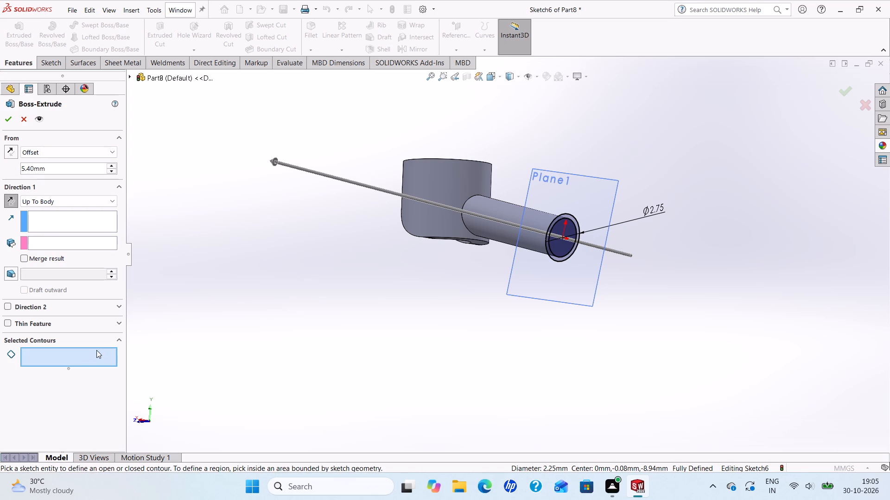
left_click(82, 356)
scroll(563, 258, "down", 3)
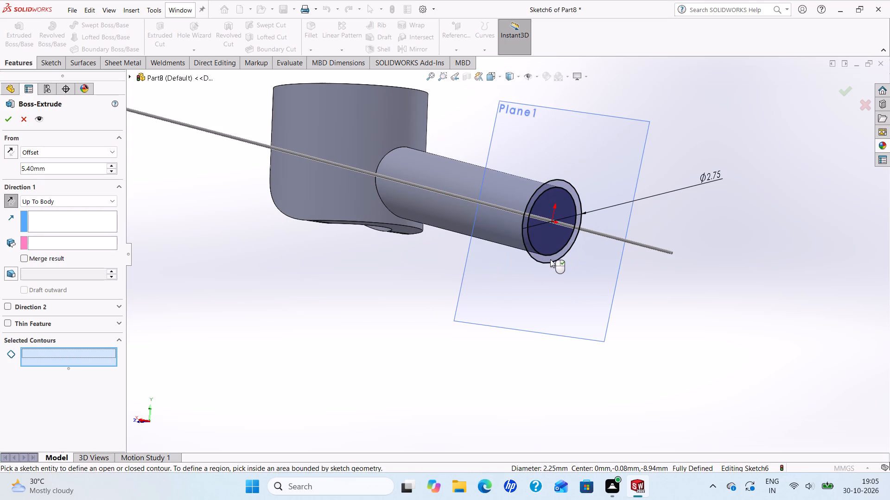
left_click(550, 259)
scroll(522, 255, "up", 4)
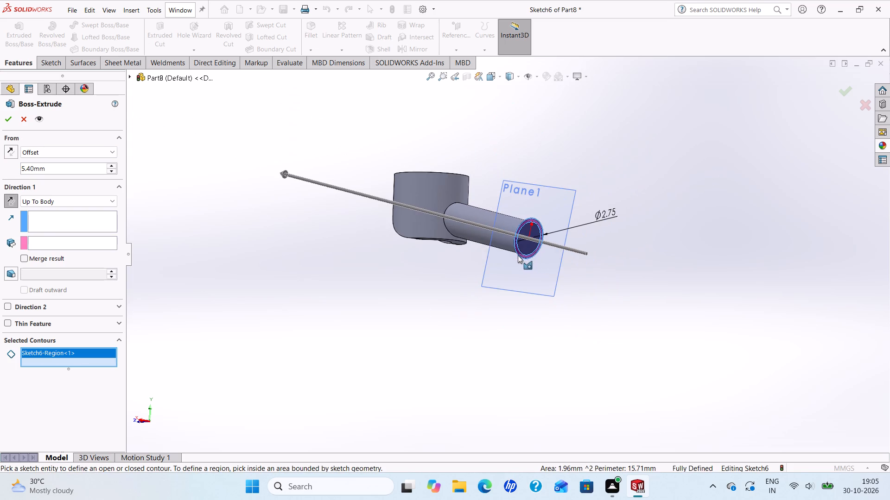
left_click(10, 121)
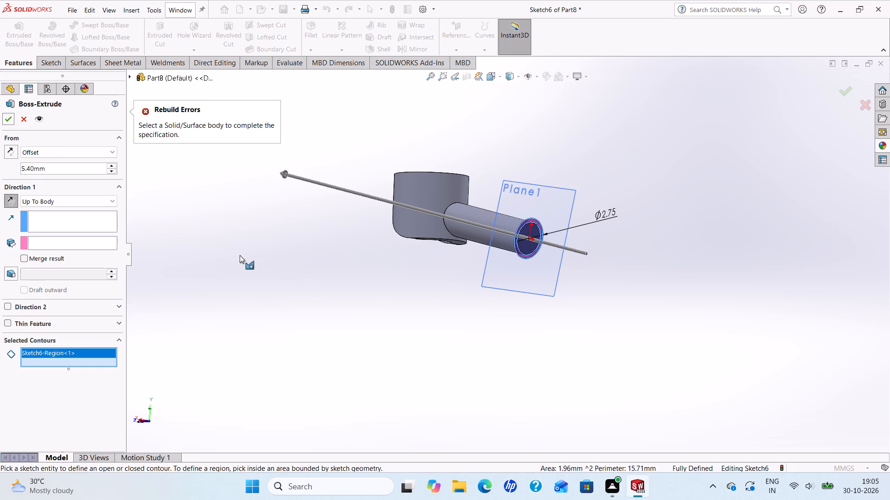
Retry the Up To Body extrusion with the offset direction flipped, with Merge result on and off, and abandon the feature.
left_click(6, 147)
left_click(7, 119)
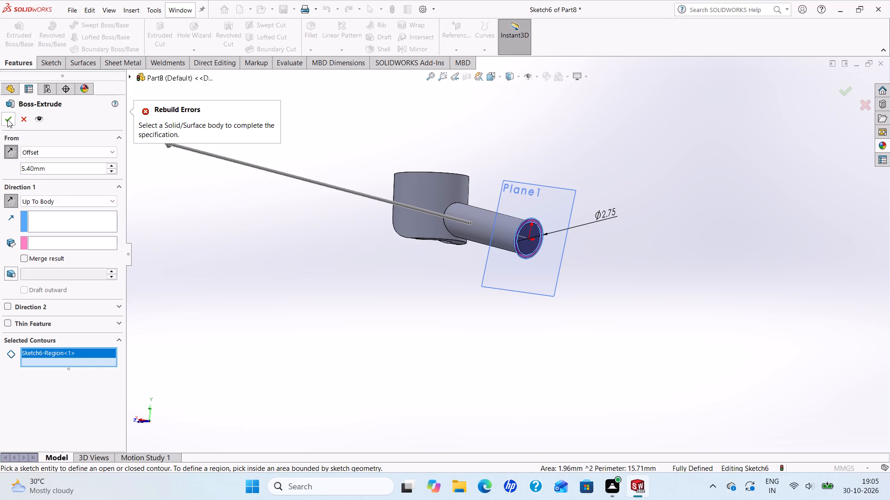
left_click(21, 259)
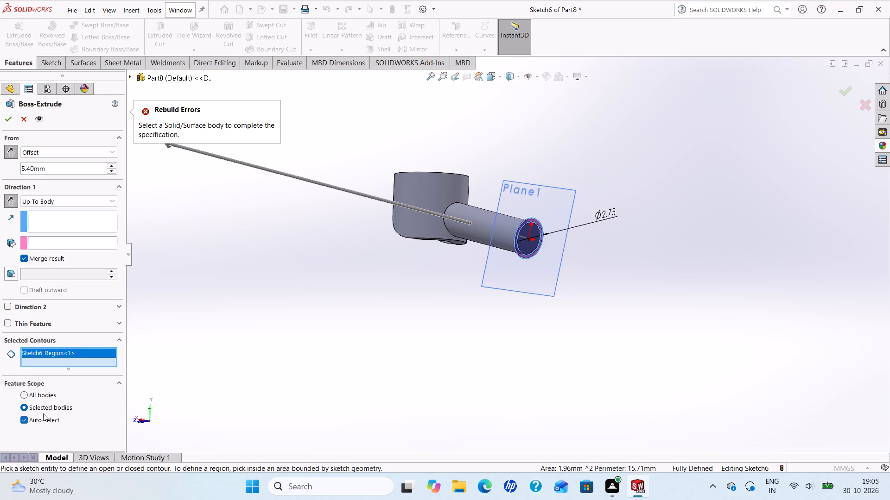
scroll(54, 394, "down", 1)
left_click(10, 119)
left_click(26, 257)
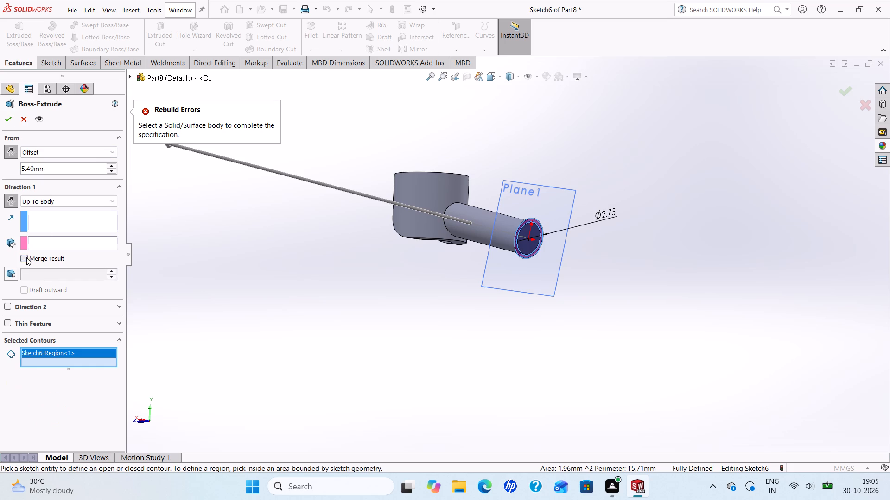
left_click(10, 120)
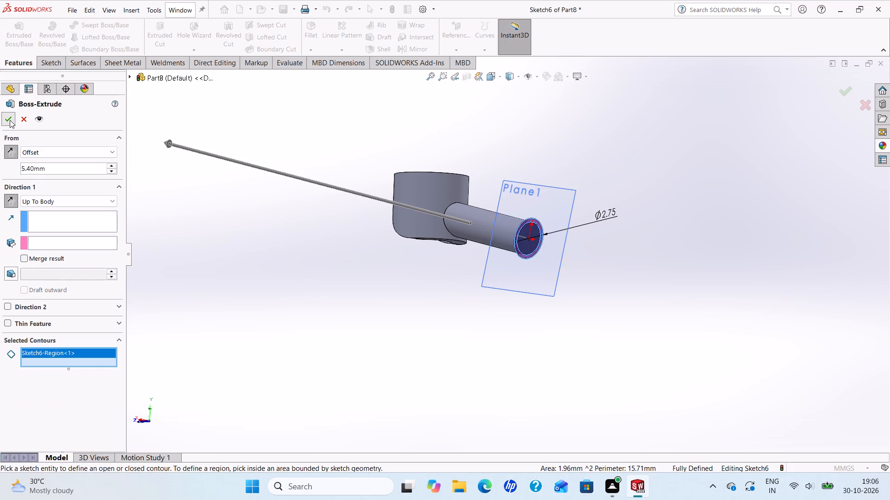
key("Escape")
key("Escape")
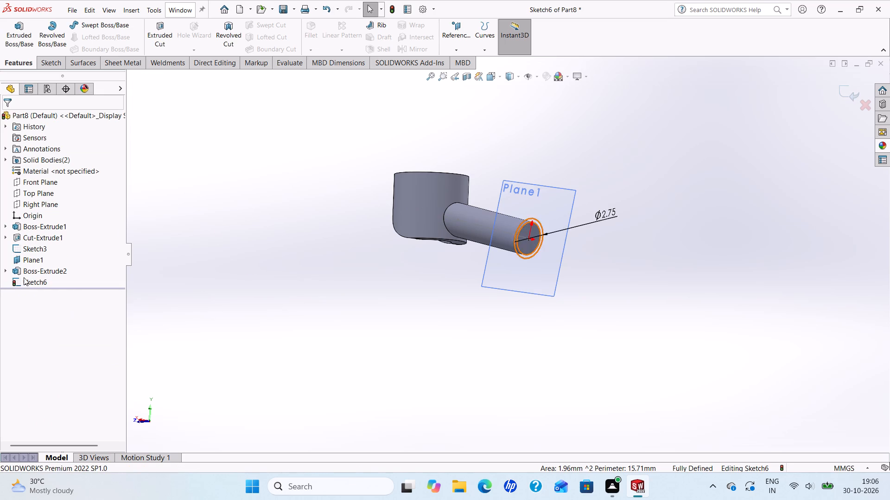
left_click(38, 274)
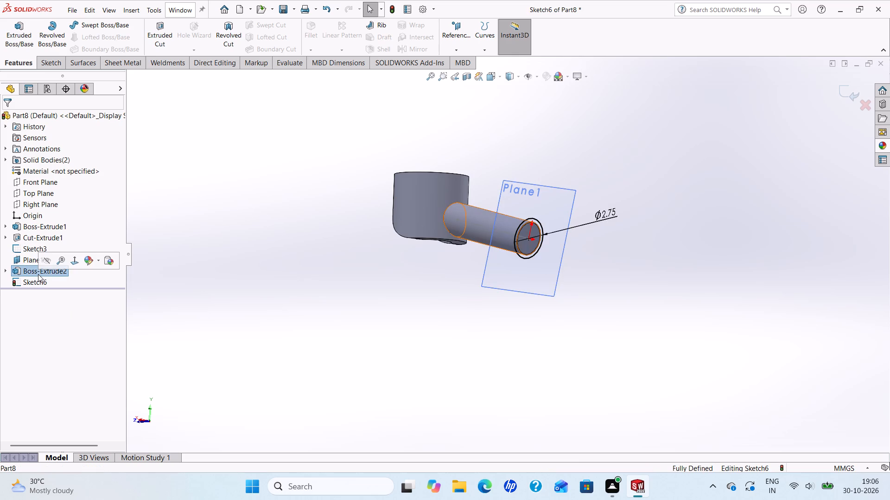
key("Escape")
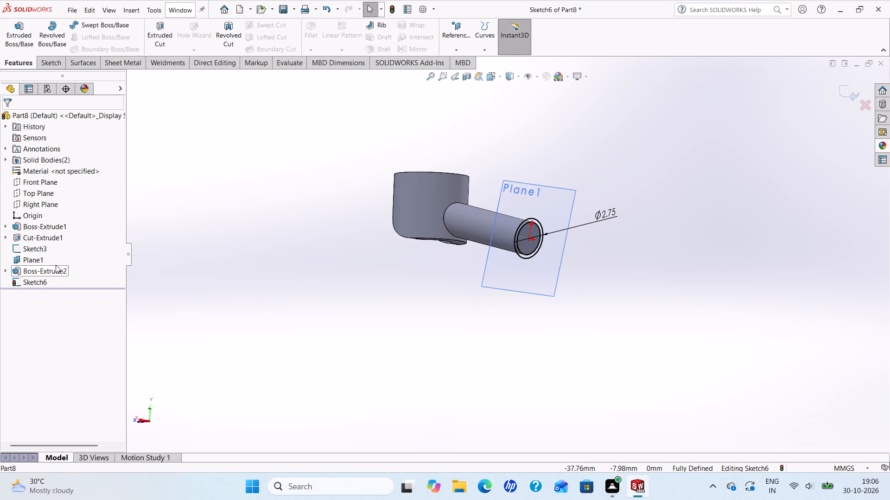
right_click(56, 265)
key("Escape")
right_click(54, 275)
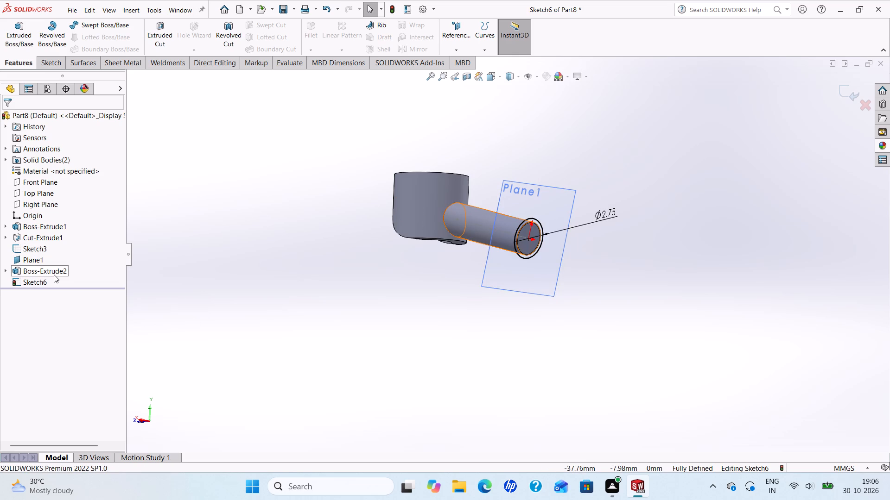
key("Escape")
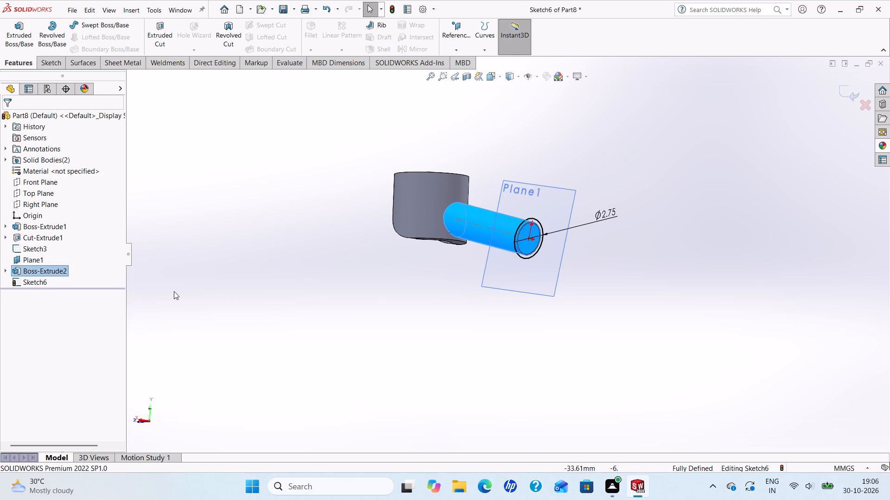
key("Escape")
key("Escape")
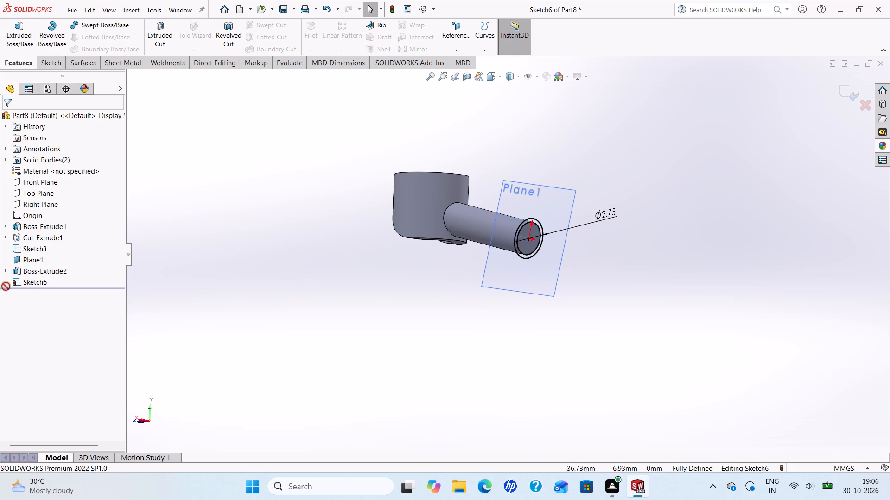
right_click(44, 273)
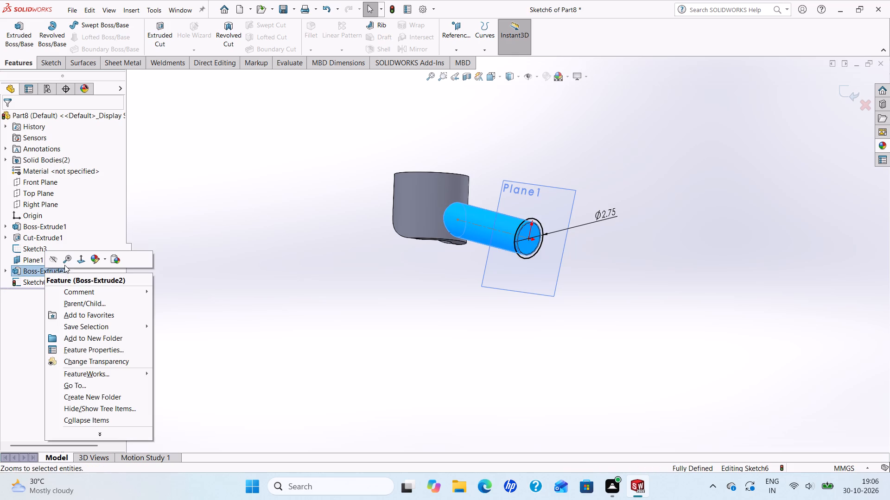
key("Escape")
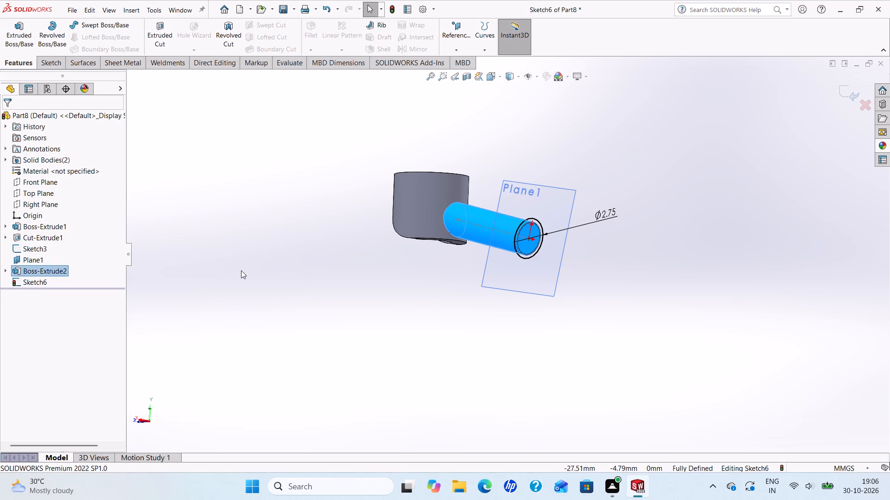
Undo the last change to the sketch on the peg's end face.
key("ctrl+z")
key("Escape")
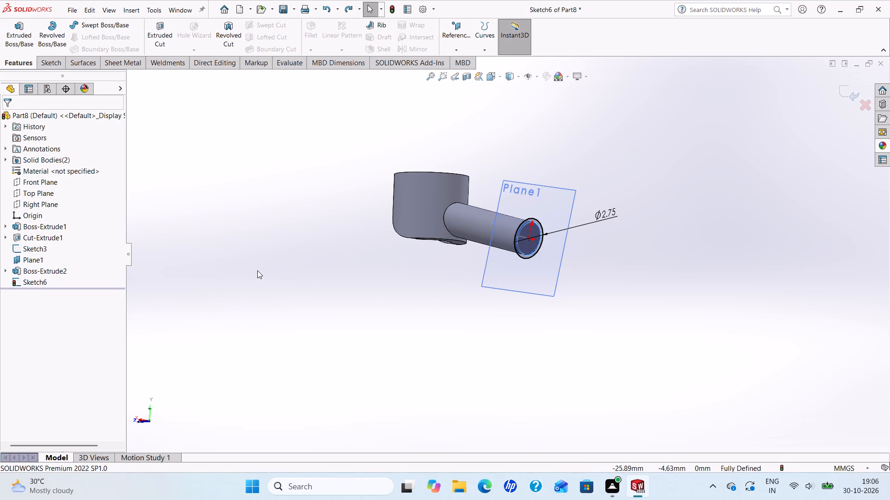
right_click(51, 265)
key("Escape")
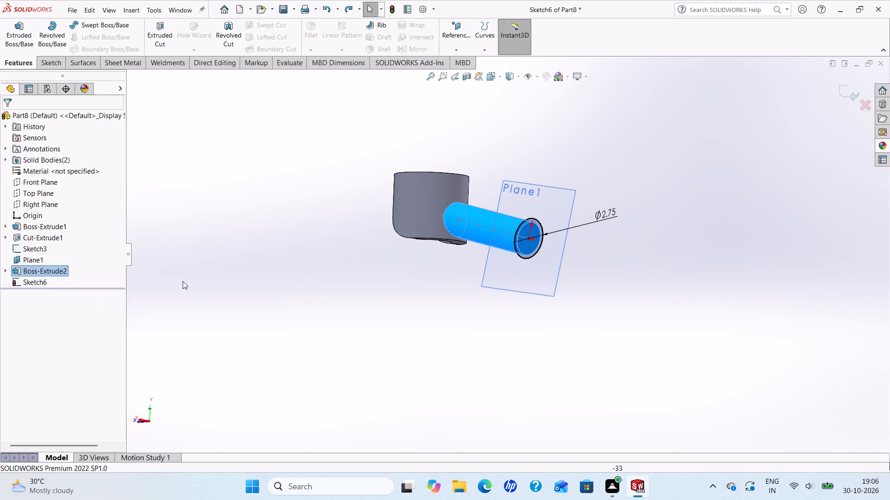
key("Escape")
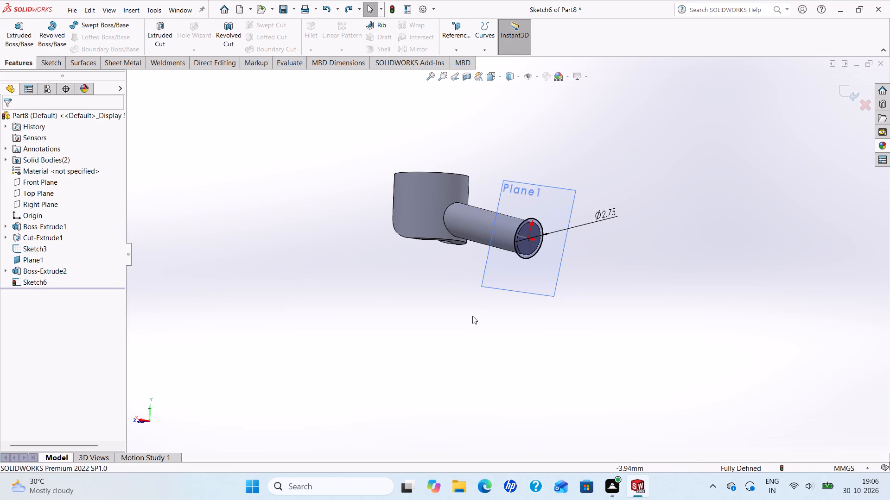
Undo the converted edge, the 2.75 mm circle and the whole sketch on the peg's end face.
key("ctrl+z")
key("ctrl+z")
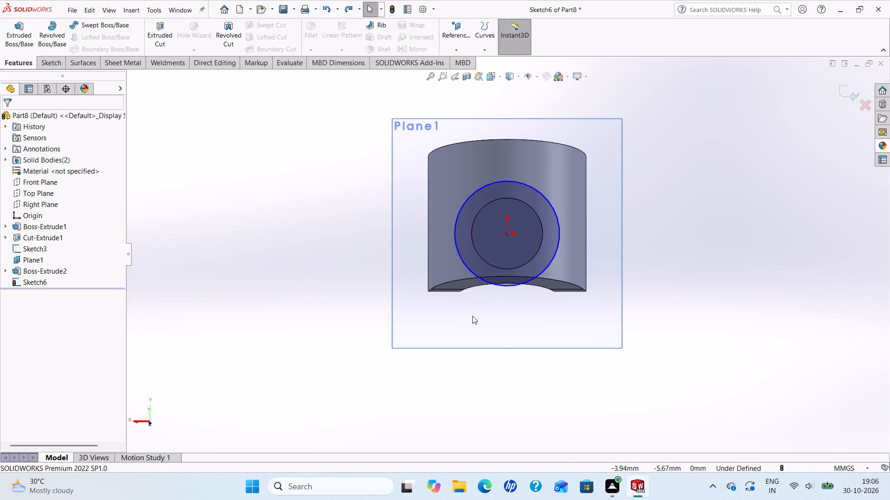
key("ctrl+z")
middle_click_drag(294, 267, 301, 267)
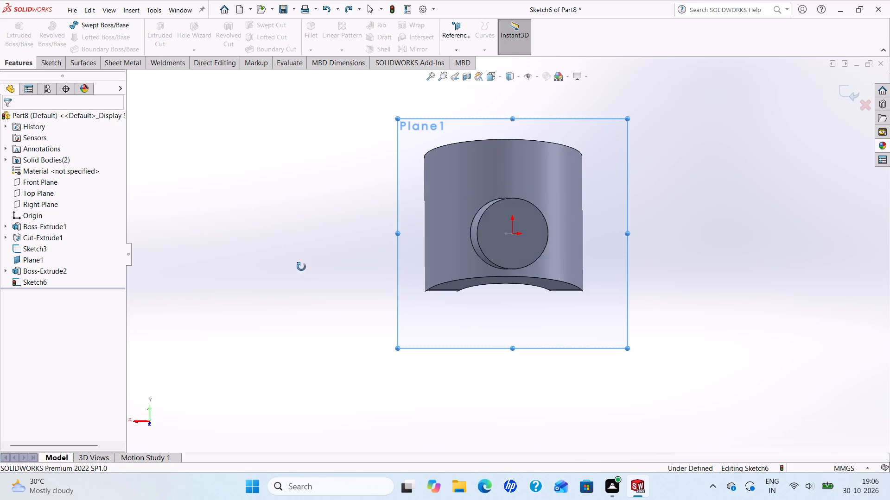
middle_click_drag(301, 267, 353, 294)
scroll(353, 294, "up", 1)
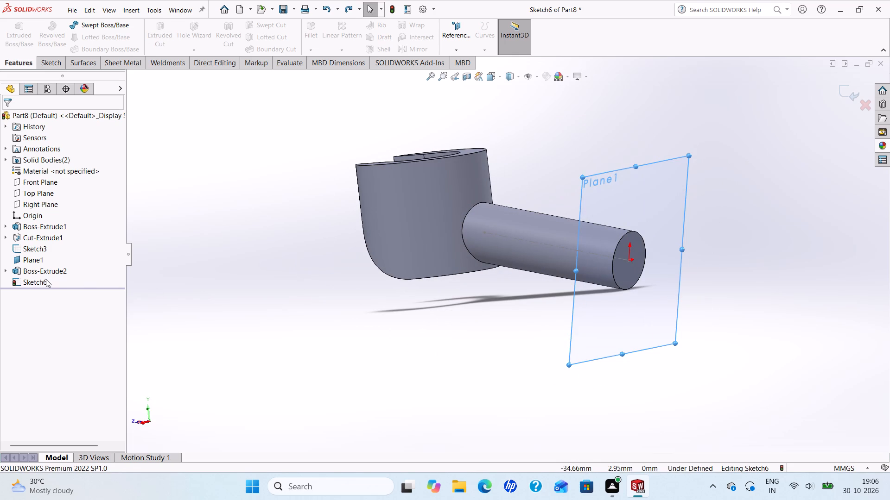
key("ctrl+z")
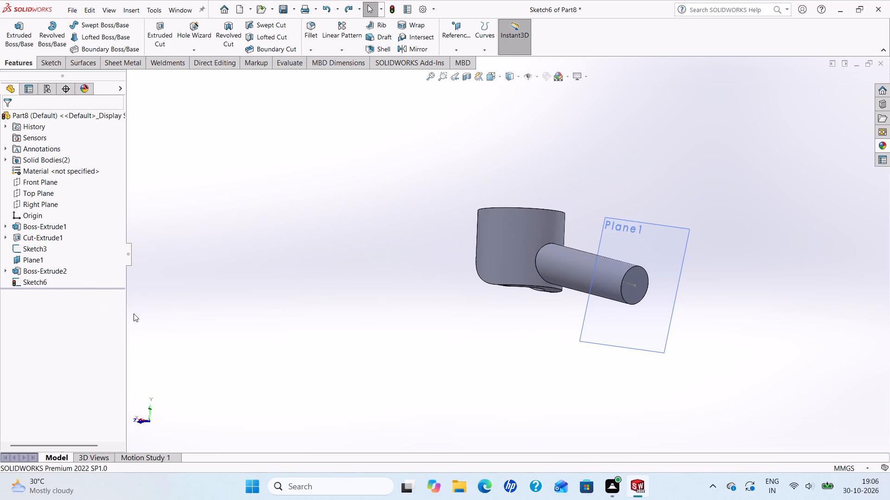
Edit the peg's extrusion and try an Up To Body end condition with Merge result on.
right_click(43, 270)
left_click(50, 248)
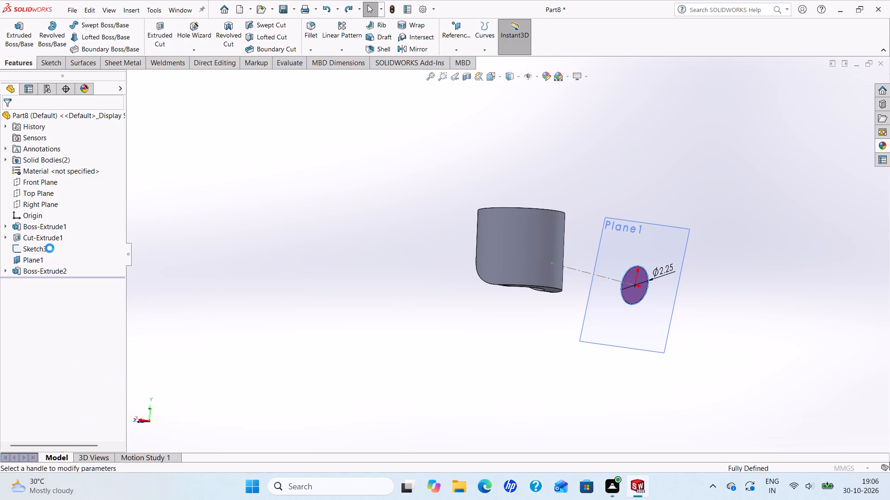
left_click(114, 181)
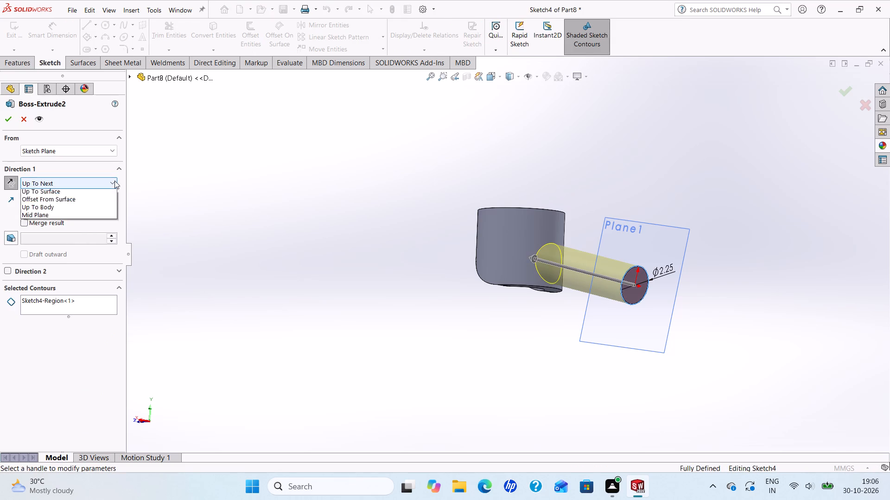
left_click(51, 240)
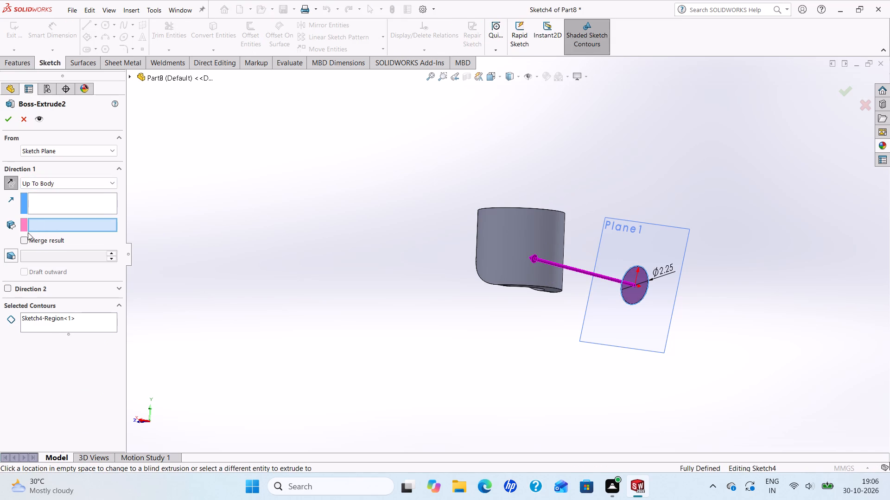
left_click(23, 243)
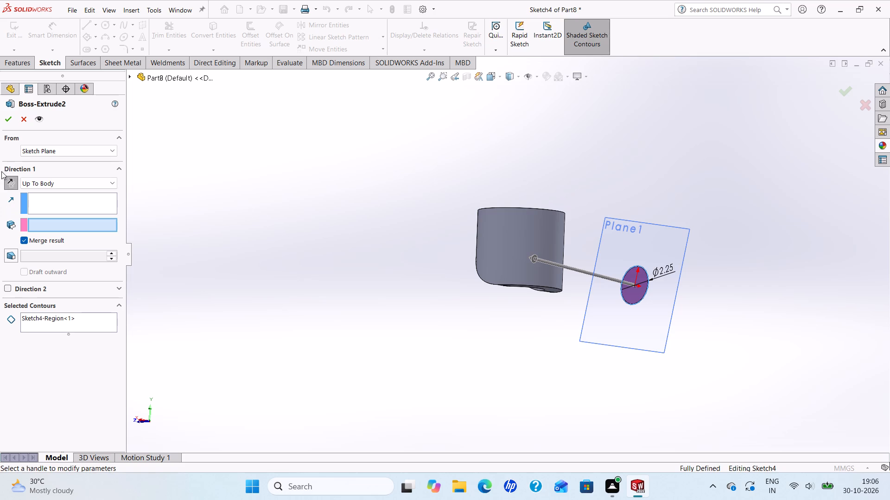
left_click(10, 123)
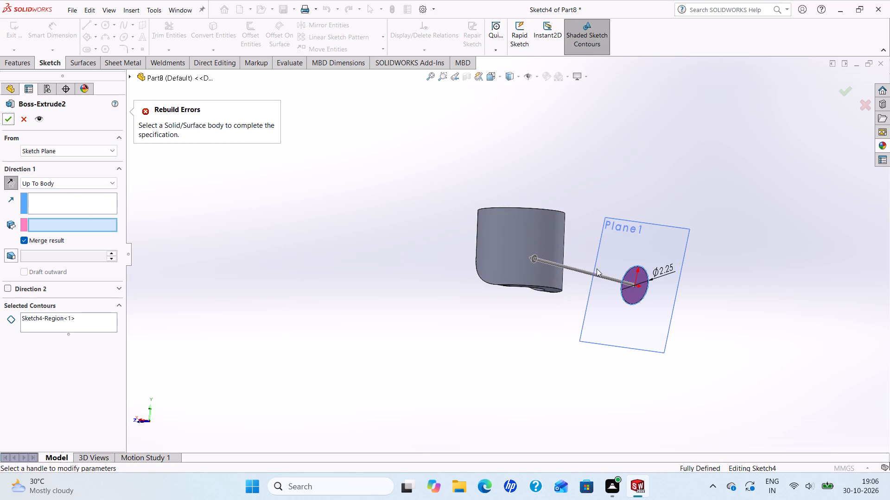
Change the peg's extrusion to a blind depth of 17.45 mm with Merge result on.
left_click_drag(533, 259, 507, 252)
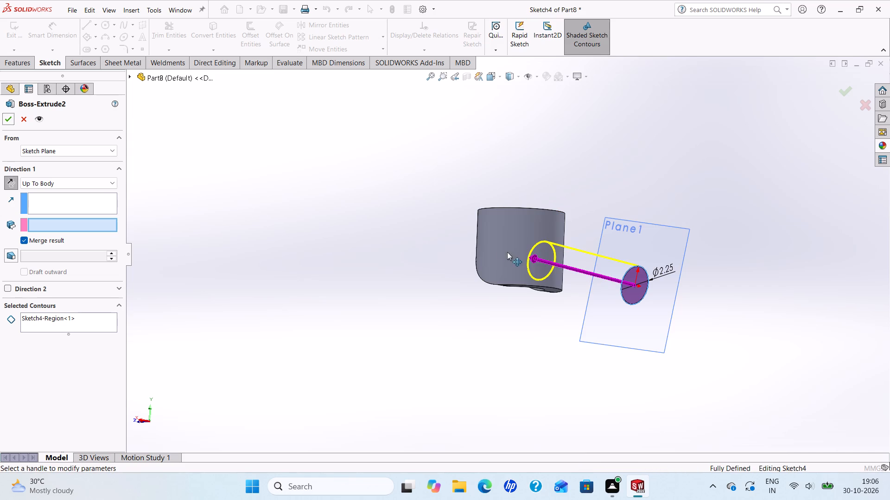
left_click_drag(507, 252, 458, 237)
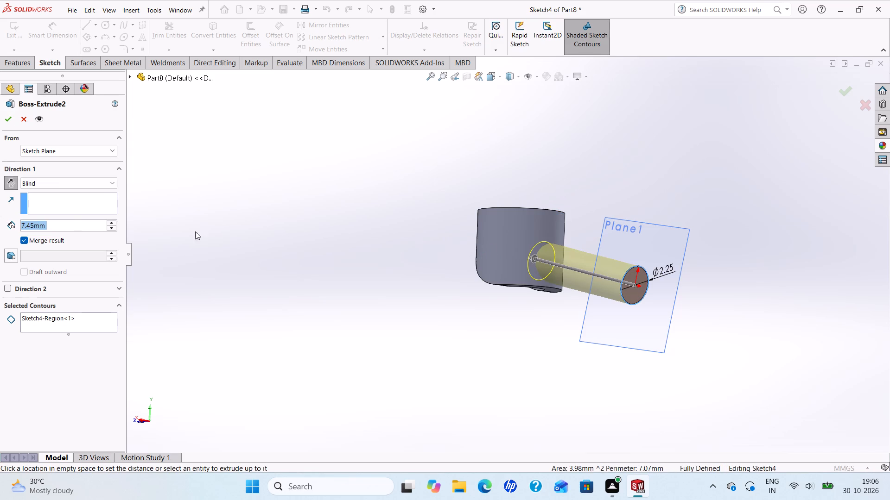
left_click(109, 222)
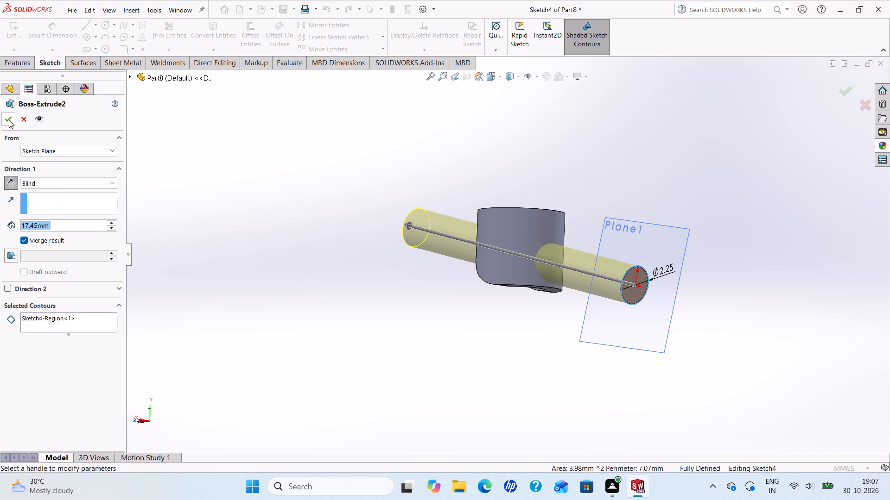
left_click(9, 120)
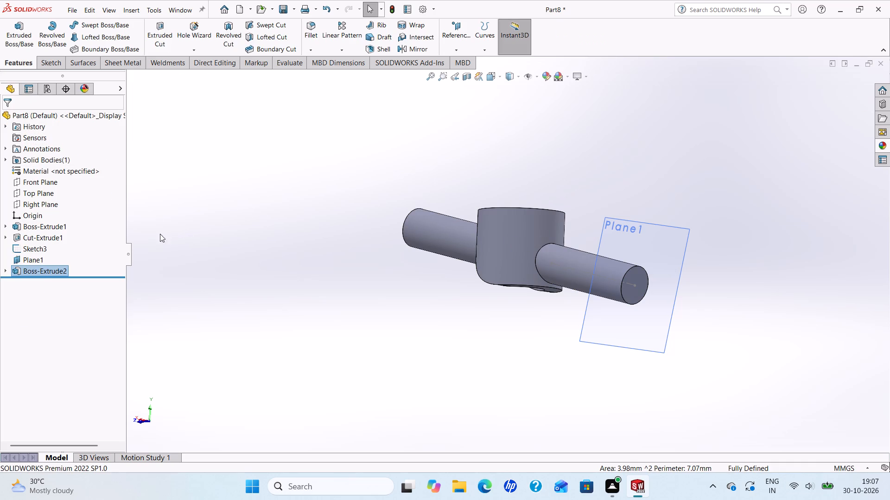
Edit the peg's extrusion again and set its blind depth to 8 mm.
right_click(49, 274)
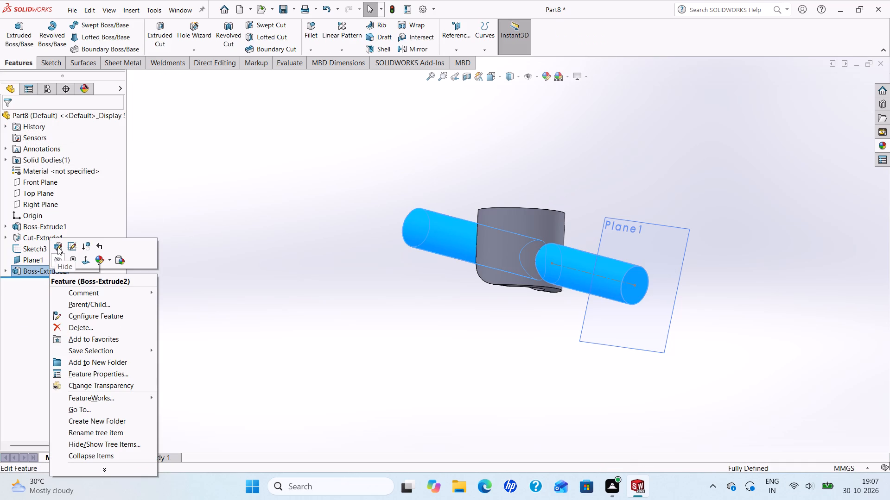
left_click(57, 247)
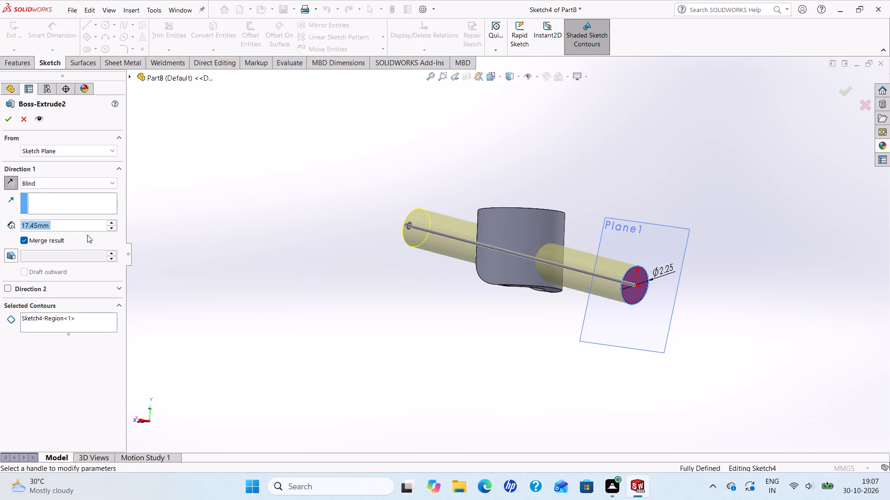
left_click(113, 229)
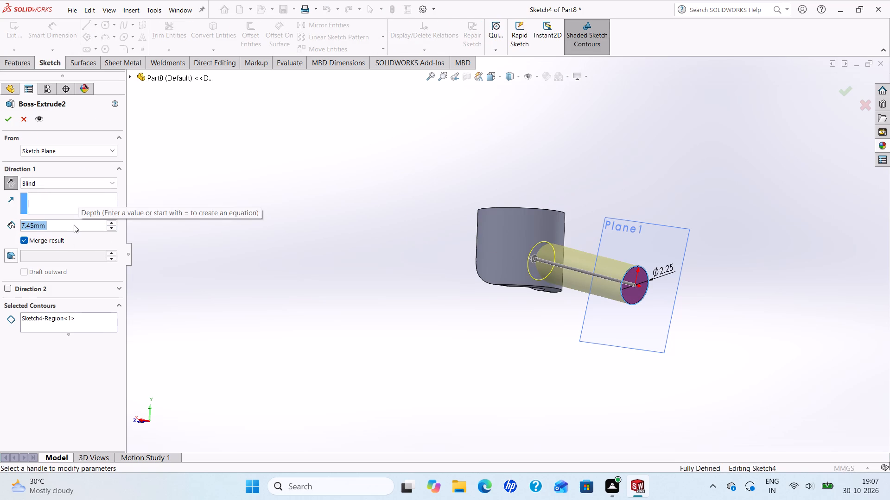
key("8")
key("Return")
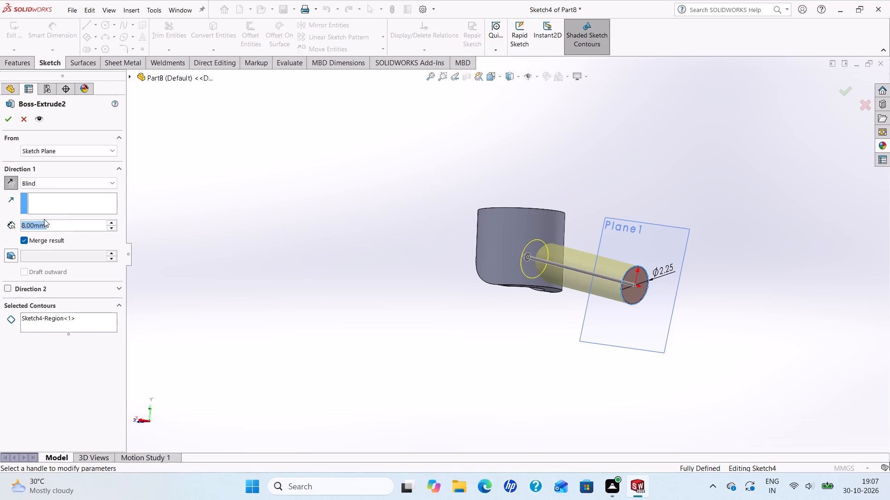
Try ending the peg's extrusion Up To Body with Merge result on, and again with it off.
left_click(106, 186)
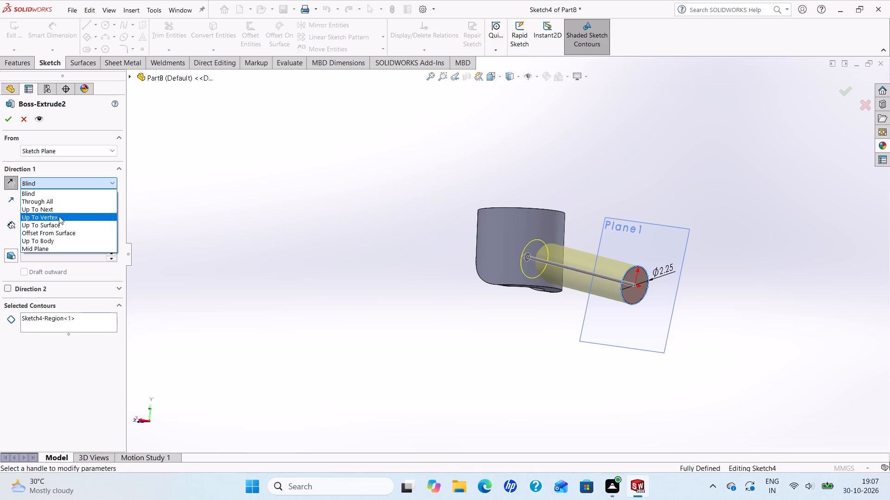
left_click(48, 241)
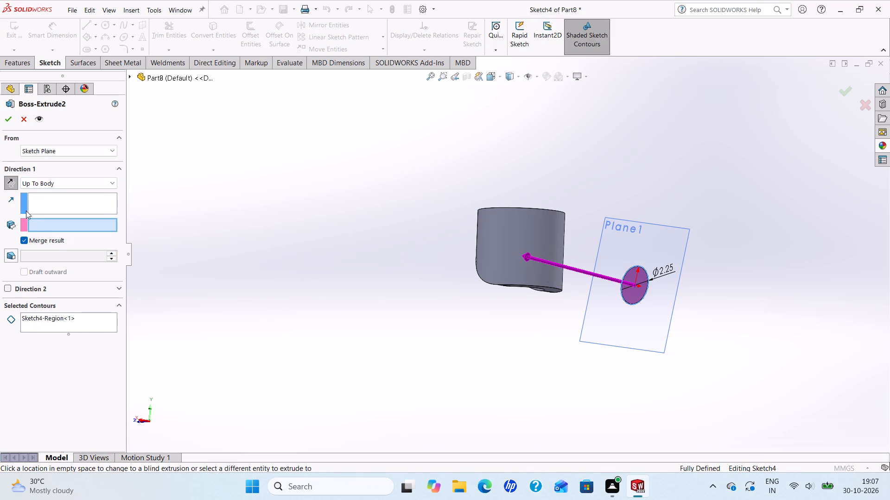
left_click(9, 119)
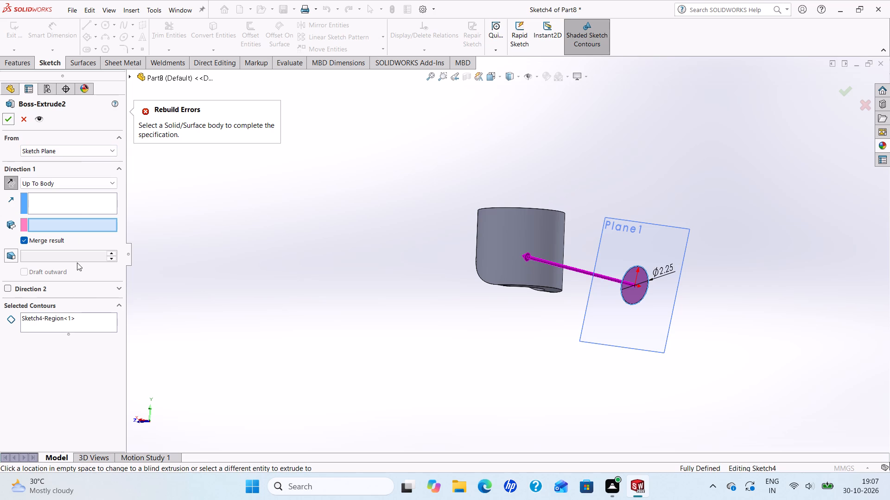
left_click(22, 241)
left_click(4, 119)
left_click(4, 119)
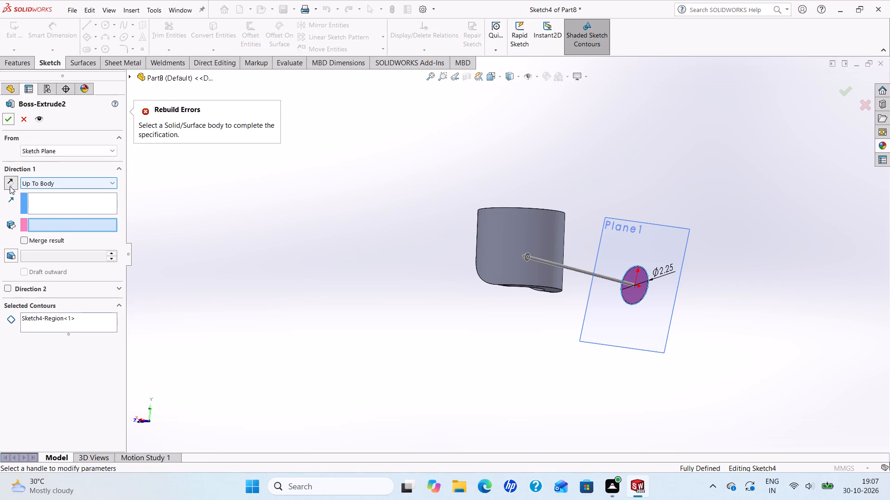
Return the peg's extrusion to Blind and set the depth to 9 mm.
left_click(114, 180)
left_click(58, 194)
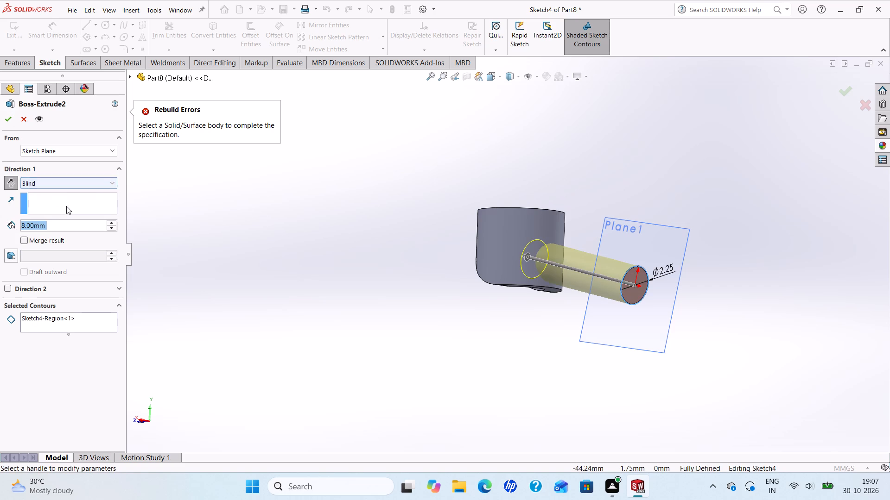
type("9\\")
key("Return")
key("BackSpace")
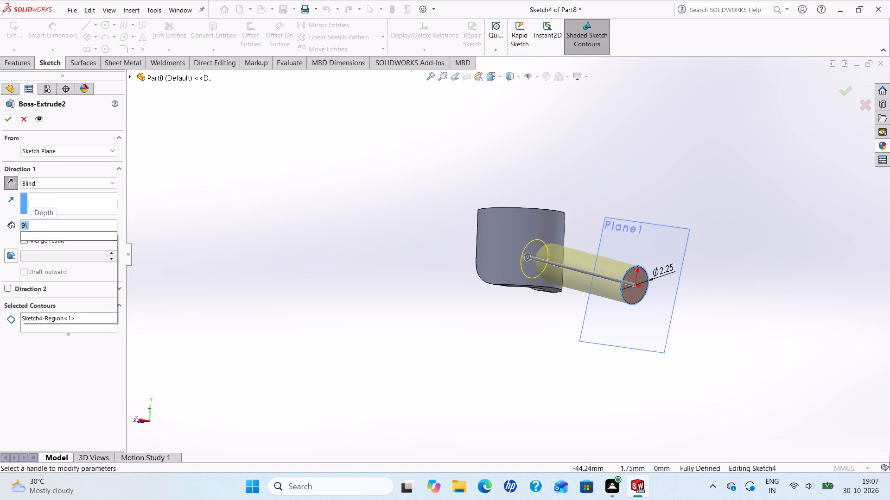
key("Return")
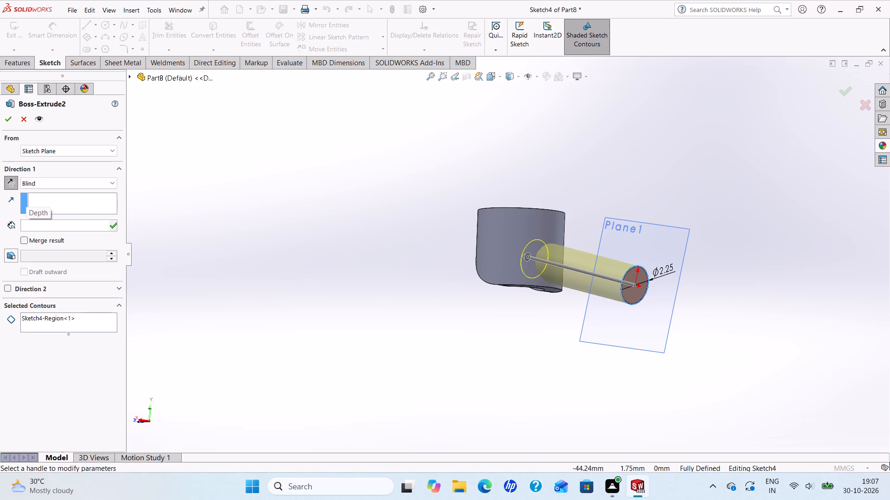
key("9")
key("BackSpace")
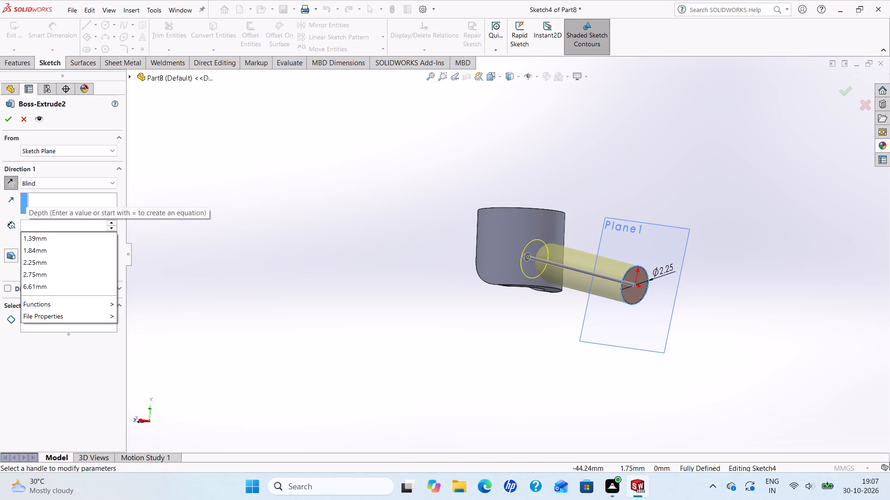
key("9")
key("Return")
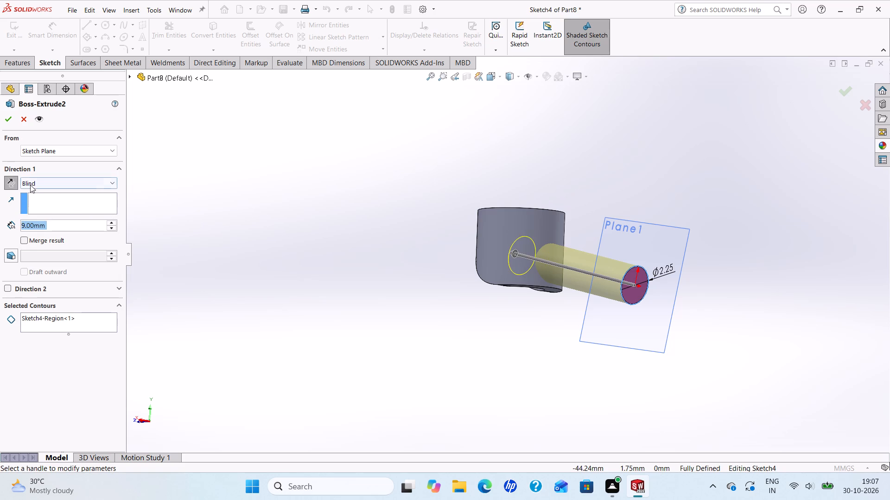
Extrude the peg Up To Body, picking the C-shaped ring as the target body.
left_click(110, 181)
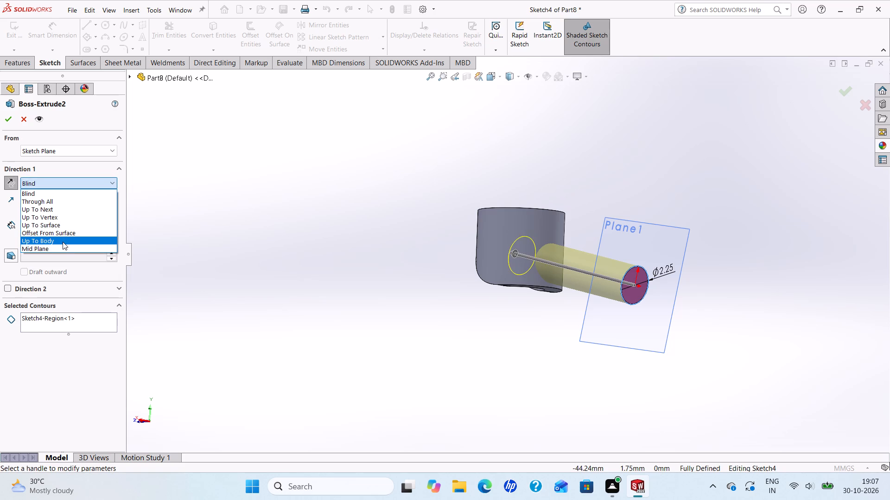
left_click(63, 242)
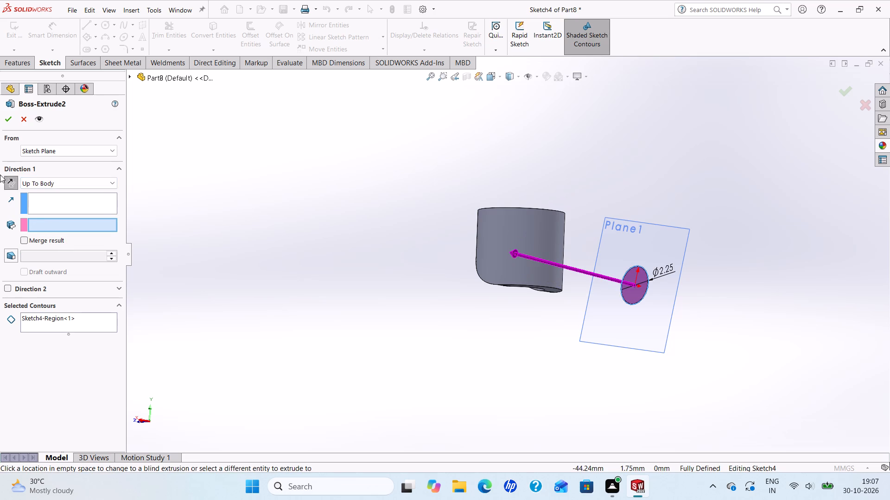
left_click(10, 123)
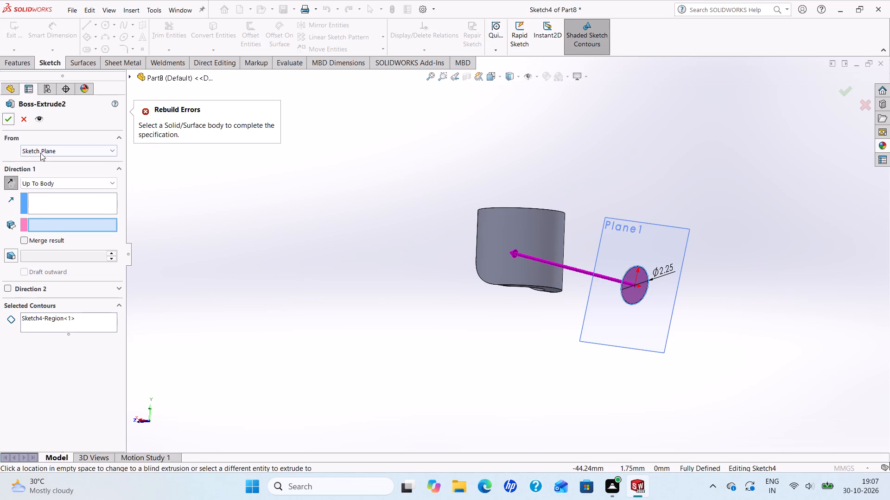
left_click(528, 232)
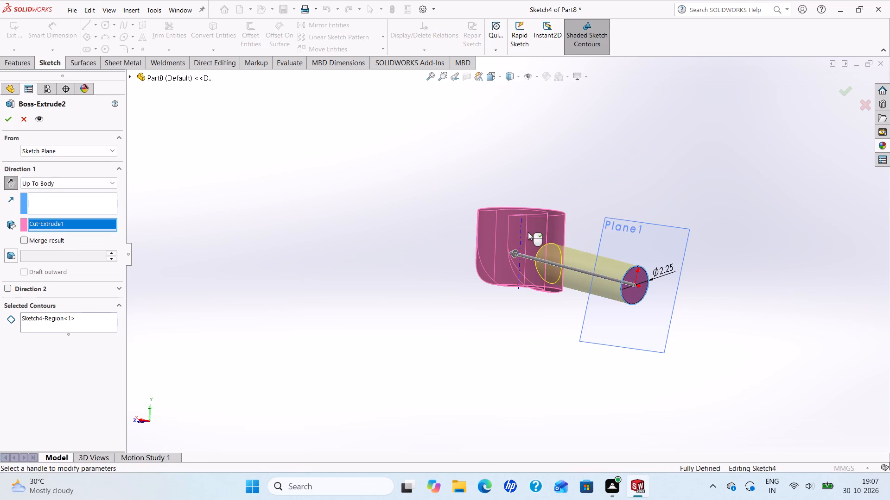
left_click(11, 120)
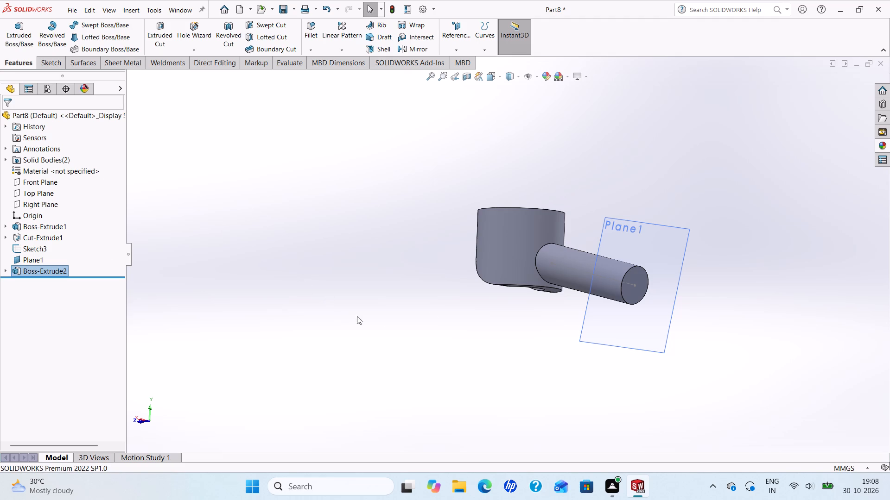
Start a sketch on Plane1 and draw a circle of about 1.46 mm radius concentric with the peg's end face.
middle_click_drag(578, 309, 515, 271)
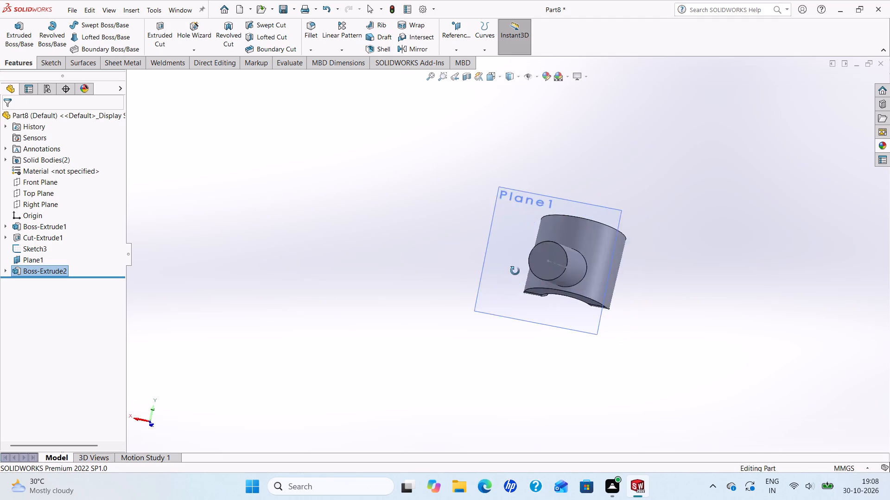
middle_click_drag(515, 271, 505, 321)
left_click(483, 272)
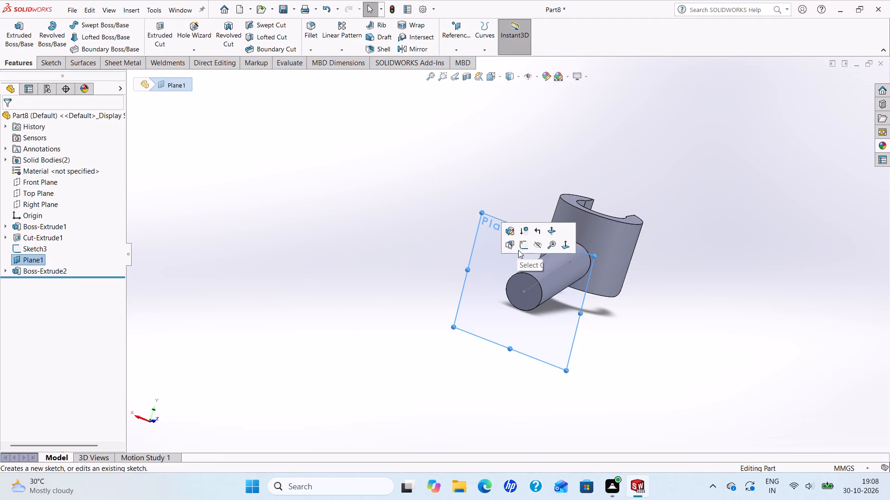
left_click(522, 248)
scroll(531, 257, "up", 2)
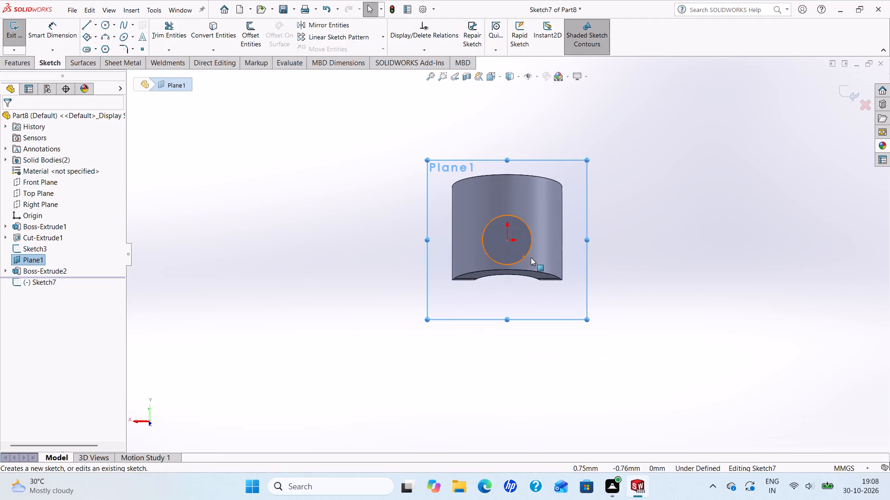
left_click(103, 21)
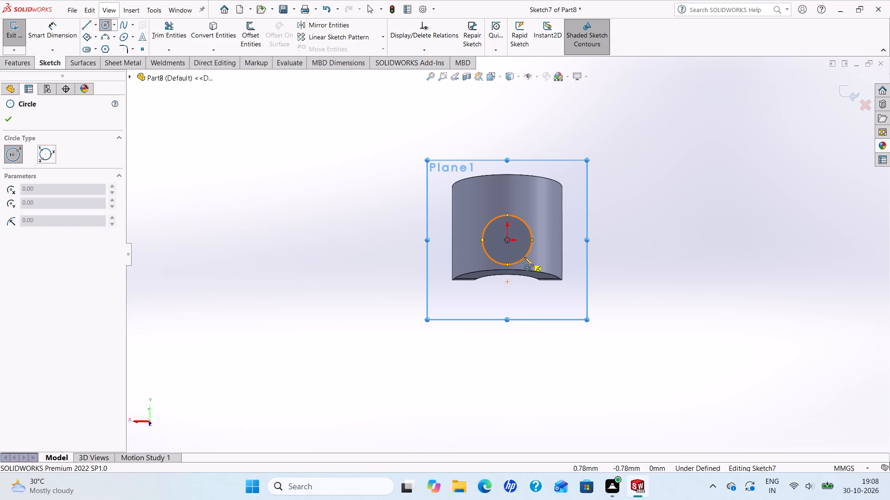
left_click(509, 241)
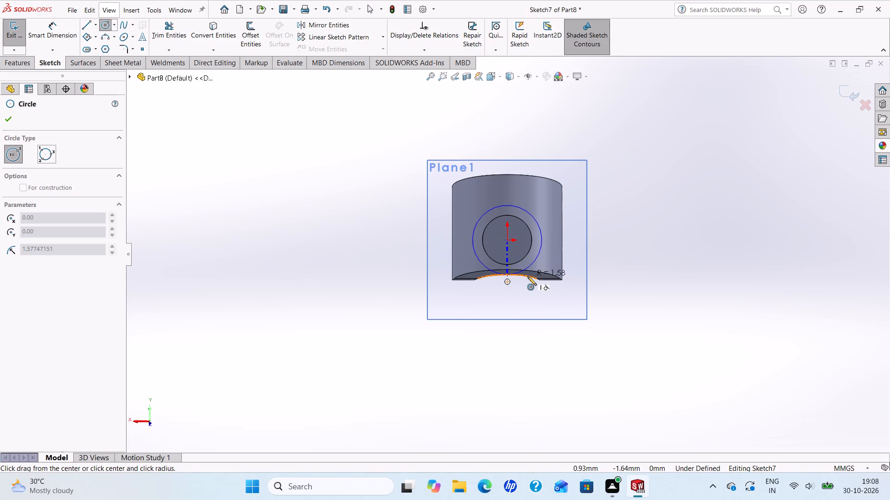
left_click(527, 265)
right_click(530, 265)
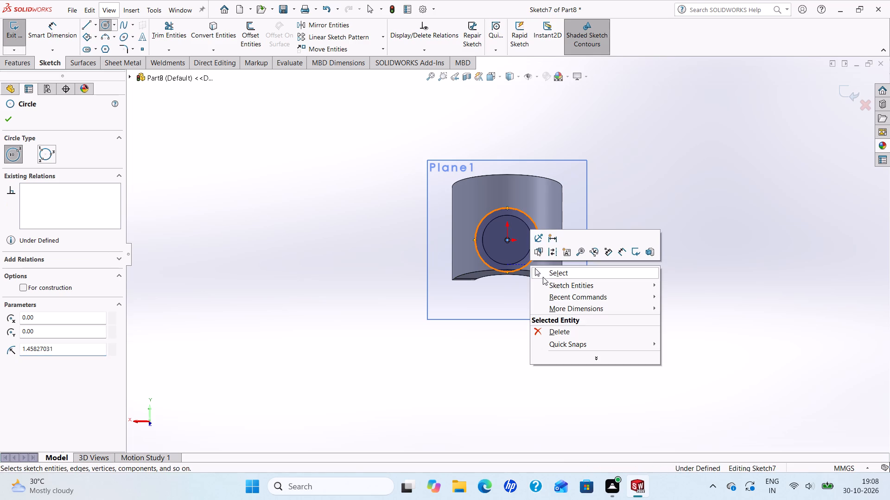
left_click(546, 273)
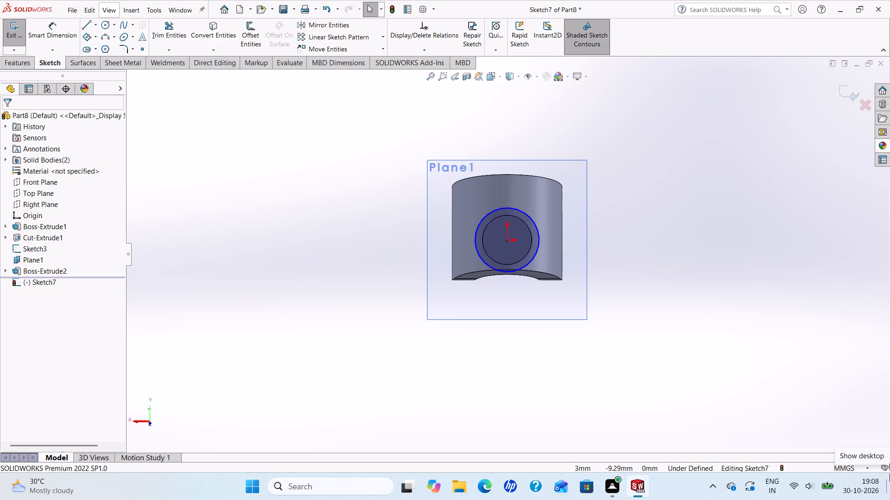
Dimension the new circle's diameter as 2.75 mm.
left_click(60, 34)
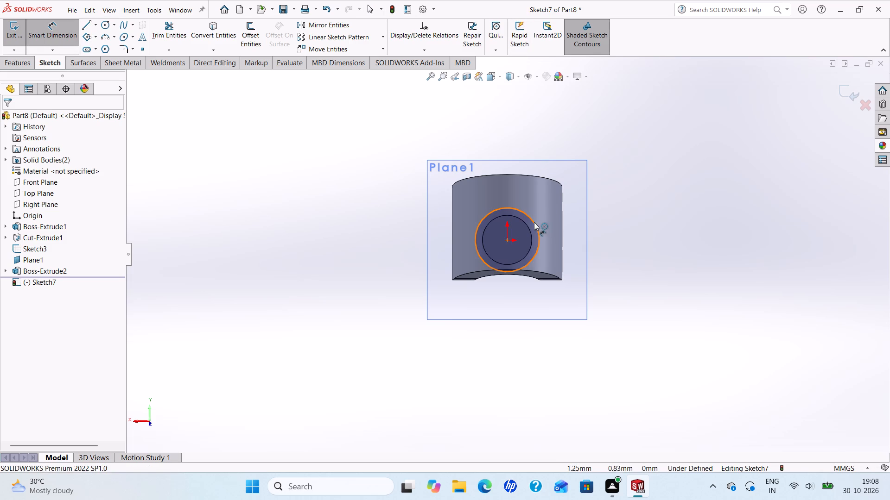
left_click(534, 222)
left_click(651, 187)
type("2.75")
key("Return")
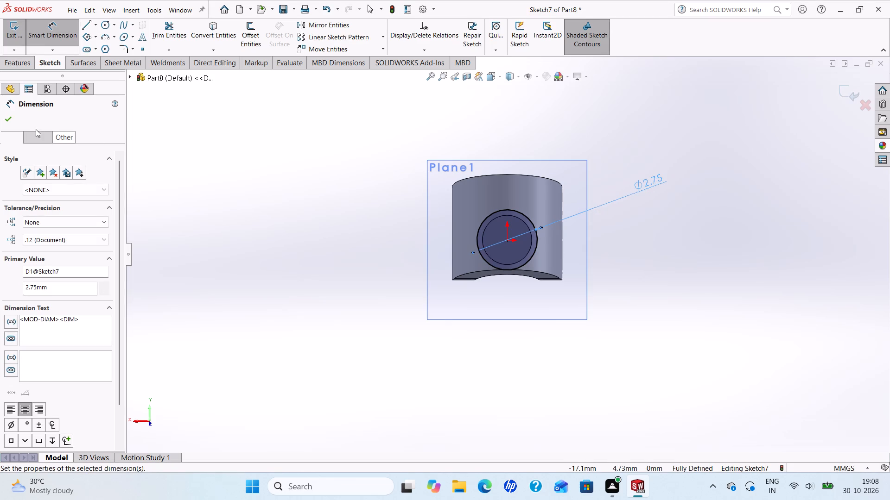
left_click(6, 117)
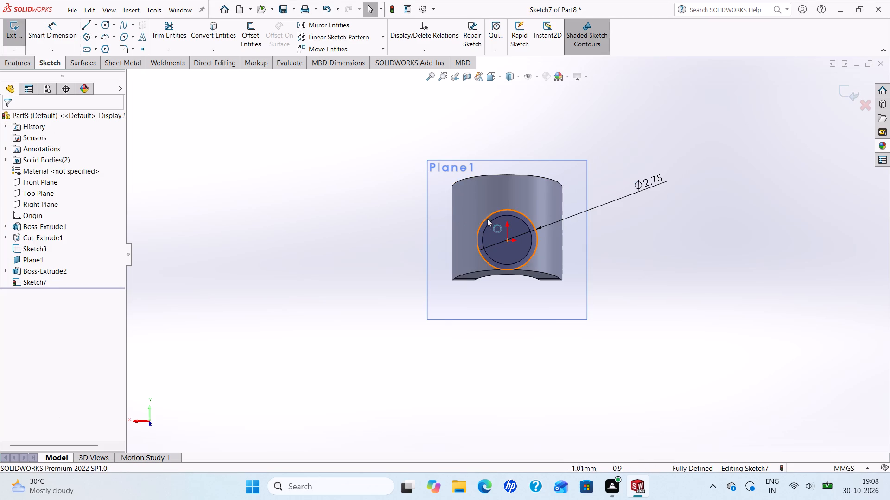
Convert the peg's circular end edge into the sketch to form the inner circle of the ring profile.
left_click(495, 219)
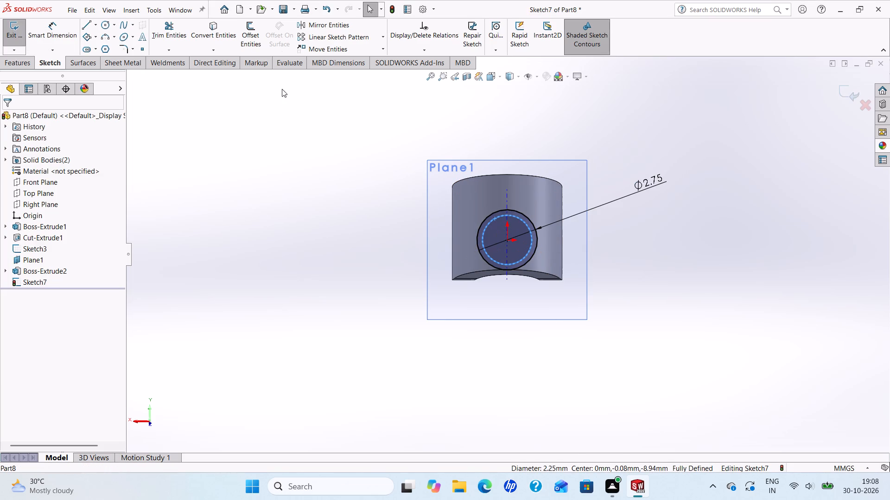
left_click(201, 29)
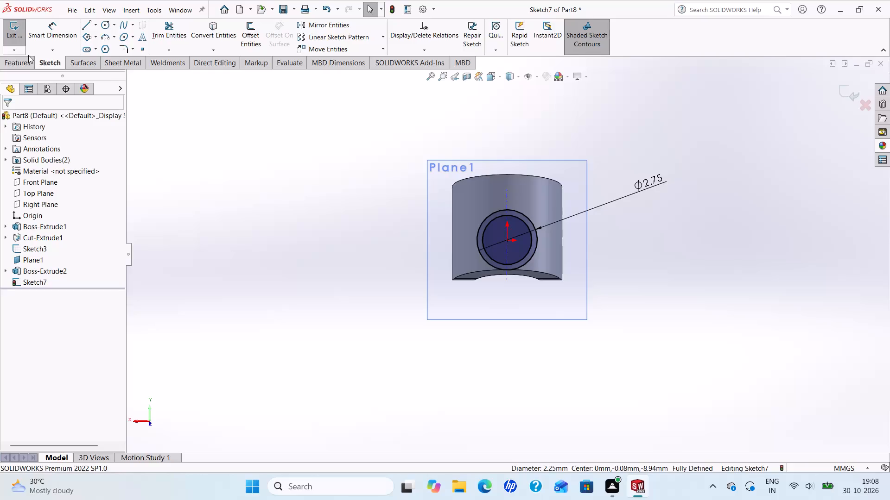
Extrude the ring profile in the reversed direction Up To Body, with the C-shaped ring as target and Merge result on.
left_click(26, 59)
left_click(25, 46)
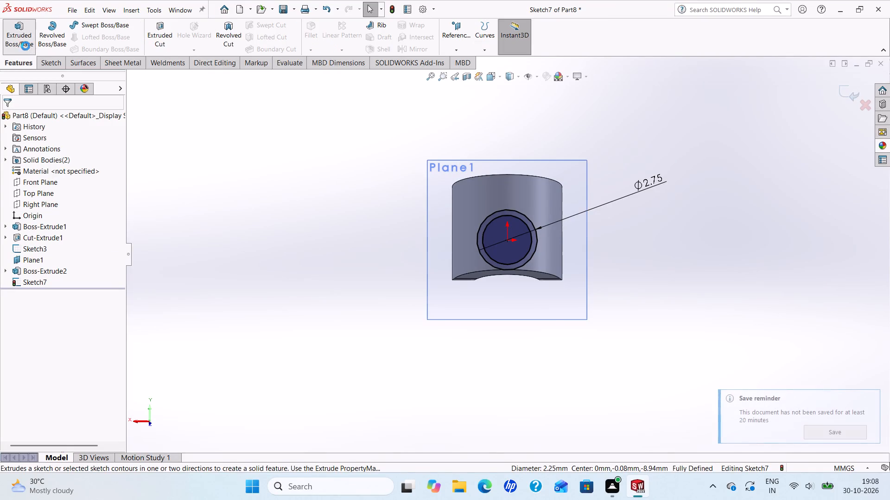
middle_click_drag(282, 217, 330, 279)
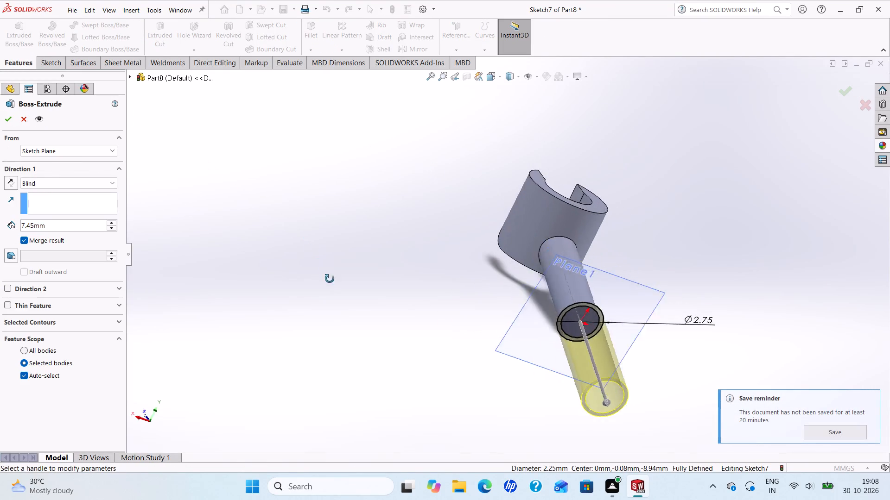
middle_click_drag(330, 279, 377, 377)
scroll(377, 377, "up", 1)
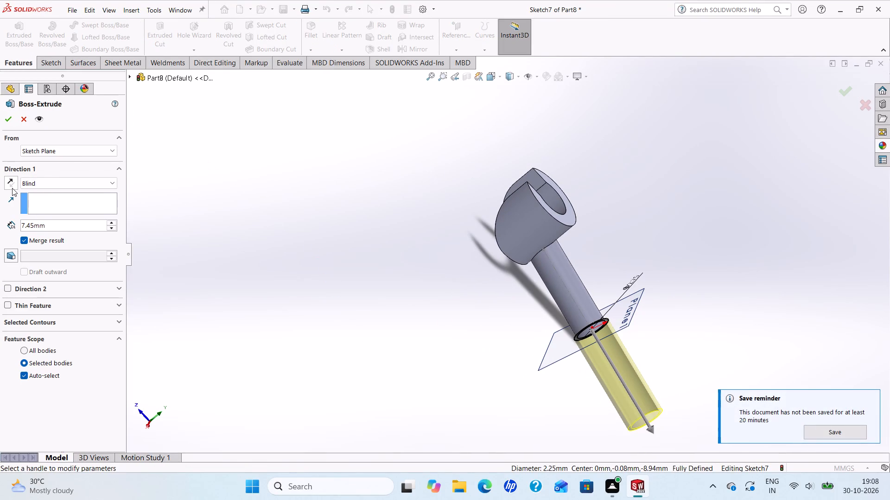
left_click(12, 188)
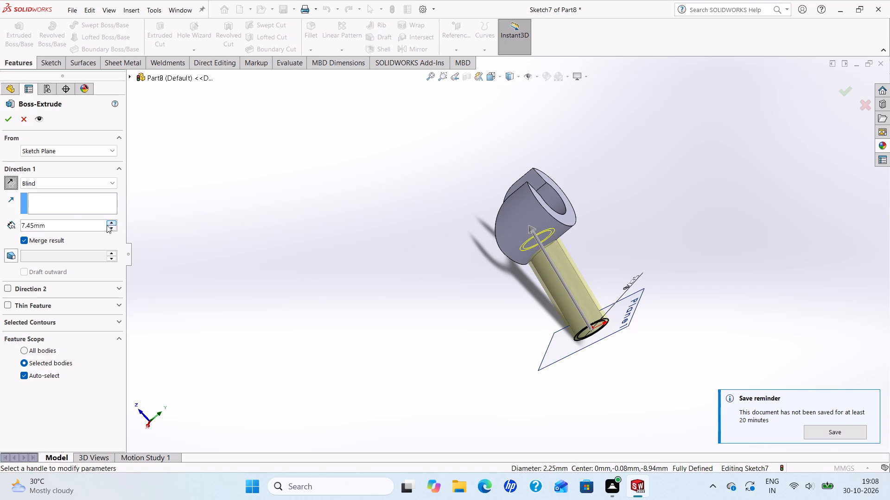
left_click(112, 179)
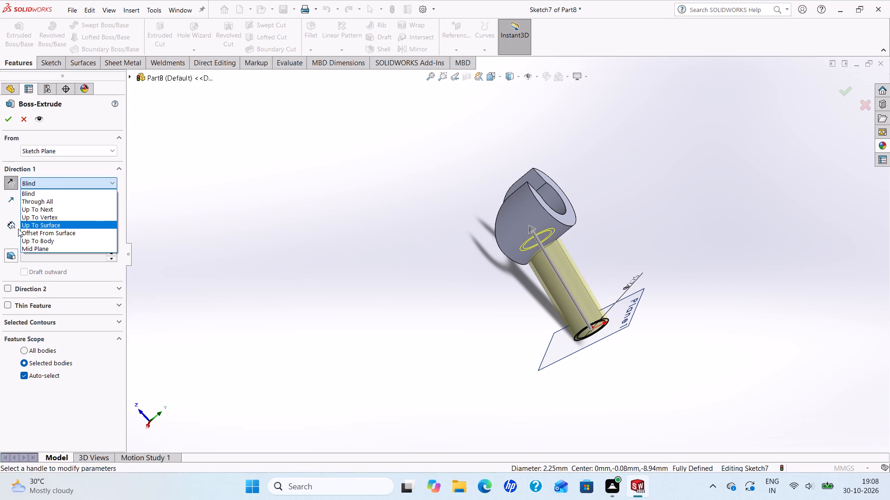
left_click(30, 238)
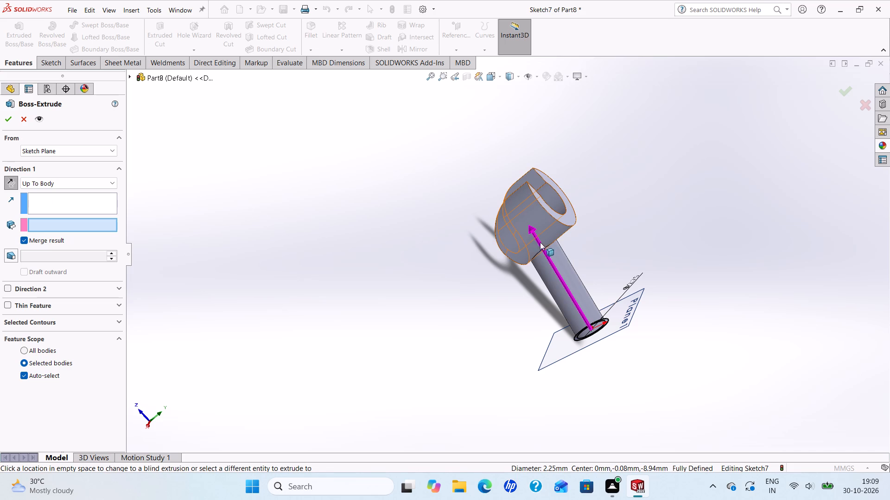
left_click(522, 244)
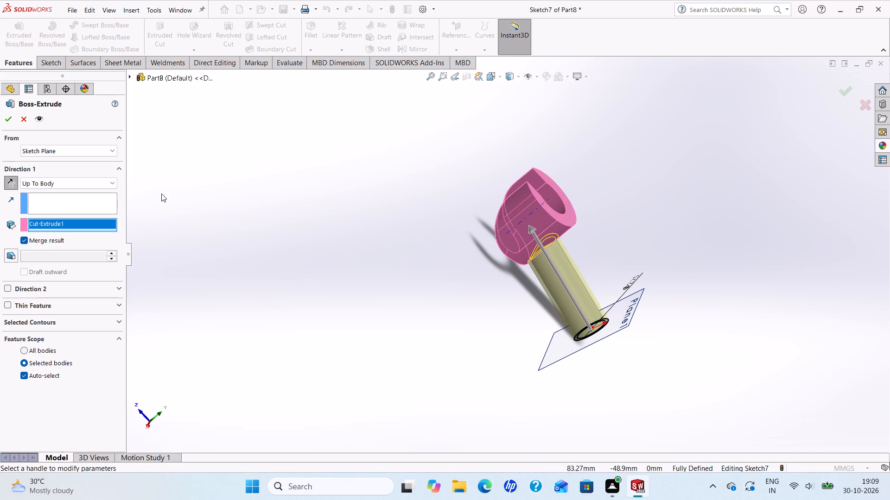
Start the collar's extrusion at a 5.4 mm offset from the sketch plane, flipped toward the C-shaped ring, and finish the feature.
left_click(114, 150)
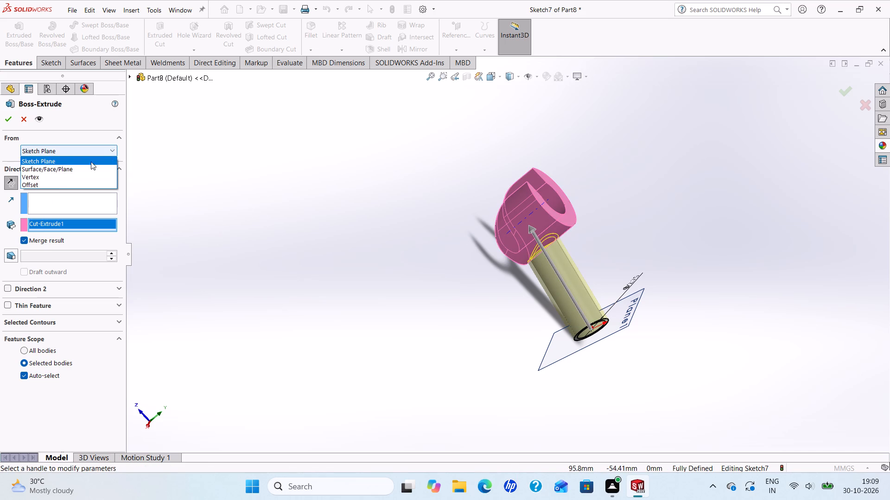
left_click(52, 184)
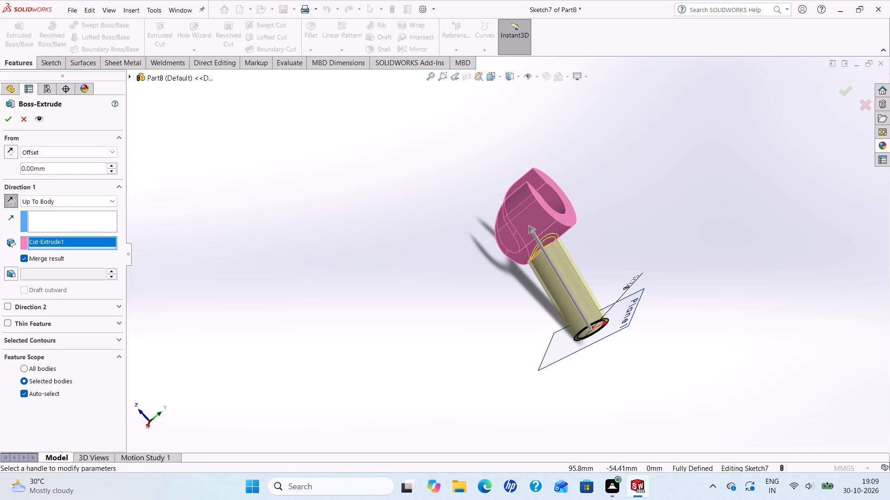
left_click_drag(52, 170, 0, 169)
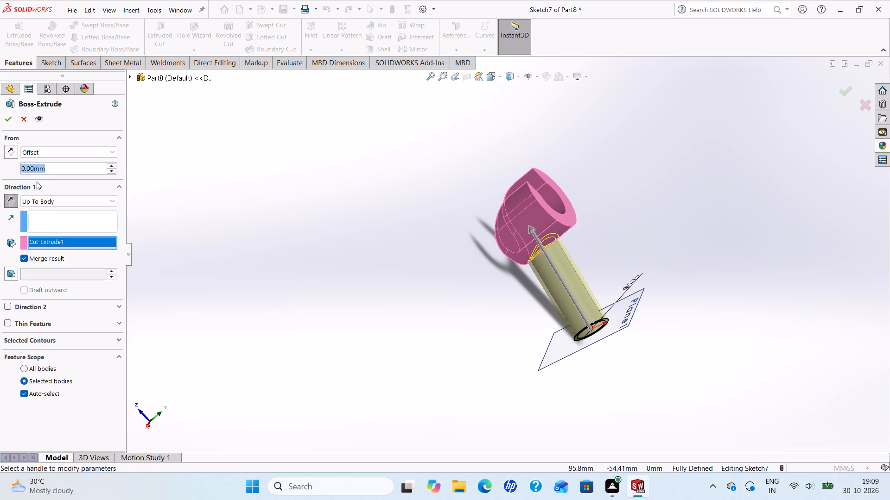
type("5.4")
key("Return")
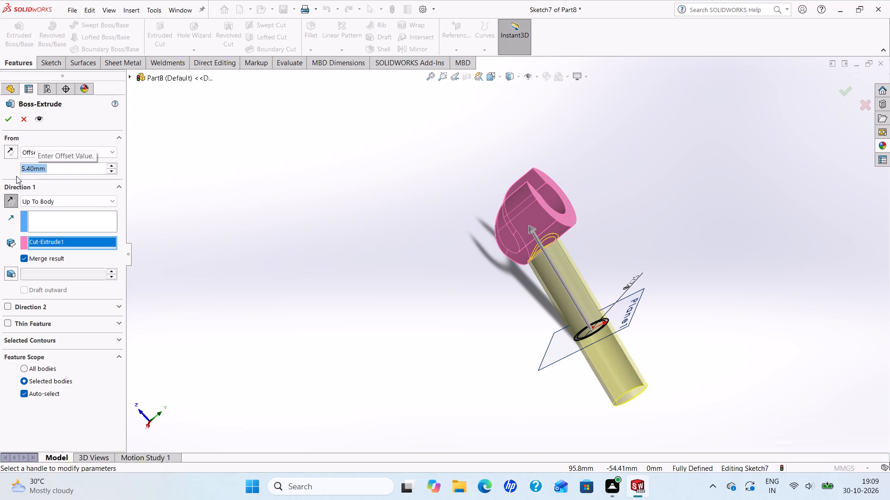
left_click(11, 155)
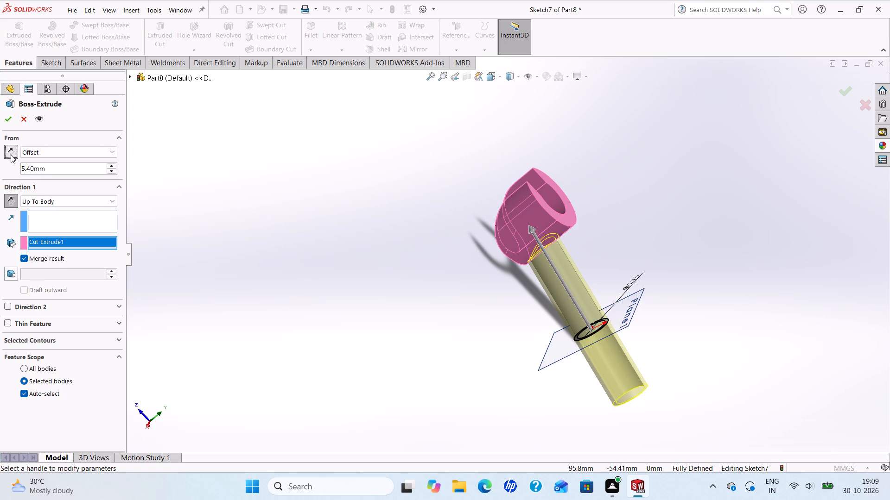
left_click(4, 115)
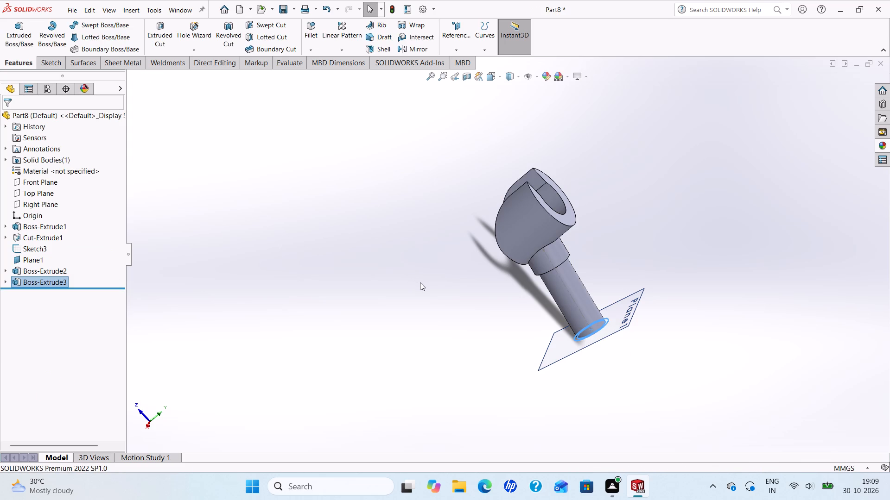
key("Escape")
Hide Plane1 at the end of the peg.
middle_click_drag(521, 326, 452, 241)
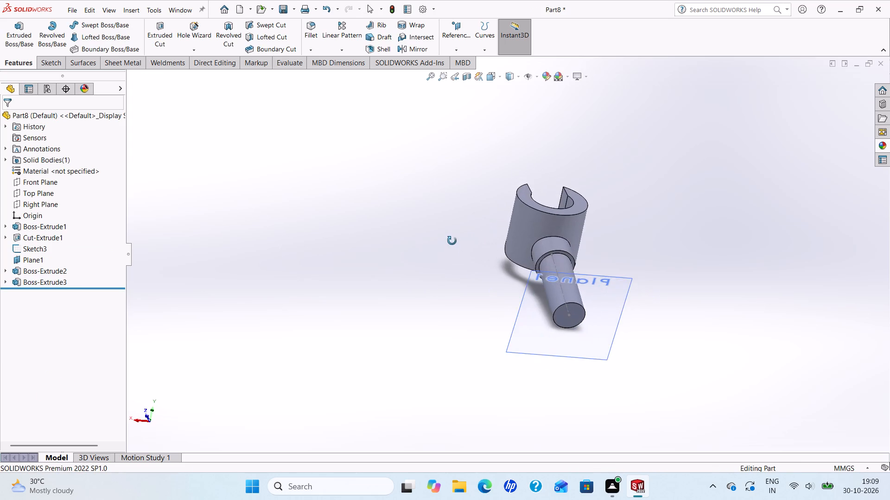
middle_click_drag(452, 241, 466, 238)
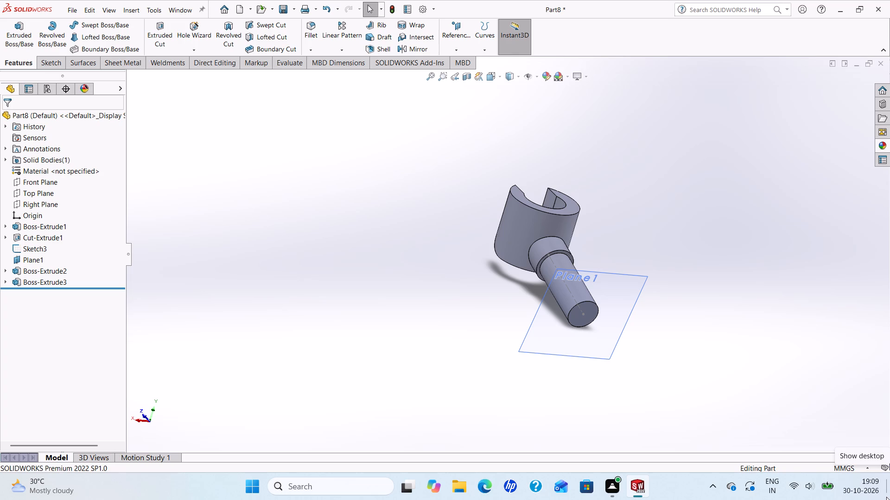
scroll(623, 299, "down", 1)
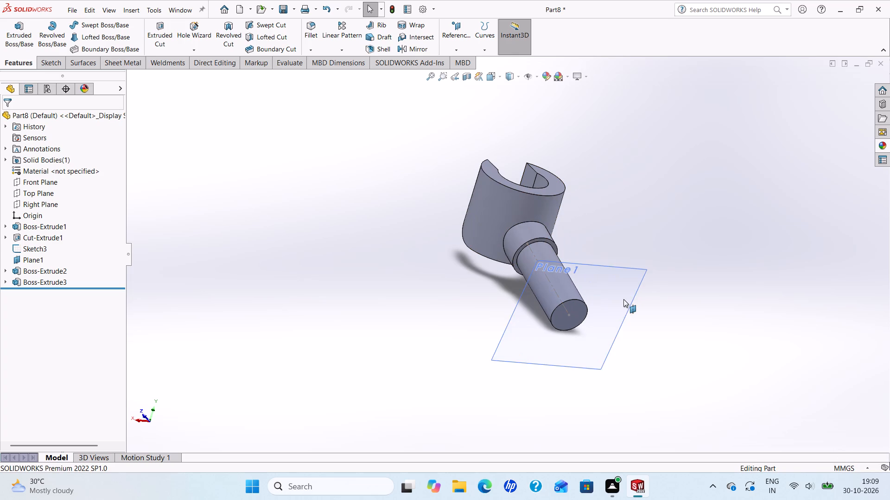
scroll(623, 299, "up", 1)
scroll(608, 286, "down", 1)
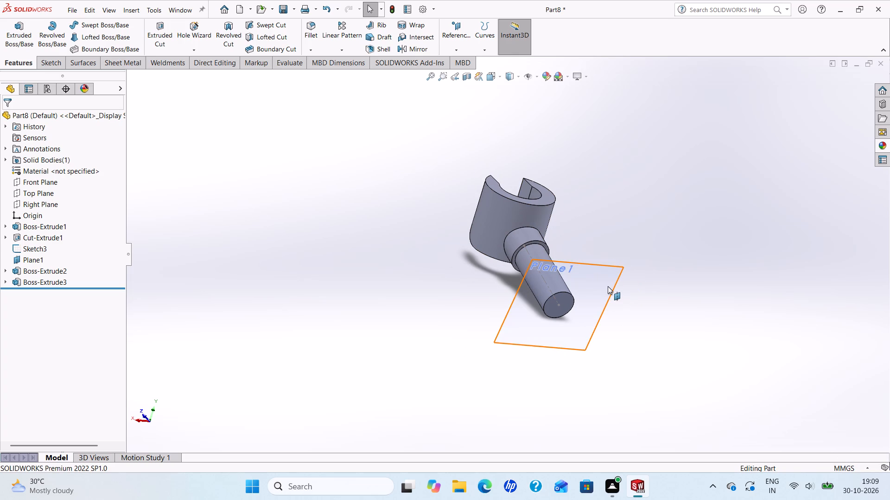
right_click(608, 286)
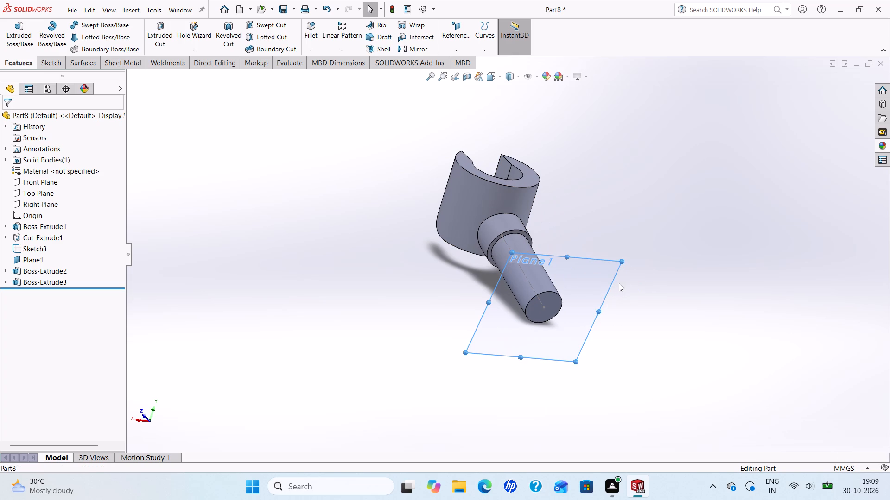
left_click(643, 274)
Reopen Sketch3 with the peg's centerline and draw a circle about 0.69 mm in diameter below that centerline.
scroll(619, 280, "up", 1)
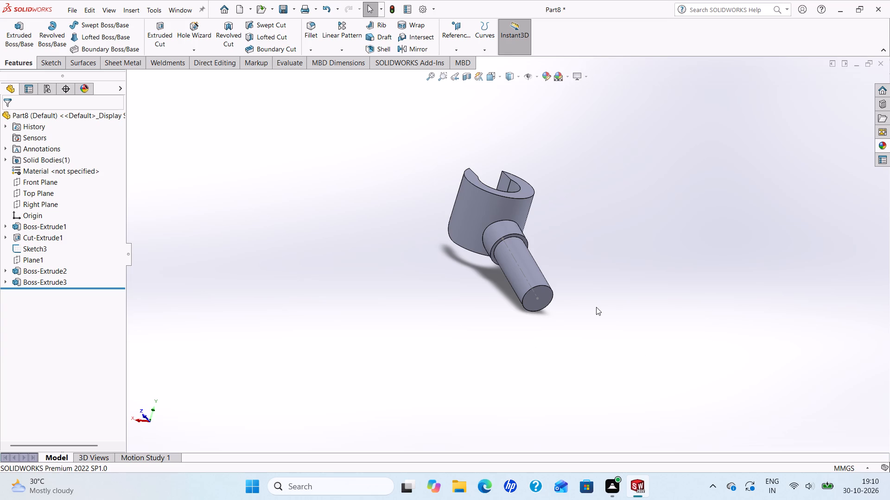
right_click(44, 251)
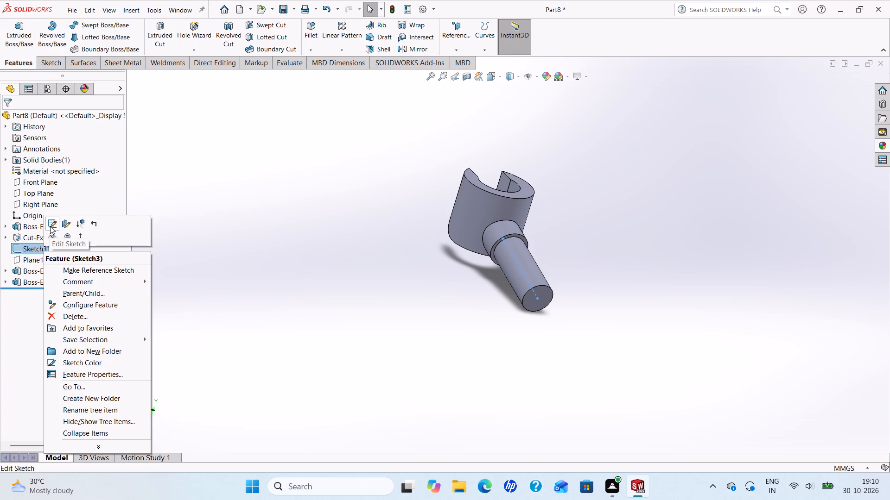
left_click(50, 226)
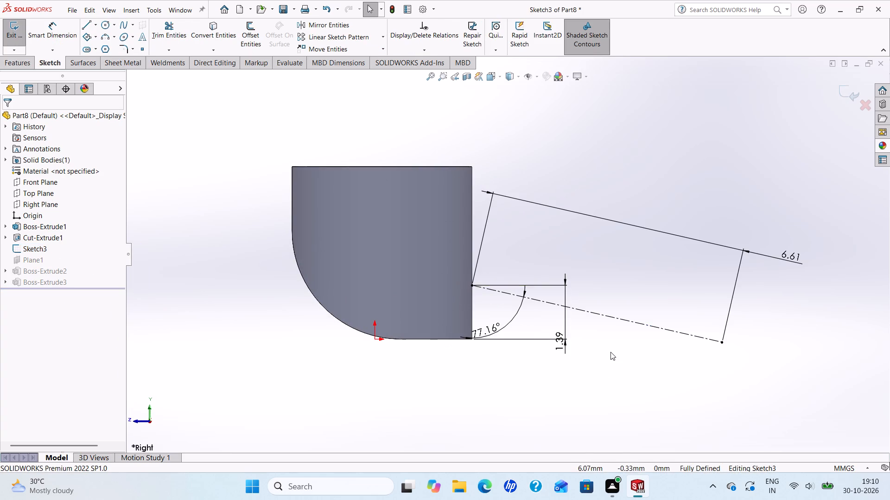
scroll(609, 351, "up", 2)
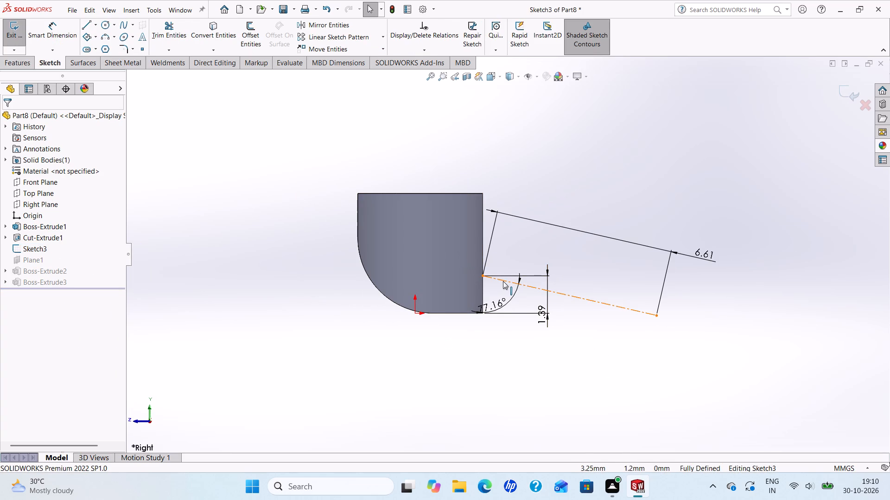
left_click(103, 27)
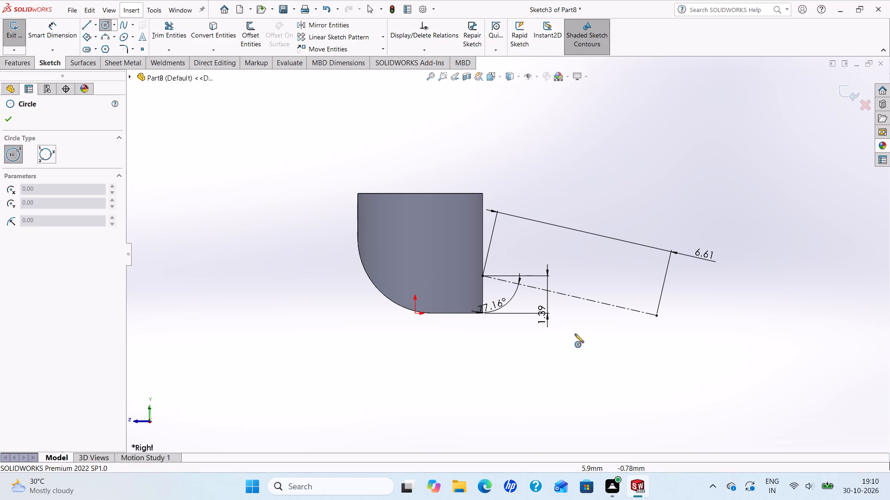
left_click(564, 319)
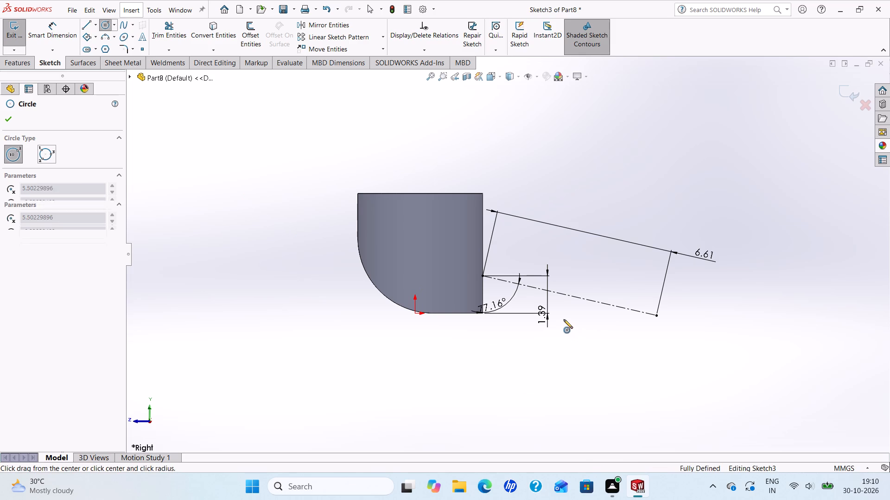
left_click(568, 328)
right_click(568, 328)
left_click(582, 341)
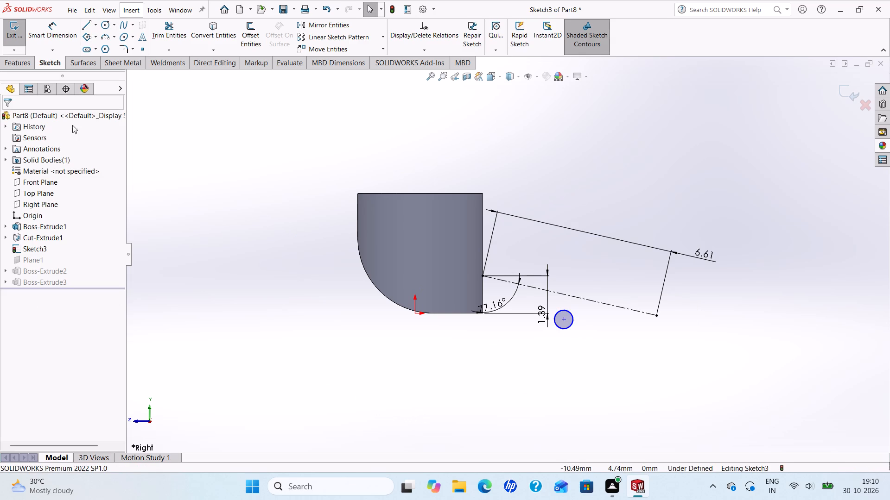
Dimension the small circle's diameter to 0.25 mm.
left_click(39, 25)
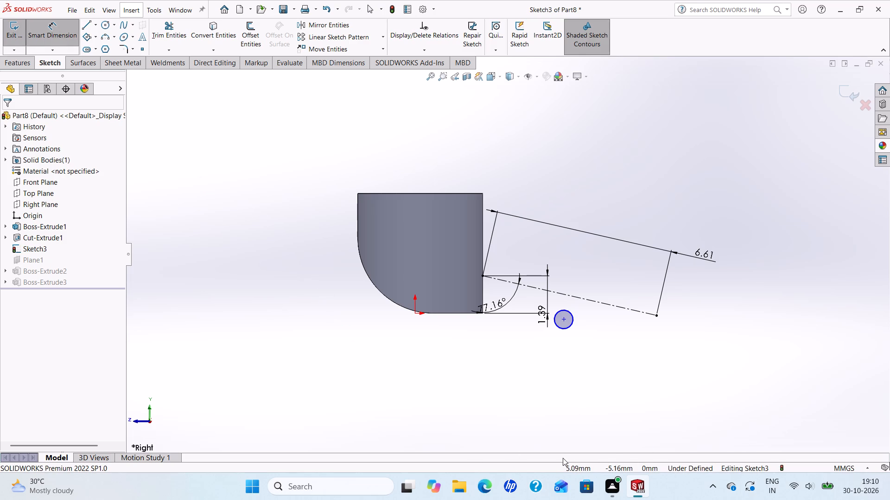
left_click(574, 324)
left_click(592, 356)
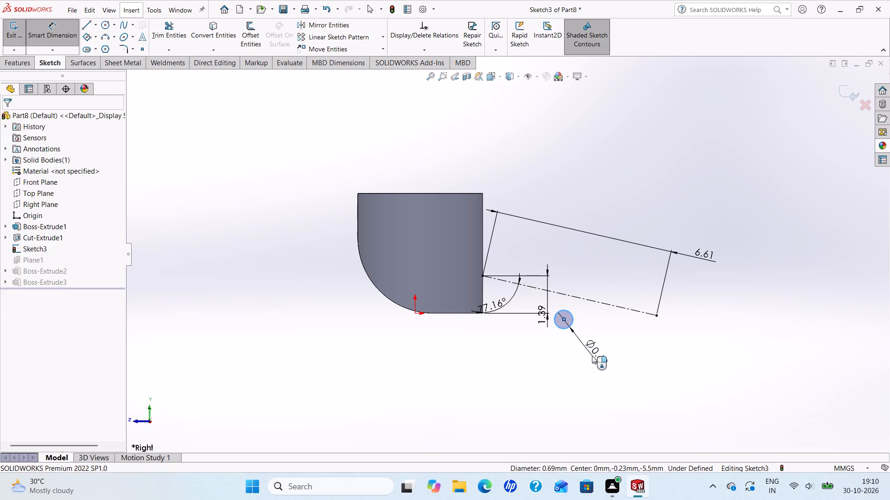
type("0.25")
key("Return")
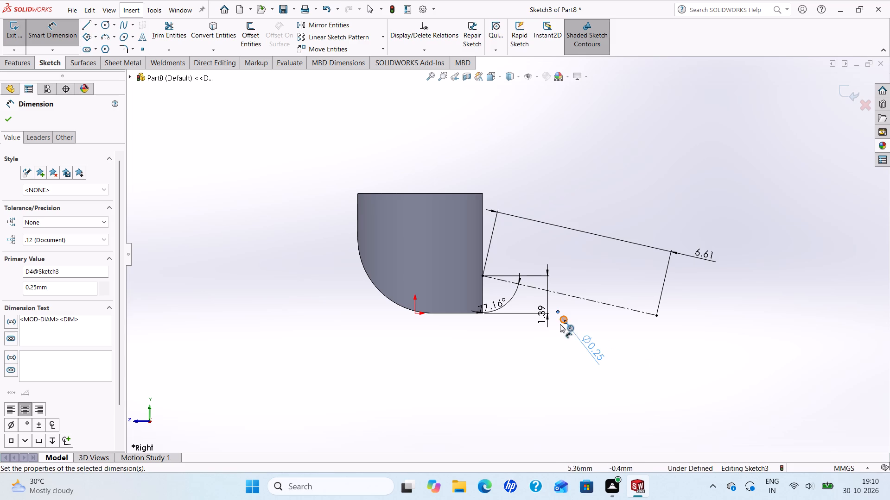
Dimension the horizontal distance from the small circle's centre to the outer endpoint of the centerline as 4 mm.
scroll(567, 325, "down", 5)
left_click(535, 285)
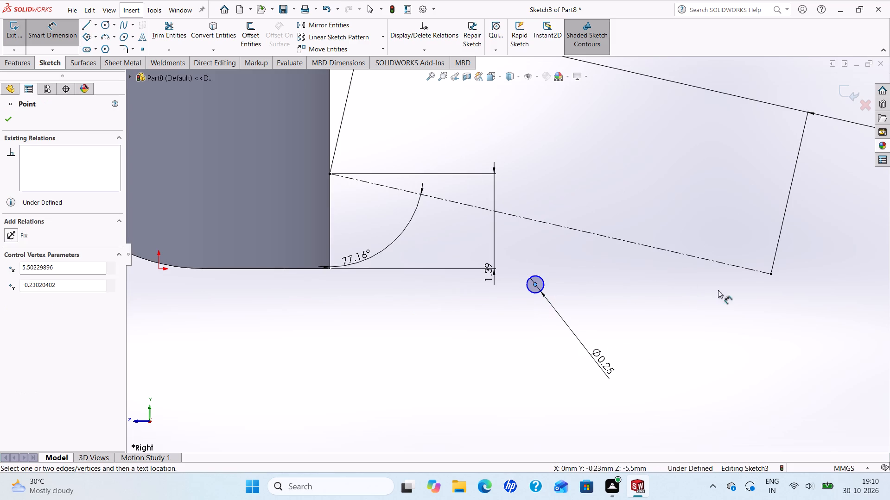
left_click(773, 275)
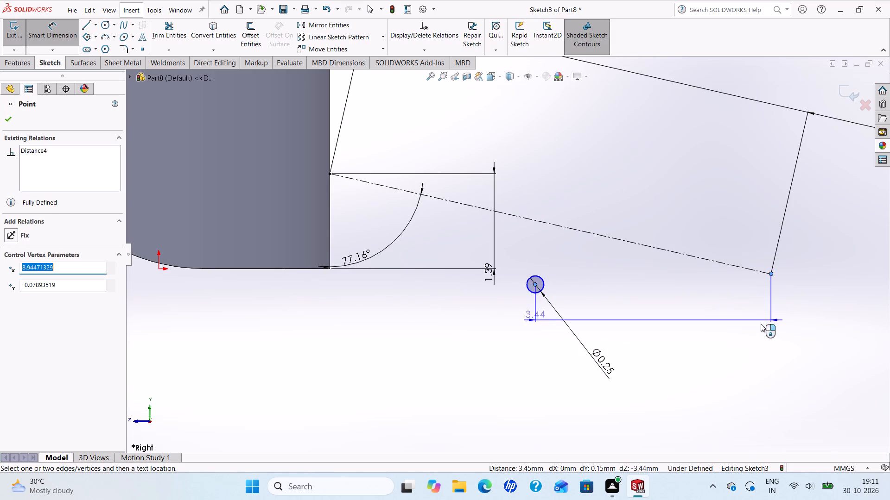
left_click(757, 362)
key("7")
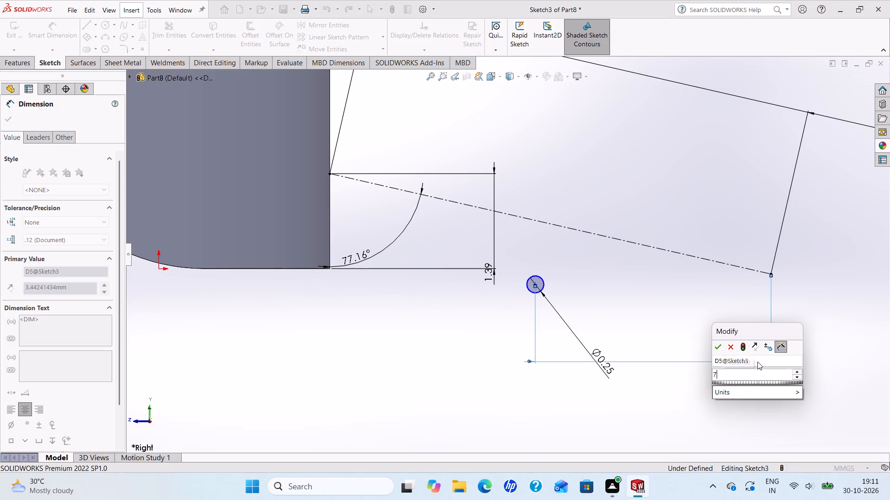
key("BackSpace")
key("4")
key("Return")
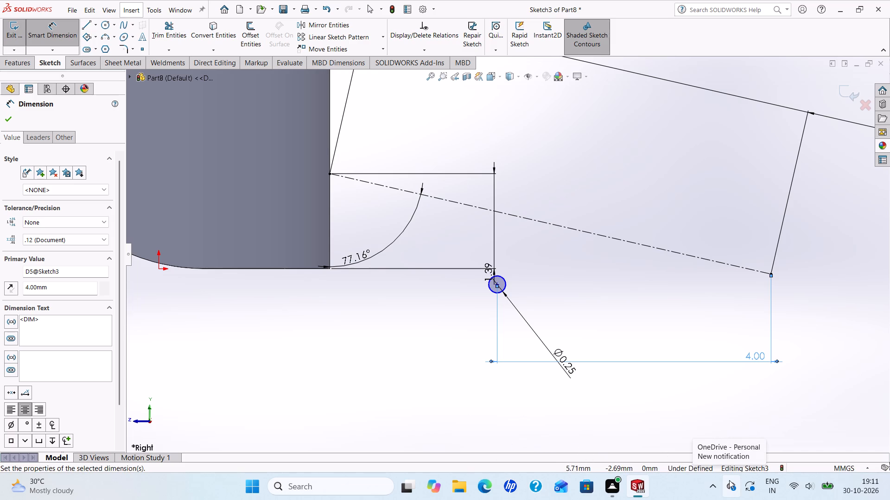
Dimension the perpendicular distance from the small circle's centre to the angled centerline as 1.12 mm.
scroll(497, 286, "down", 5)
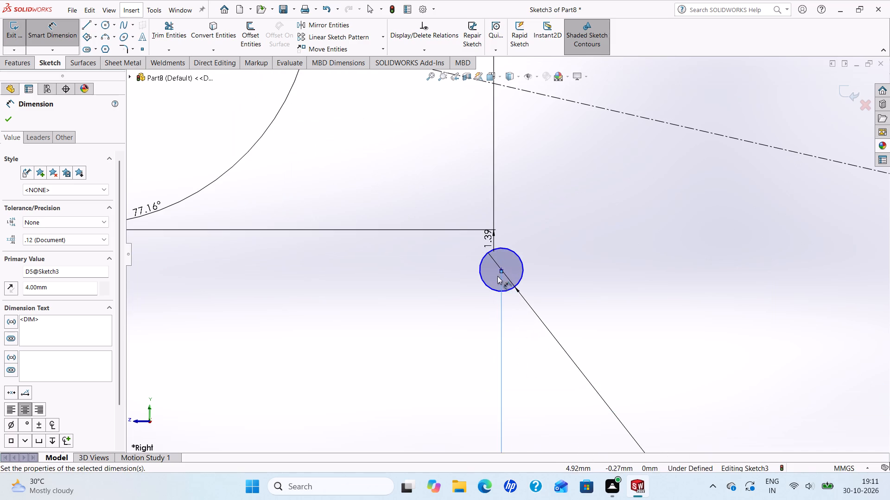
scroll(503, 273, "down", 6)
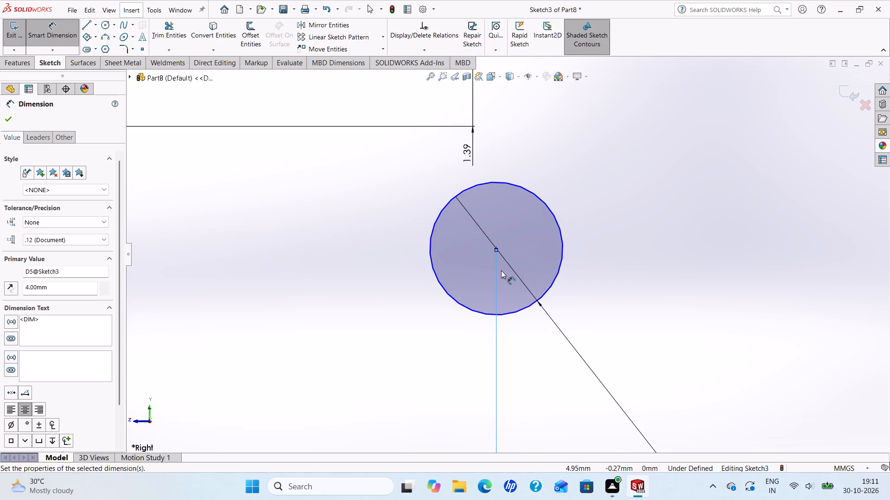
left_click(496, 247)
scroll(505, 249, "up", 5)
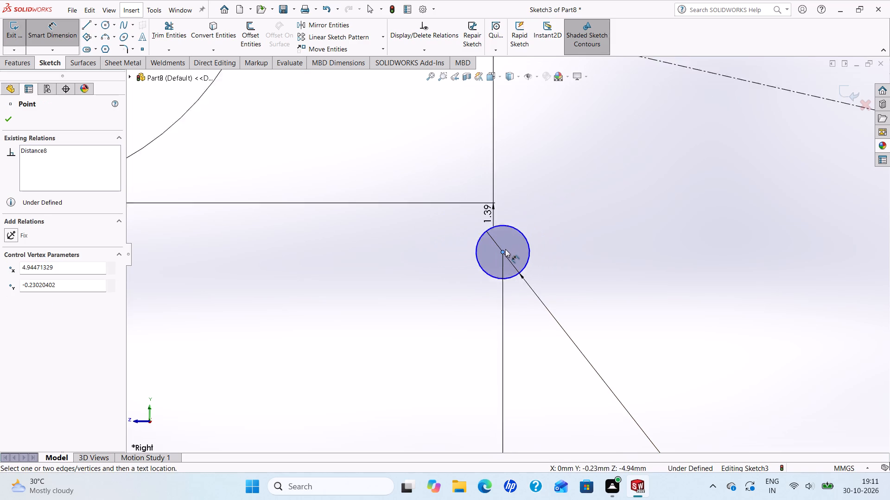
scroll(505, 249, "up", 2)
scroll(581, 195, "up", 5)
left_click(567, 202)
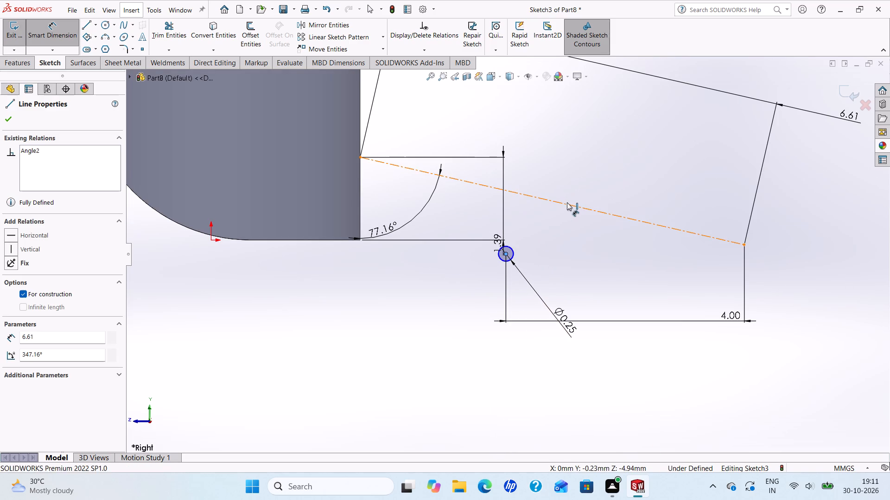
left_click(583, 231)
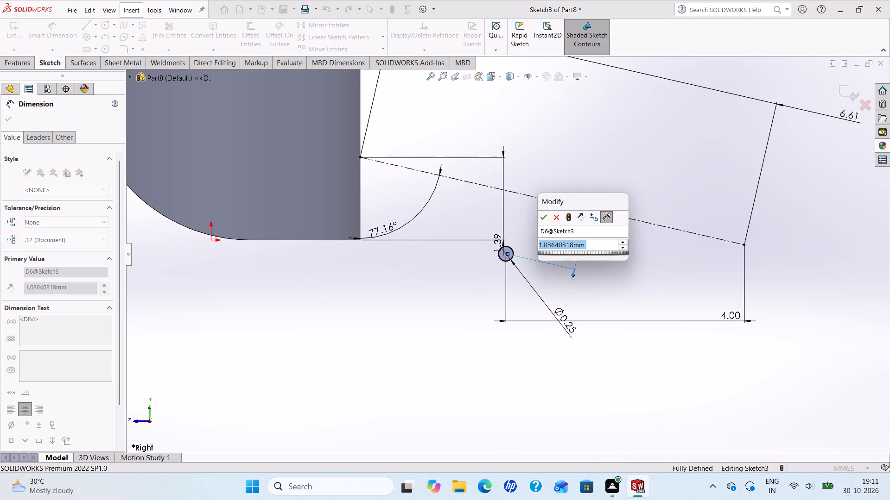
type("1.12")
key("Return")
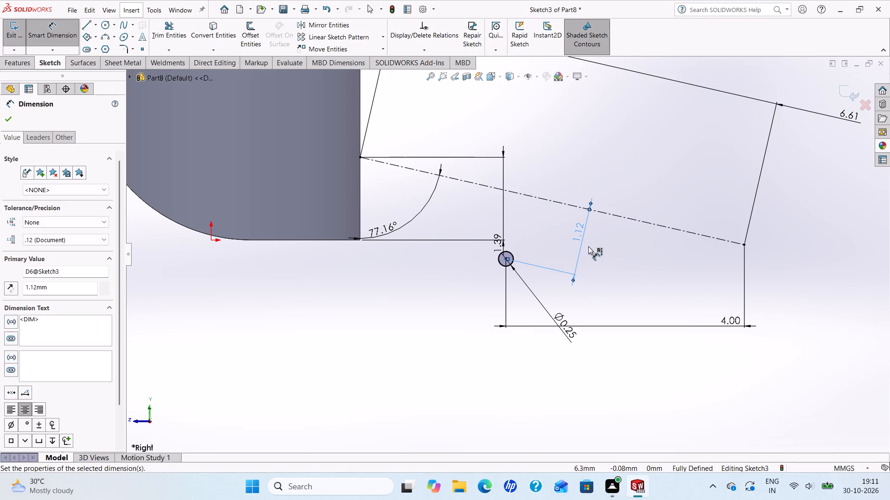
left_click(9, 119)
scroll(247, 204, "up", 2)
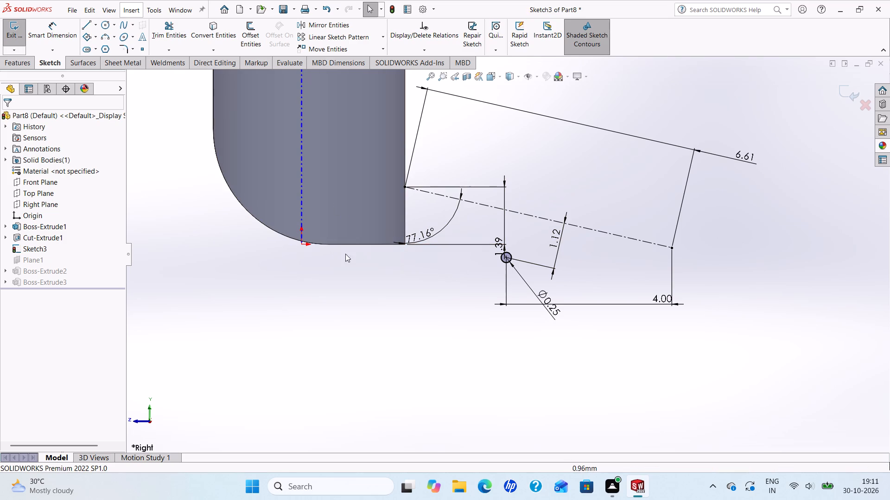
Revolve the small circle 360° about the peg's centerline as a boss with Merge result on.
left_click(6, 65)
left_click(51, 34)
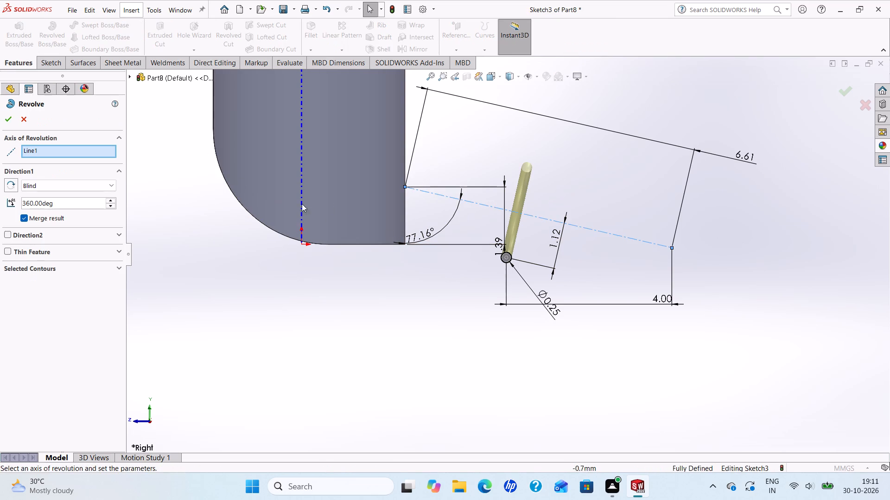
left_click(9, 119)
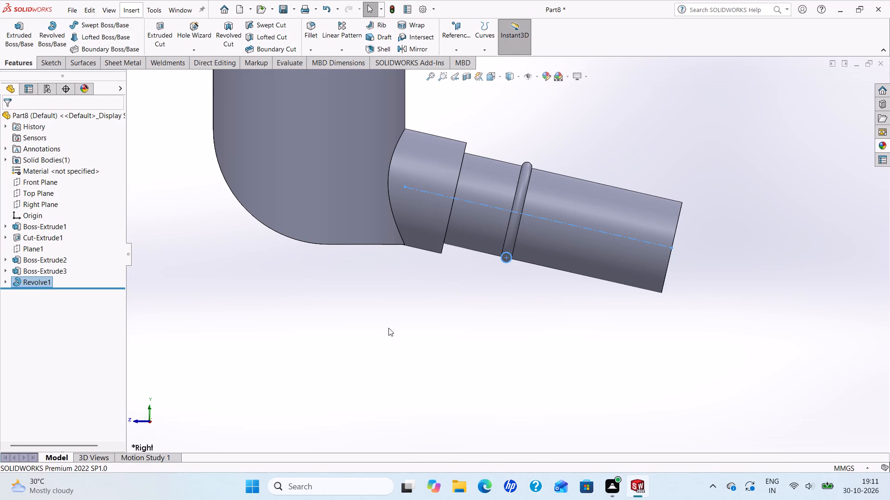
key("Escape")
Start a symmetric constant-radius fillet of 0.035 mm and select the circular edge at the peg's free end.
middle_click_drag(432, 319, 435, 352)
scroll(435, 352, "up", 4)
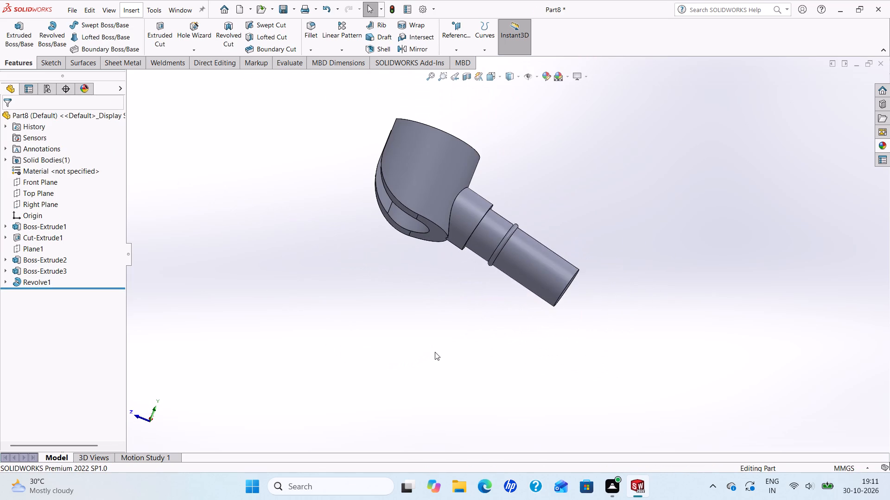
scroll(504, 209, "down", 2)
scroll(505, 209, "up", 2)
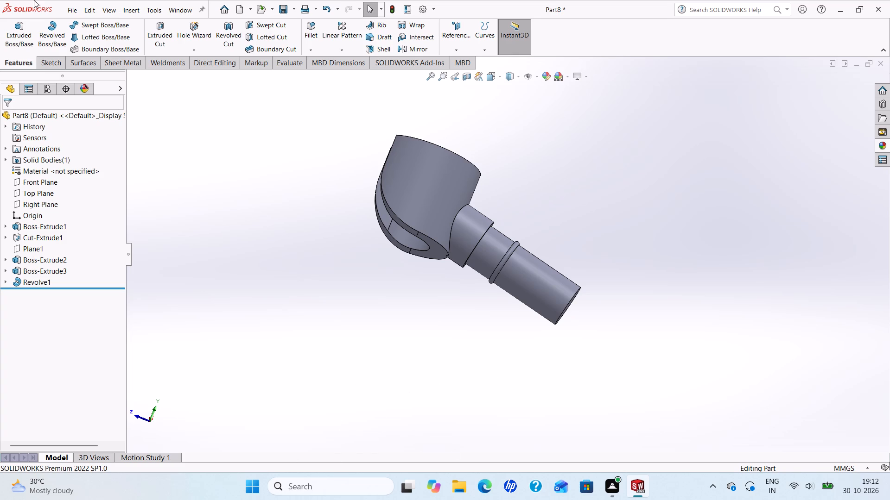
left_click(311, 30)
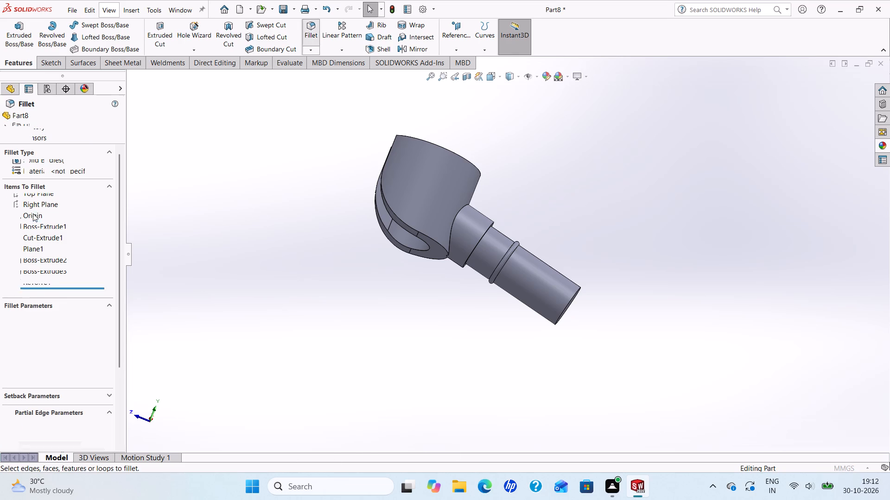
type("0.035")
key("Return")
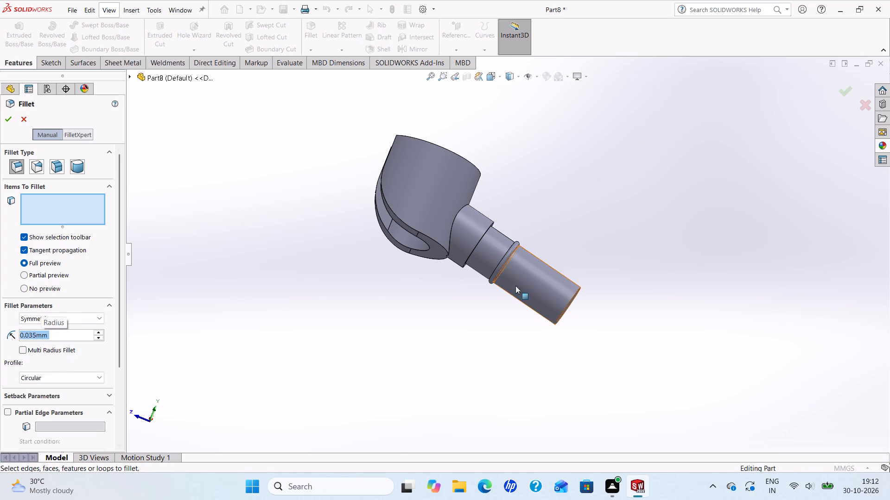
scroll(612, 383, "down", 1)
middle_click_drag(567, 348, 528, 319)
scroll(525, 277, "down", 2)
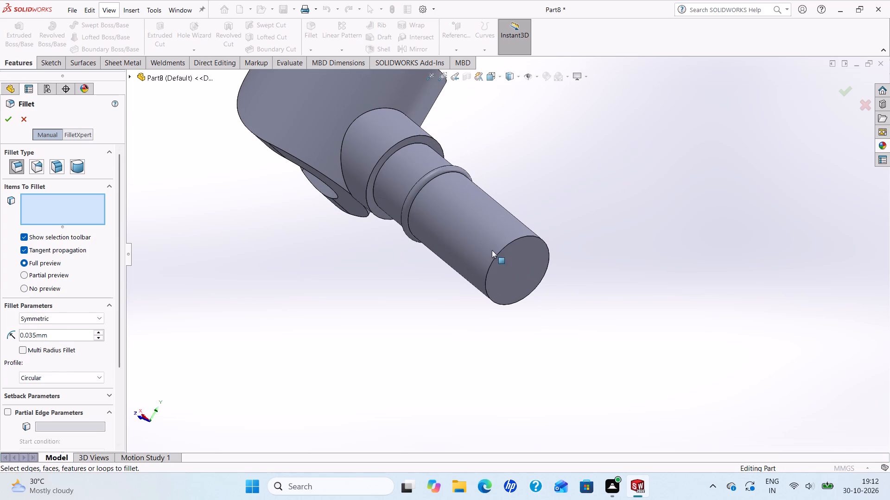
left_click(496, 256)
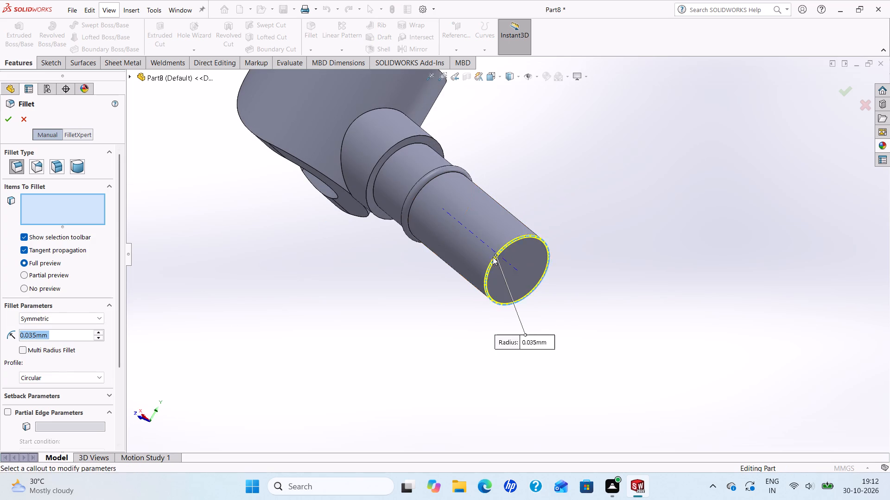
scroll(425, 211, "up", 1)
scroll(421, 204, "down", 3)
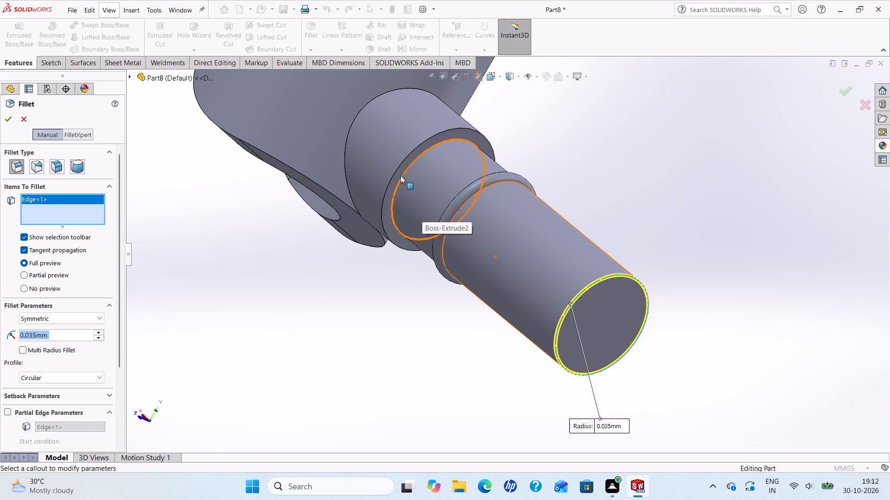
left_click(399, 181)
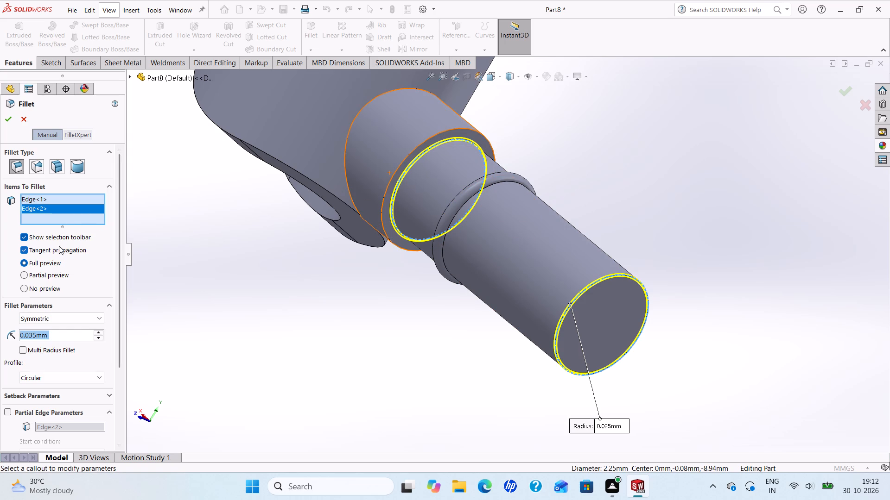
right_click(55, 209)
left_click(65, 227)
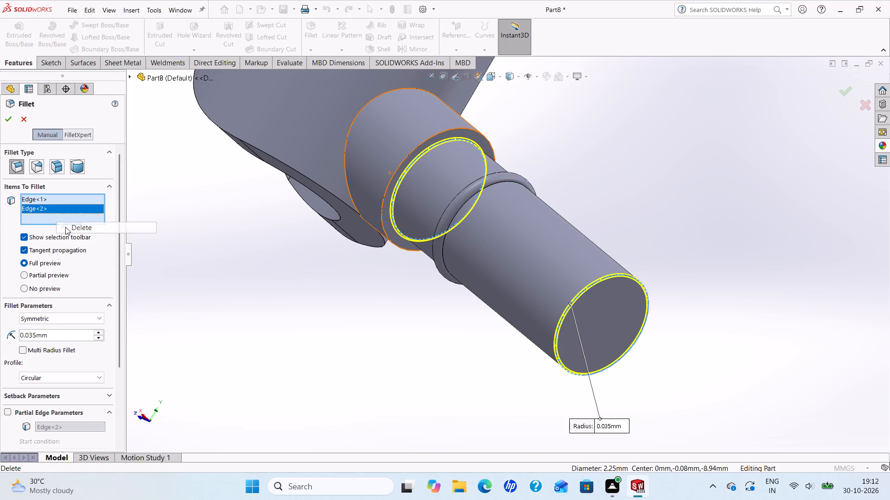
Add the collar's outer circular rim and the C-shaped ring's outer top edge to the 0.035 mm fillet selection.
scroll(384, 188, "down", 2)
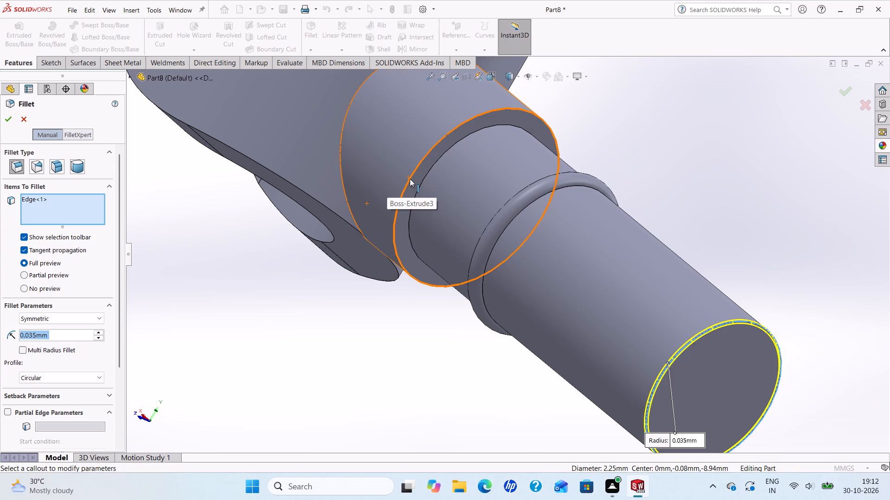
left_click(410, 179)
scroll(410, 179, "up", 4)
scroll(403, 180, "down", 1)
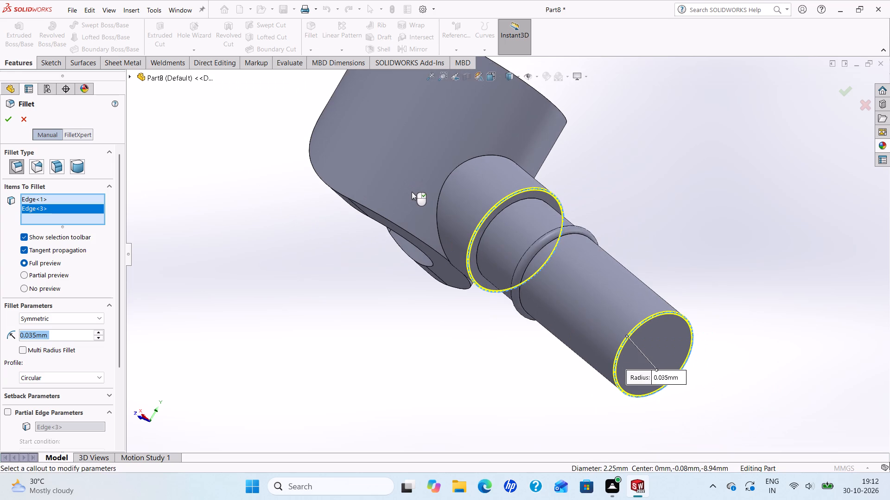
scroll(420, 173, "up", 3)
middle_click_drag(422, 154, 438, 215)
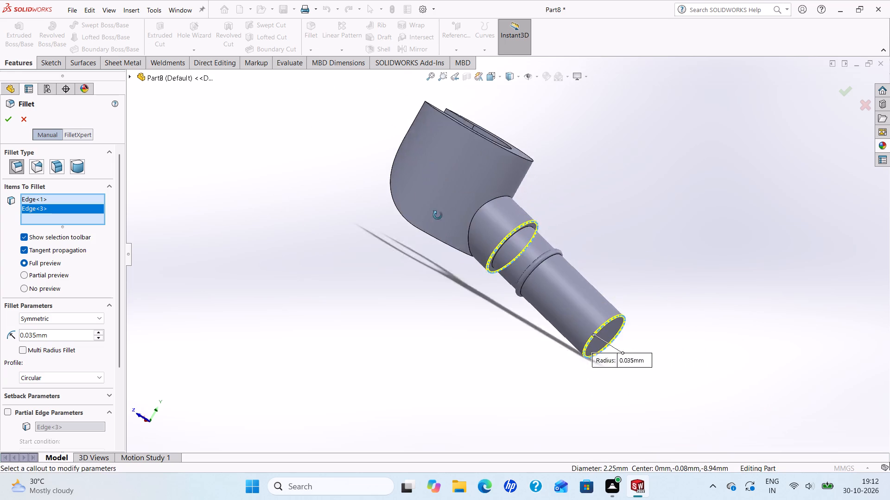
middle_click_drag(438, 215, 438, 220)
scroll(552, 73, "down", 3)
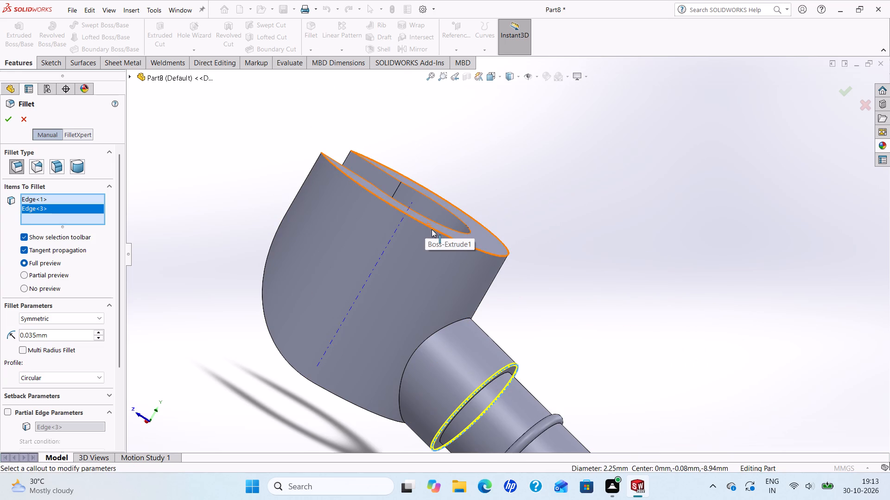
left_click(432, 229)
Add the two straight outer edges flanking the C-shaped ring's opening to the fillet selection.
scroll(432, 229, "up", 3)
middle_click_drag(411, 215, 443, 280)
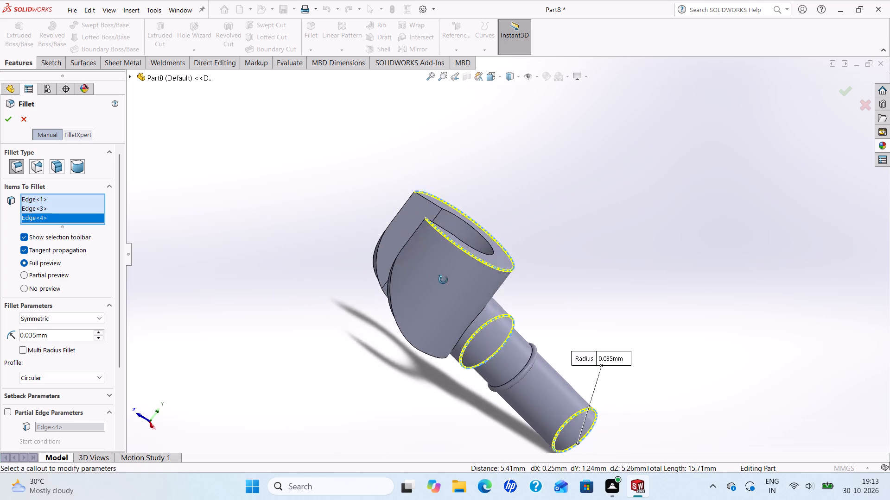
middle_click_drag(443, 280, 450, 318)
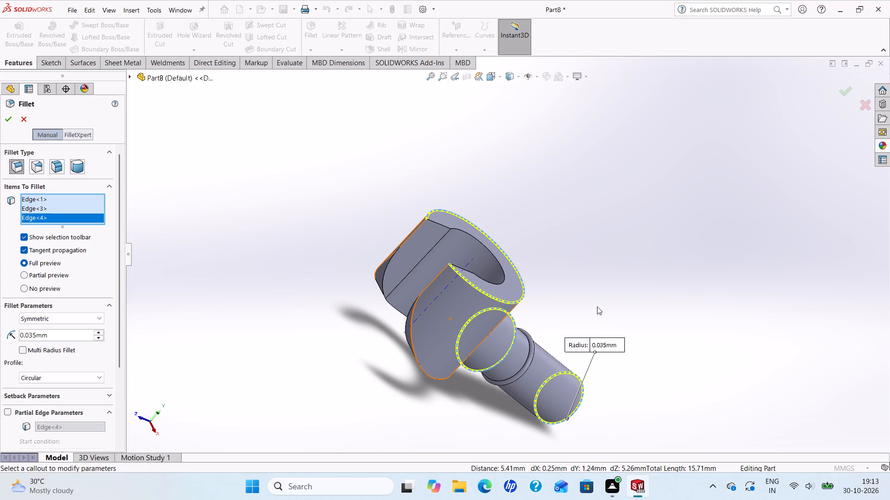
middle_click_drag(410, 300, 424, 320)
scroll(440, 319, "down", 4)
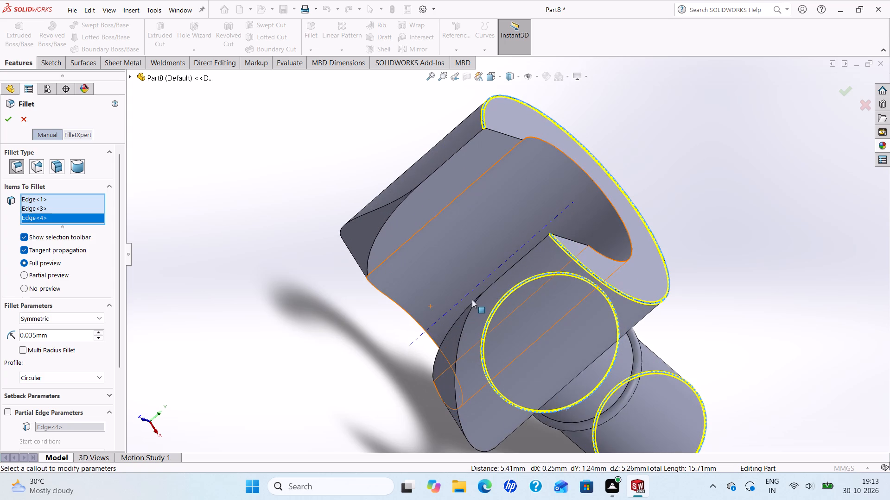
left_click(491, 286)
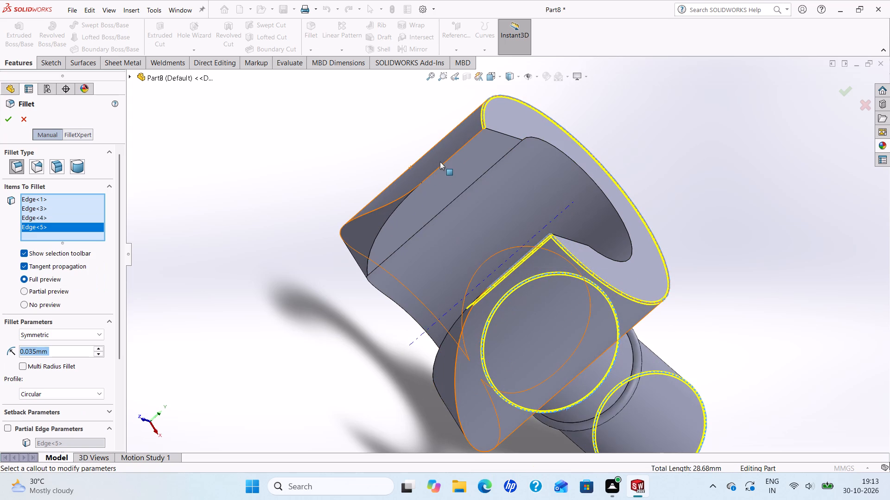
left_click(442, 165)
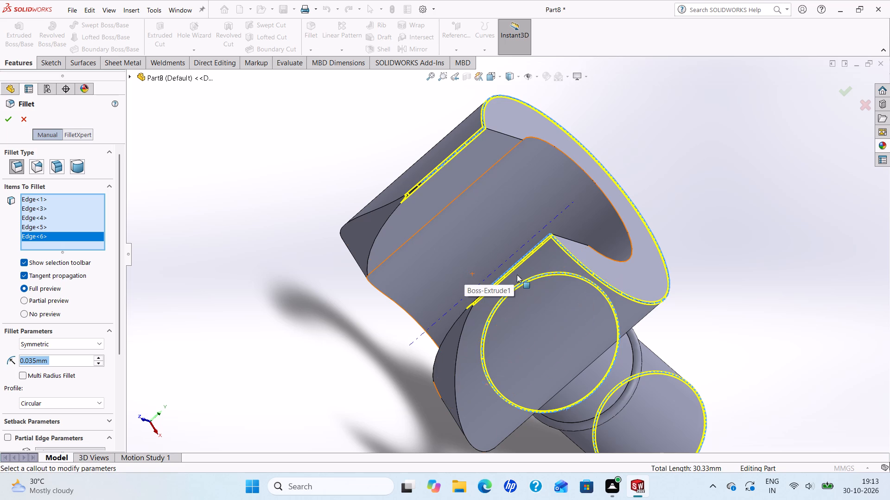
Add the ring's two curved outer edges along the cut and the circular edge where peg meets collar, and apply the 0.035 mm fillet.
middle_click_drag(447, 354, 458, 318)
scroll(463, 326, "down", 2)
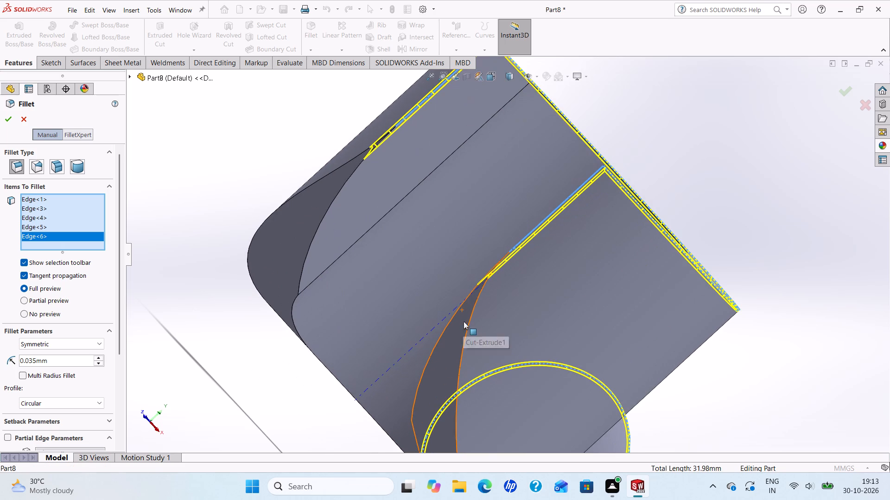
left_click(467, 326)
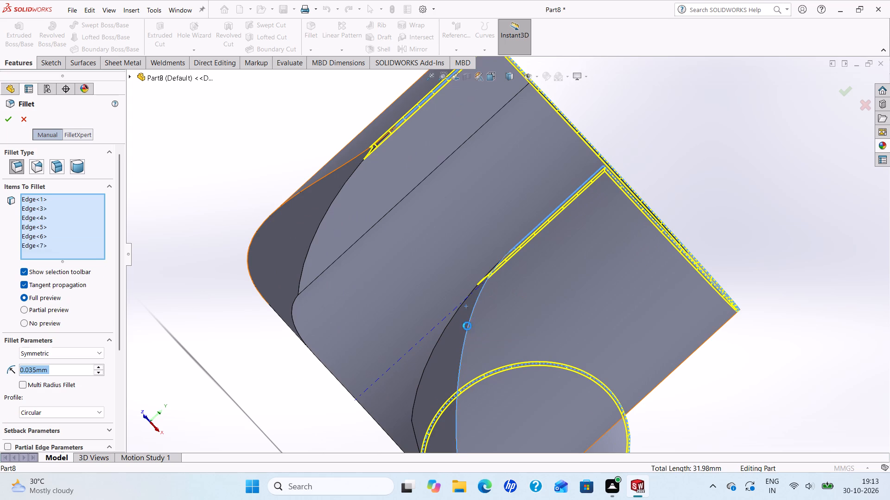
scroll(467, 326, "up", 1)
middle_click_drag(306, 249, 330, 274)
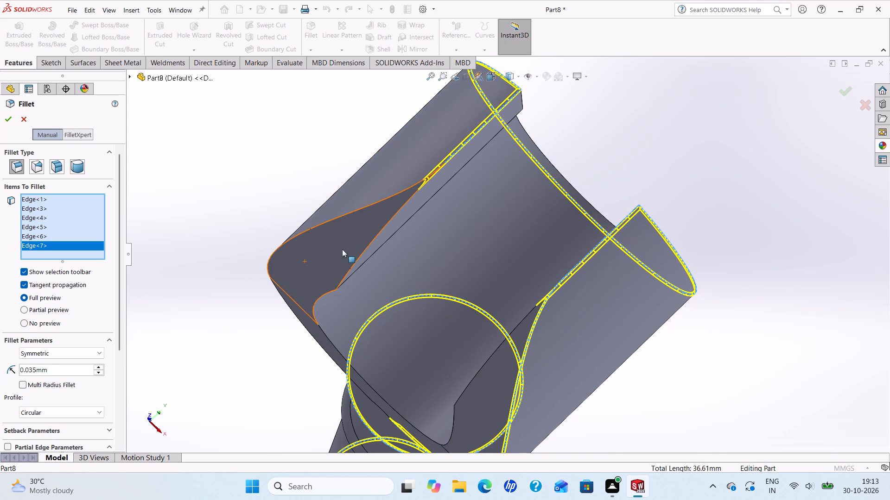
left_click(339, 218)
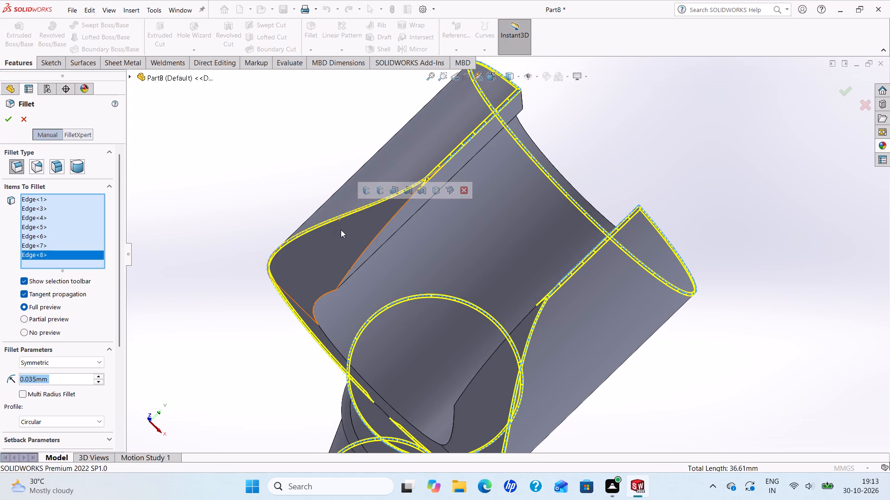
scroll(442, 334, "up", 3)
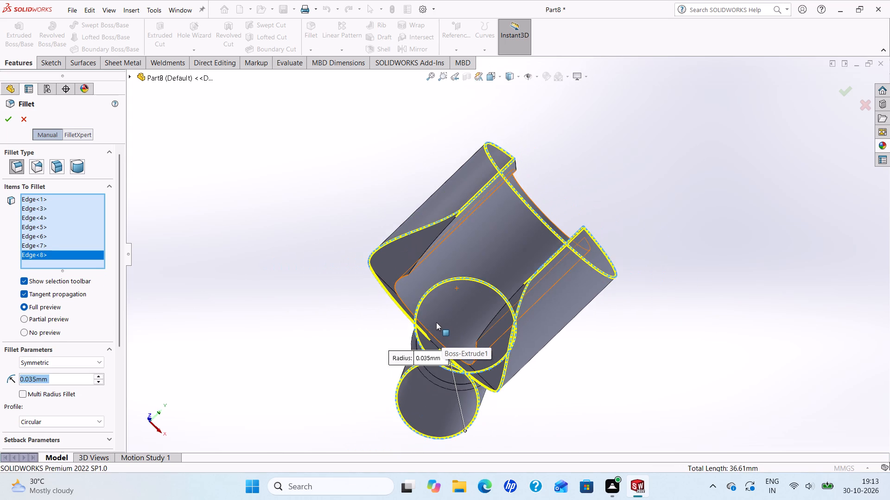
scroll(433, 323, "down", 2)
scroll(430, 324, "up", 2)
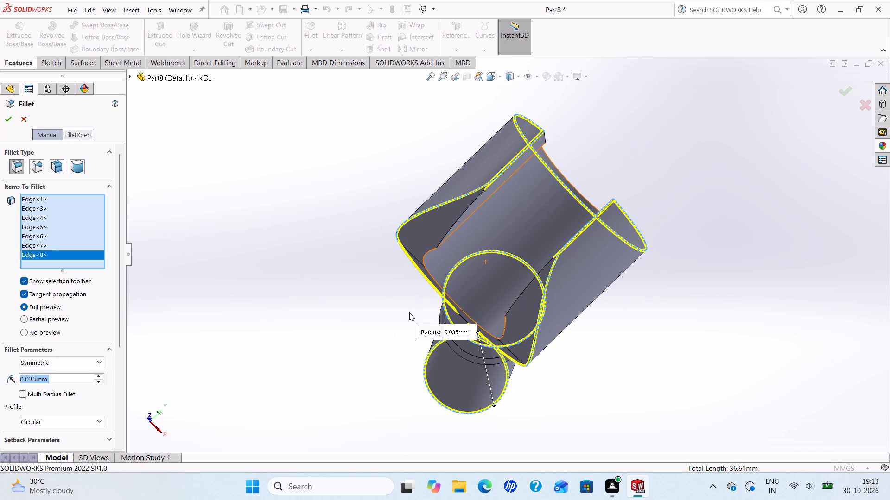
middle_click_drag(456, 301, 331, 259)
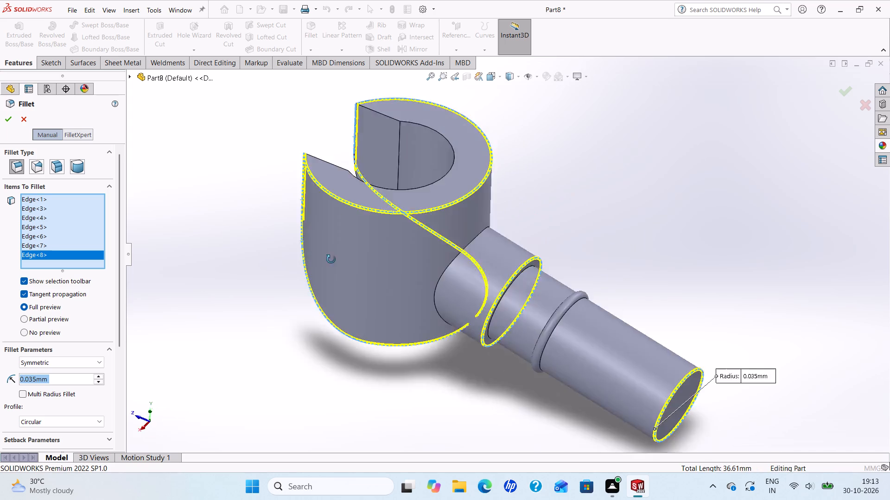
middle_click_drag(331, 259, 311, 257)
scroll(335, 318, "down", 3)
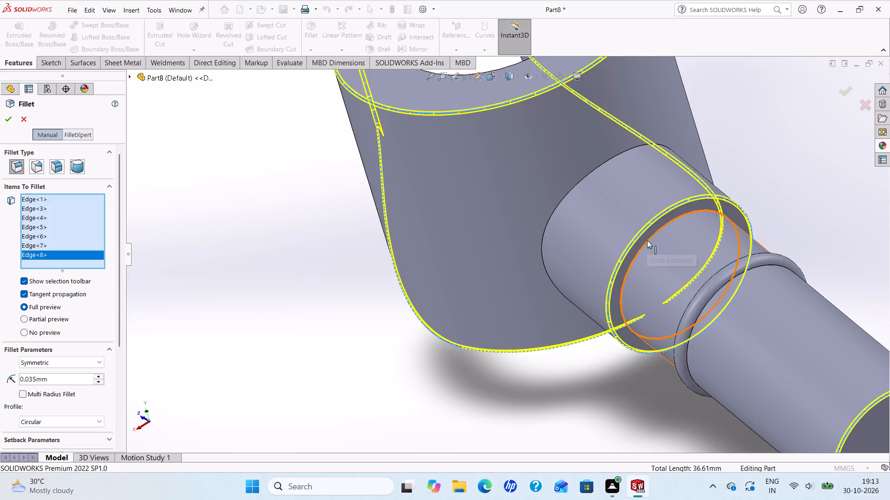
left_click(647, 240)
left_click(5, 119)
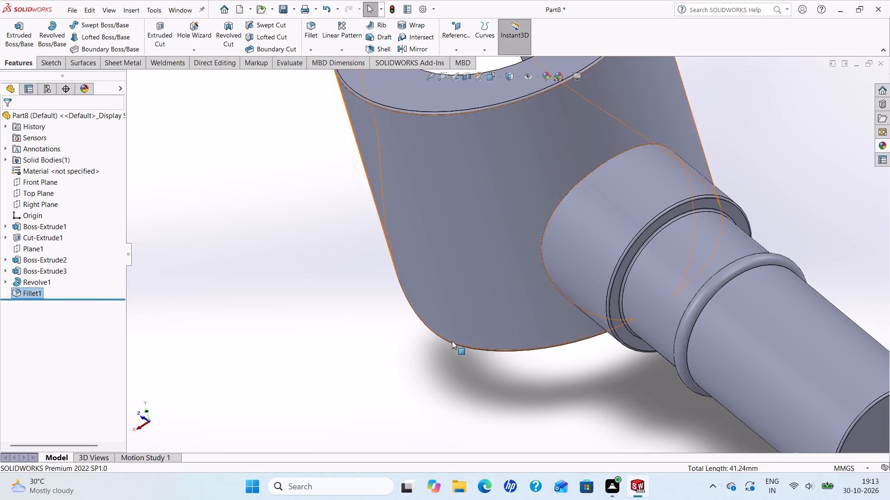
Edit the existing fillet feature and set its radius to 0.1 mm.
scroll(17, 181, "down", 1)
scroll(7, 187, "up", 1)
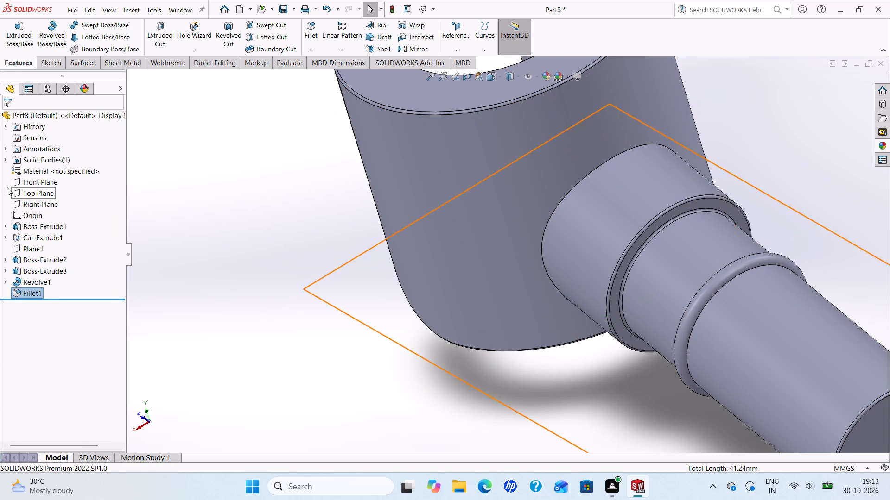
scroll(7, 187, "up", 3)
scroll(343, 191, "up", 6)
scroll(443, 216, "down", 4)
scroll(458, 220, "up", 2)
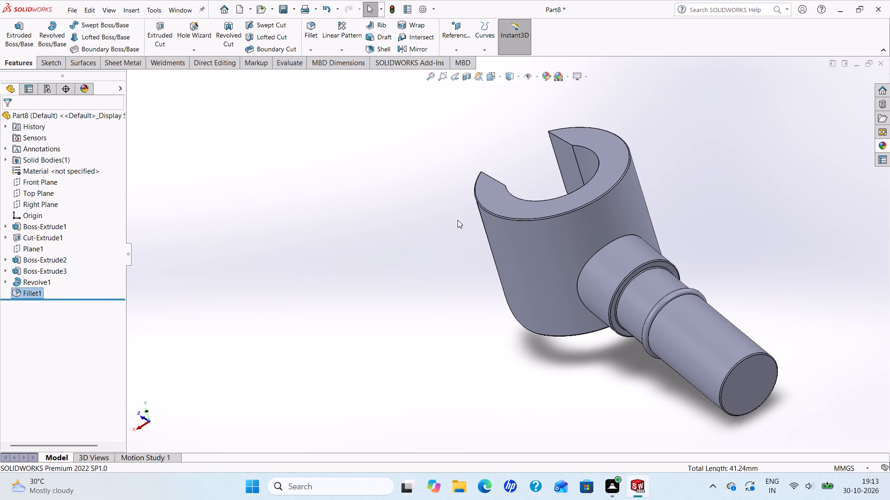
scroll(461, 263, "up", 1)
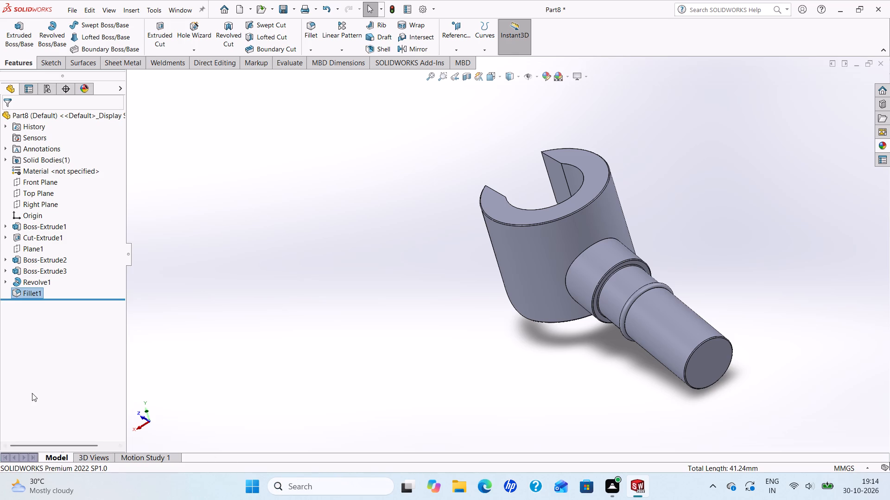
right_click(36, 291)
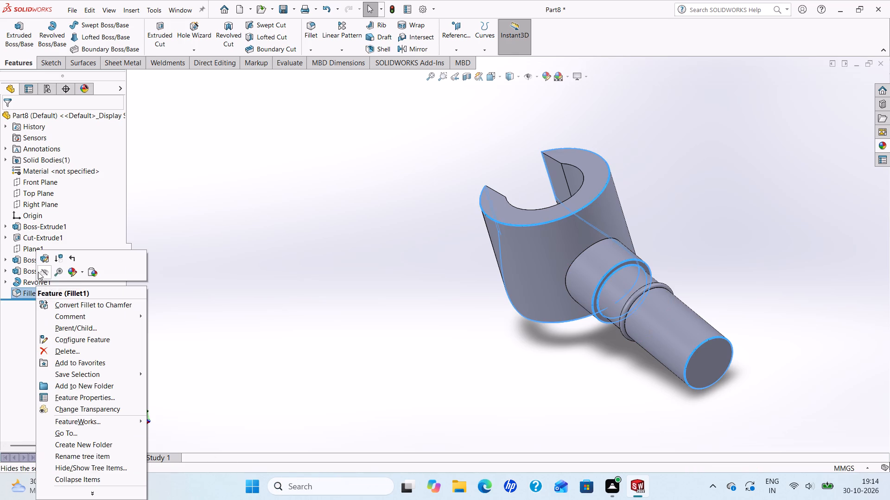
left_click(48, 259)
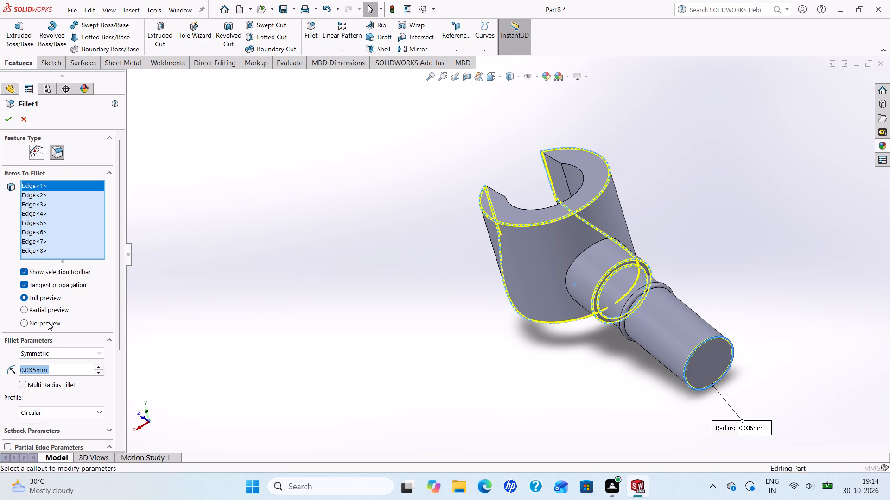
type("0.1")
key("Return")
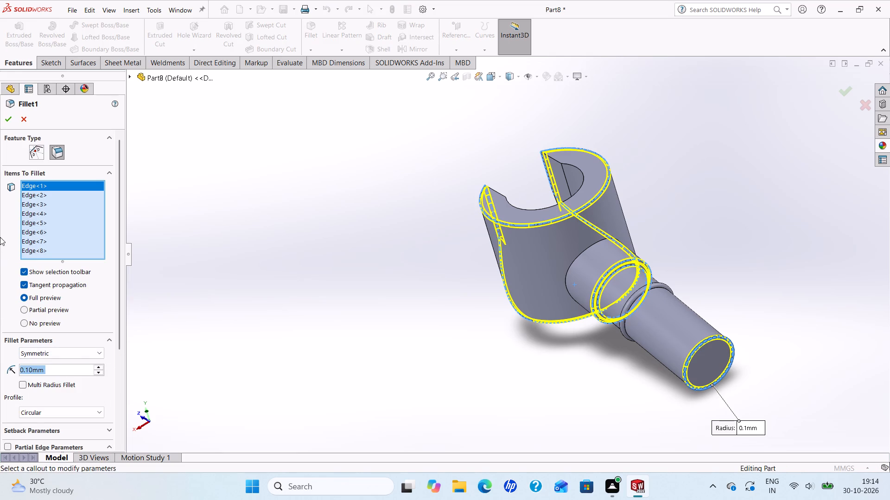
left_click(6, 116)
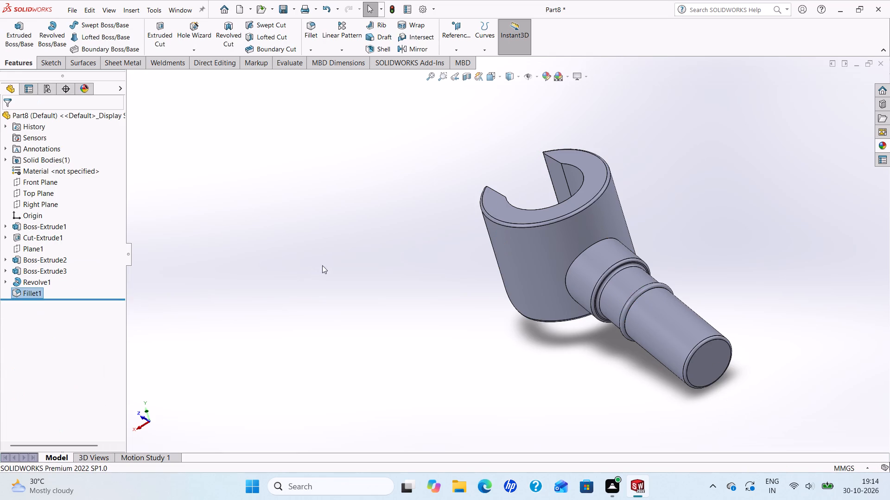
Examine the filleted hand from all sides, including the ring opening, the underside and the peg.
middle_click_drag(390, 271, 532, 231)
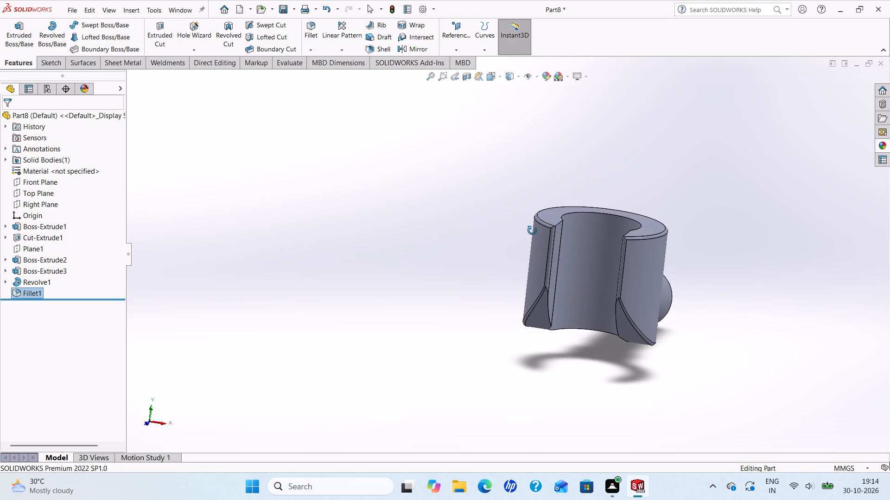
middle_click_drag(532, 231, 531, 235)
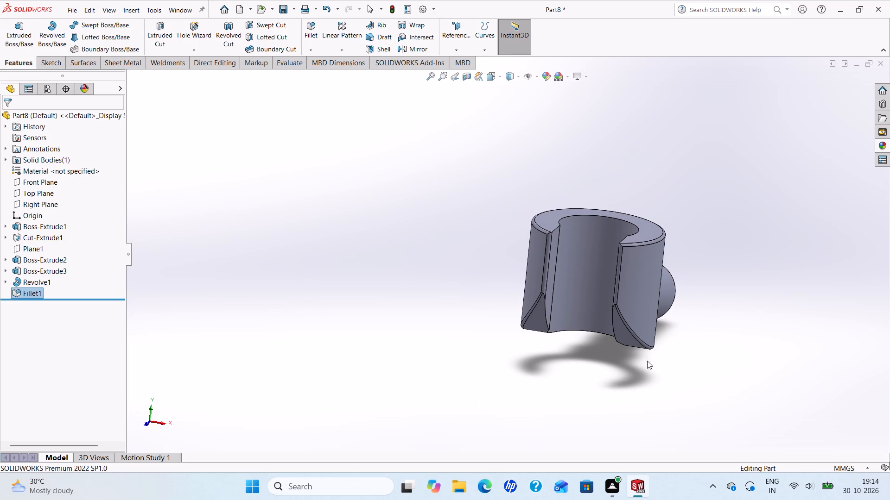
middle_click_drag(622, 346, 363, 334)
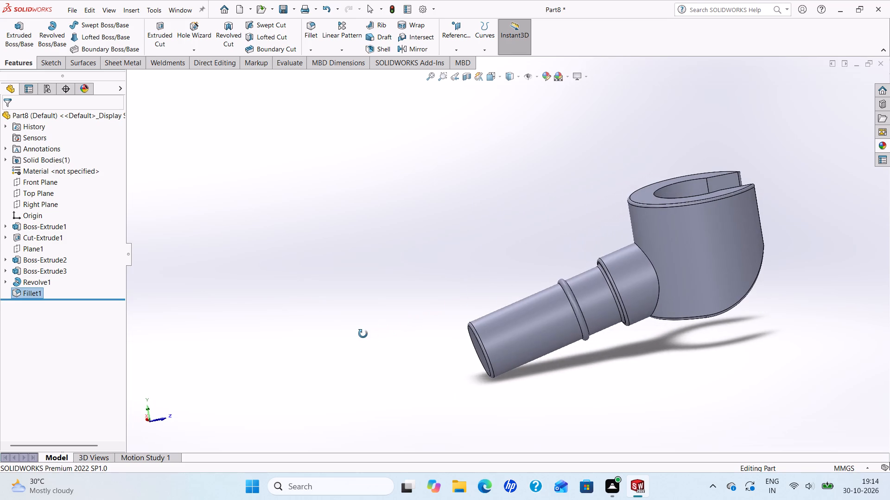
middle_click_drag(363, 334, 579, 433)
scroll(579, 433, "up", 1)
scroll(584, 240, "down", 2)
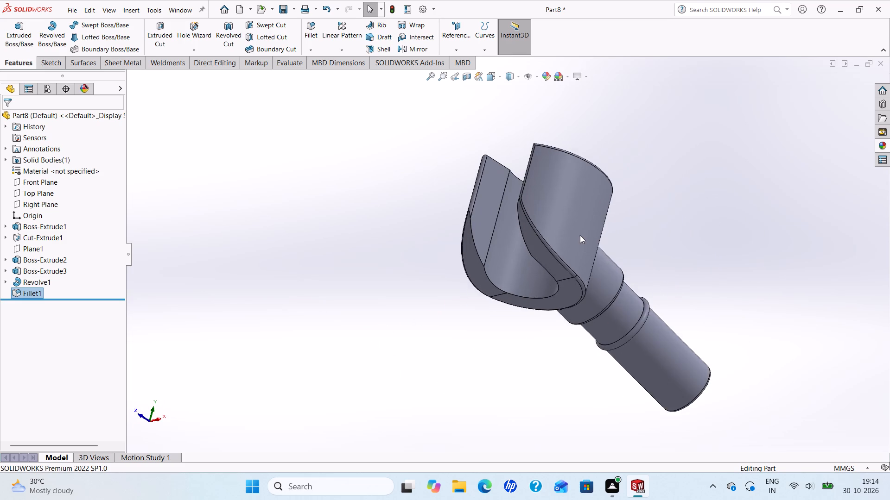
middle_click_drag(579, 235, 533, 291)
scroll(534, 288, "up", 3)
scroll(681, 339, "down", 1)
scroll(637, 294, "up", 1)
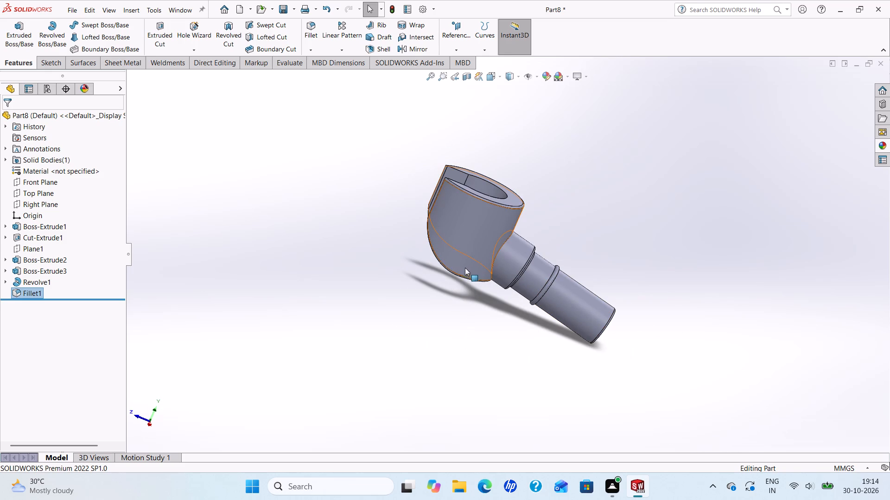
middle_click_drag(468, 266, 448, 294)
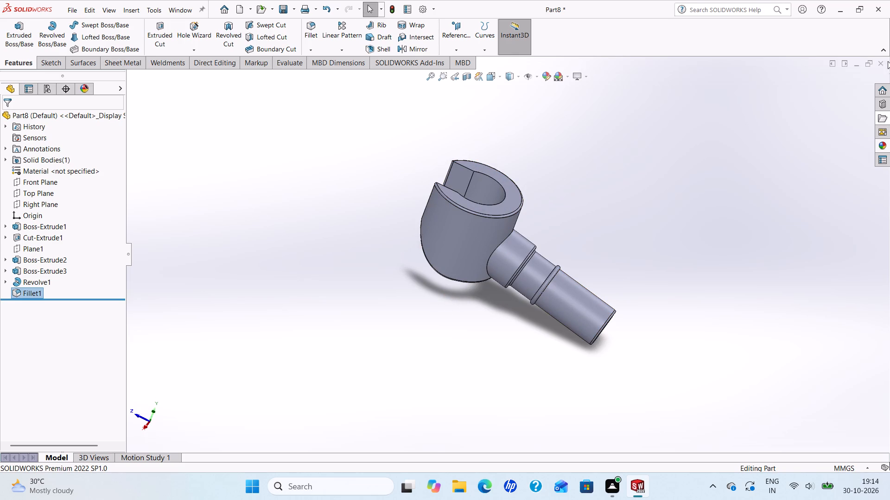
Colour the hand's fillet, C-shaped ring, collar, peg and raised ring features standard blue.
left_click(540, 80)
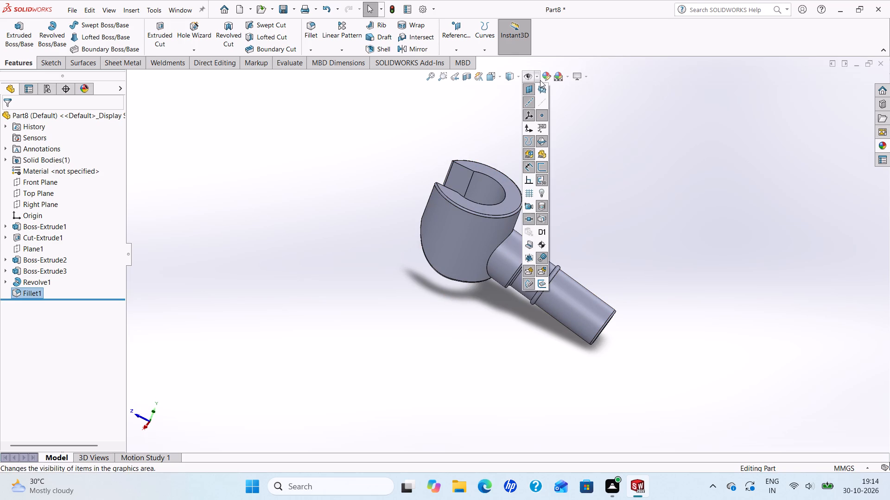
left_click(546, 79)
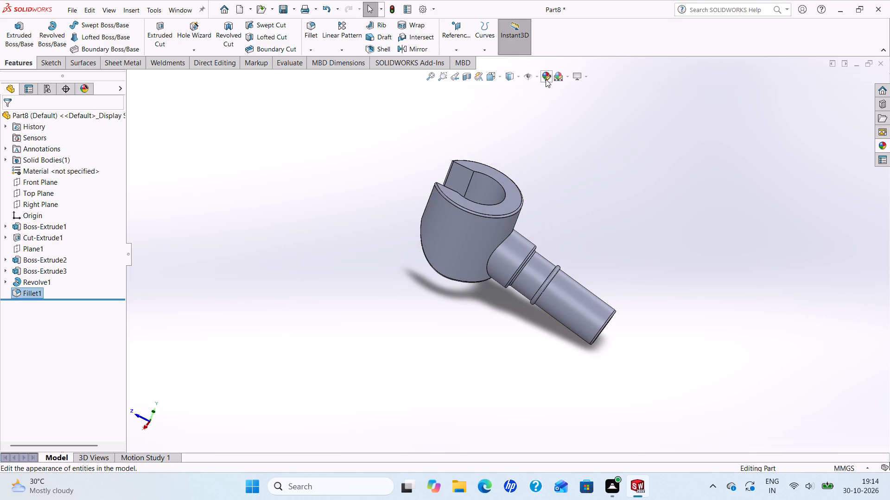
left_click(547, 72)
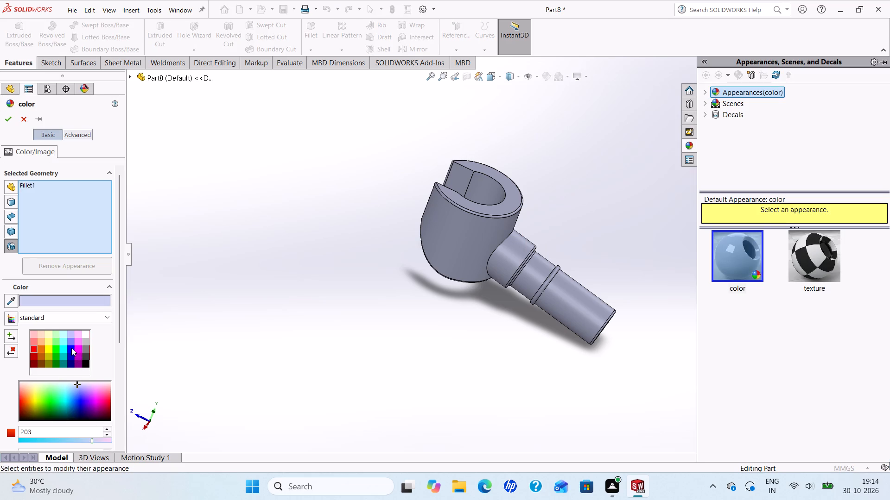
left_click(71, 348)
left_click(446, 250)
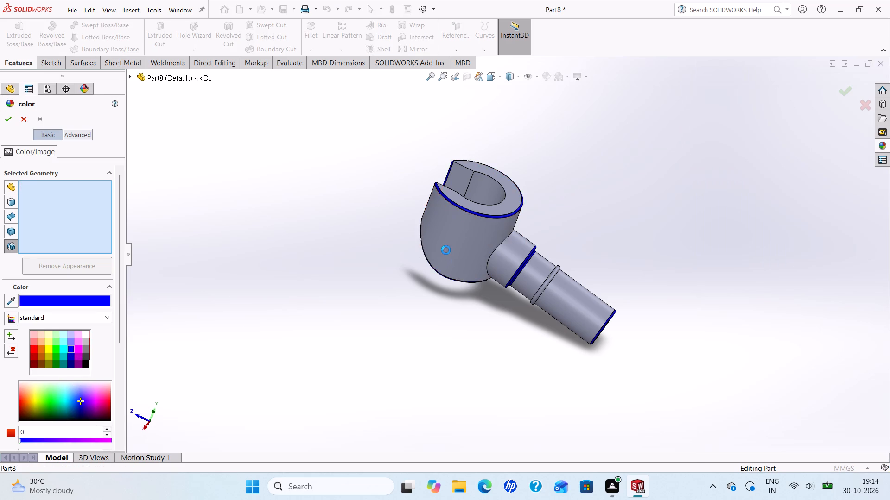
left_click(519, 248)
left_click(533, 268)
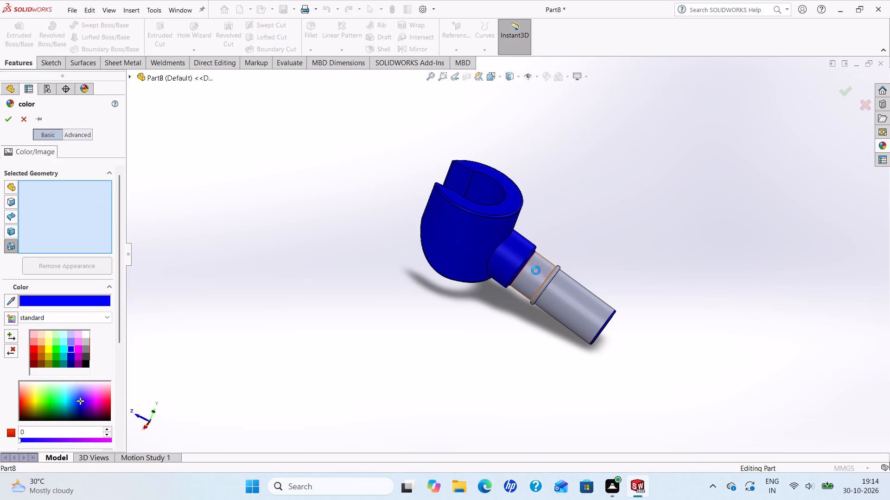
left_click(546, 282)
Add the cut feature at the ring's opening to the blue colour selection and apply the appearance.
middle_click_drag(515, 296, 613, 287)
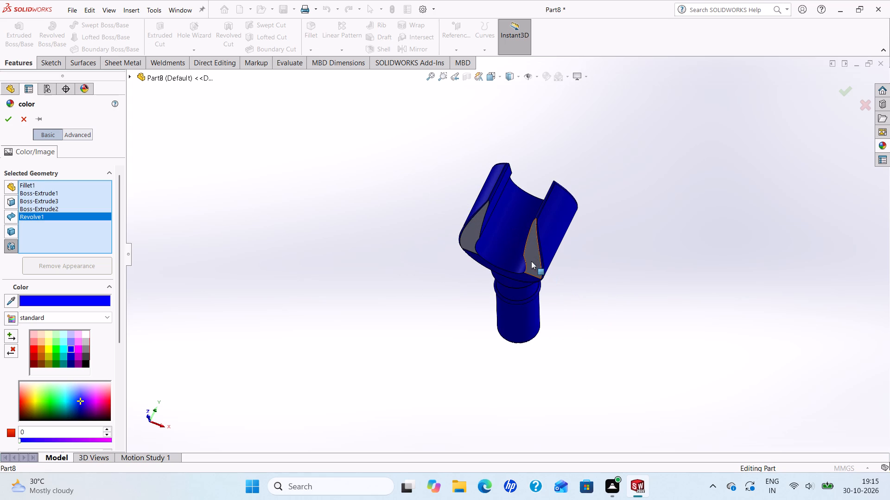
left_click(531, 261)
middle_click_drag(495, 283, 388, 257)
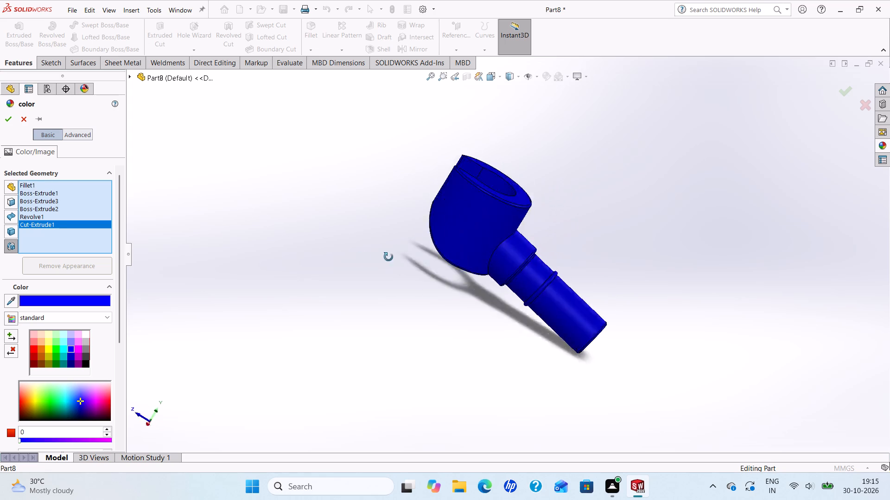
middle_click_drag(388, 257, 333, 286)
scroll(251, 314, "down", 1)
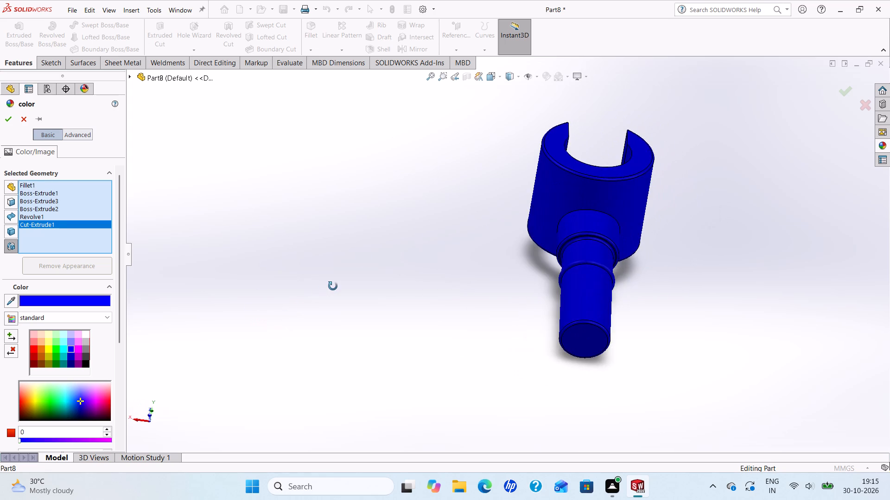
middle_click_drag(333, 286, 342, 337)
scroll(342, 337, "up", 2)
scroll(487, 254, "down", 2)
scroll(487, 254, "up", 1)
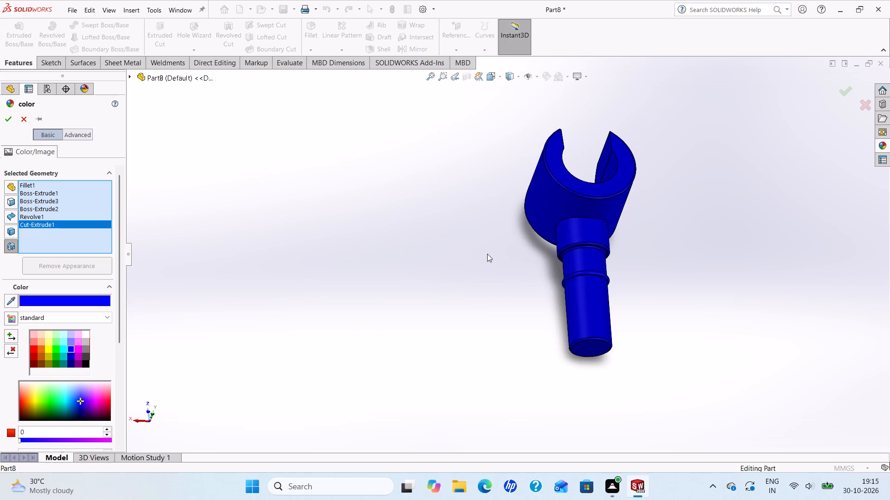
scroll(487, 254, "up", 1)
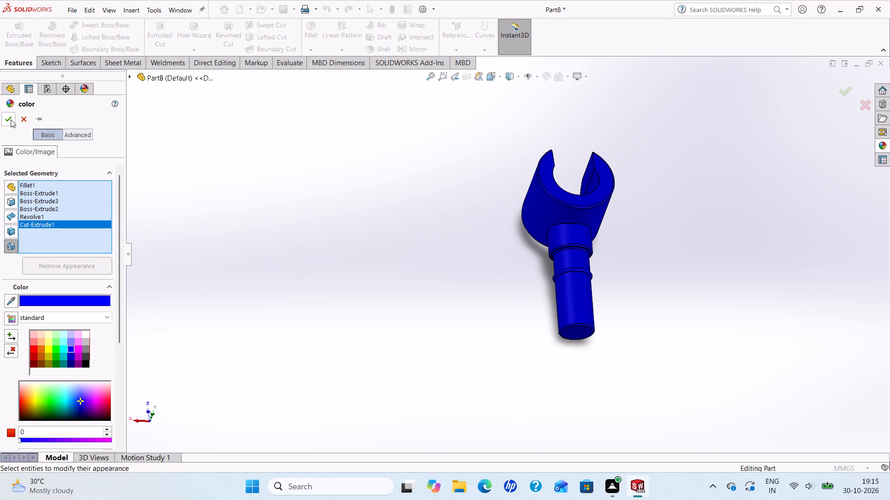
left_click(11, 119)
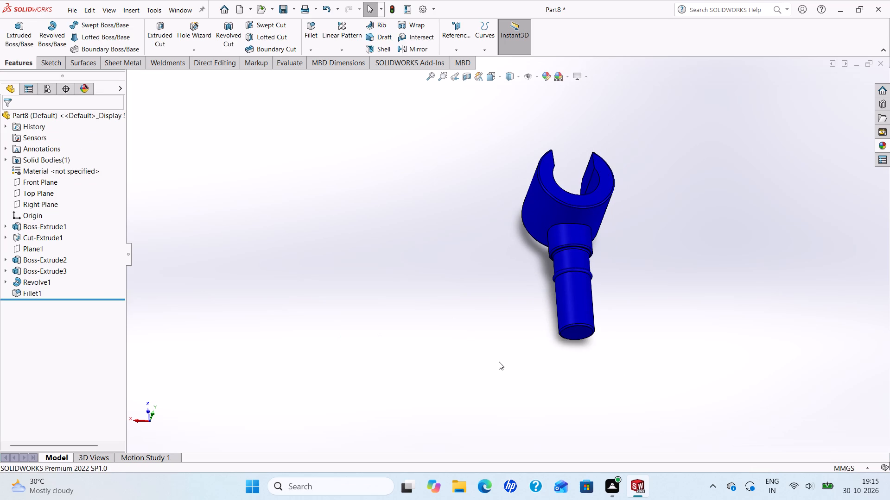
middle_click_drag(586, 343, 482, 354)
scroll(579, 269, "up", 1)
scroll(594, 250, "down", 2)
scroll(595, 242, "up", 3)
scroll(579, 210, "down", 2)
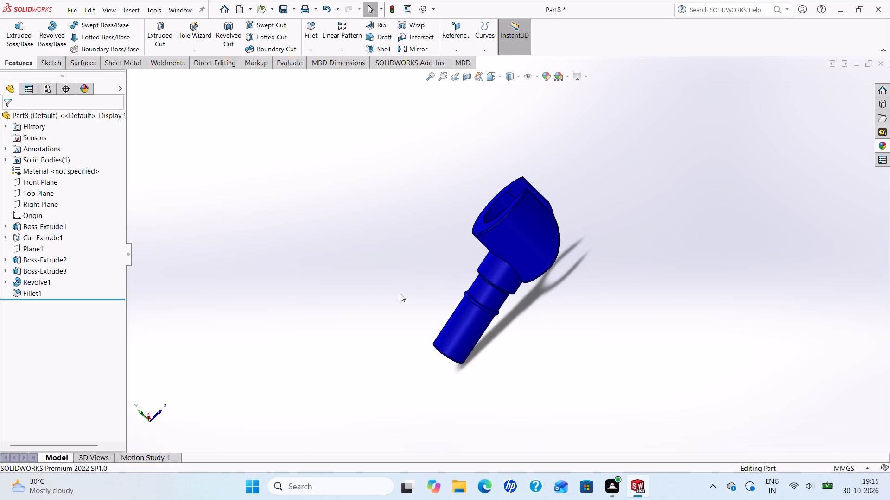
Save the part in the Attachments folder as "lego hand".
key("ctrl+s")
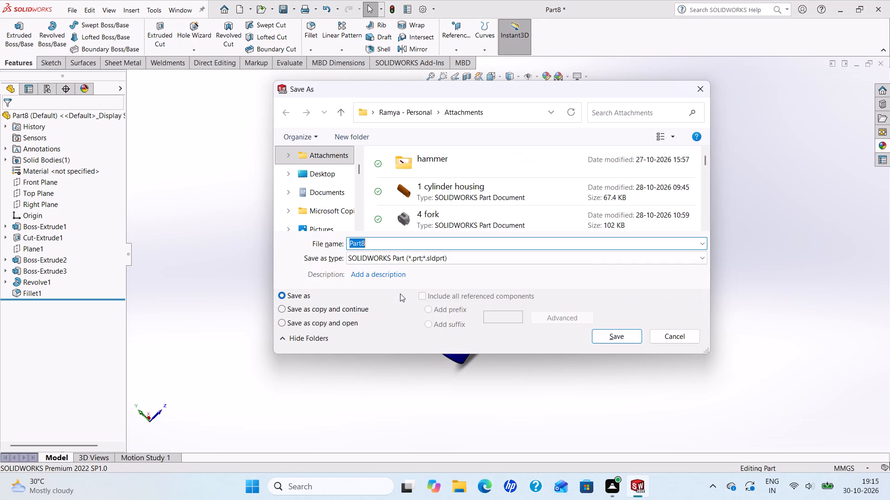
key("l")
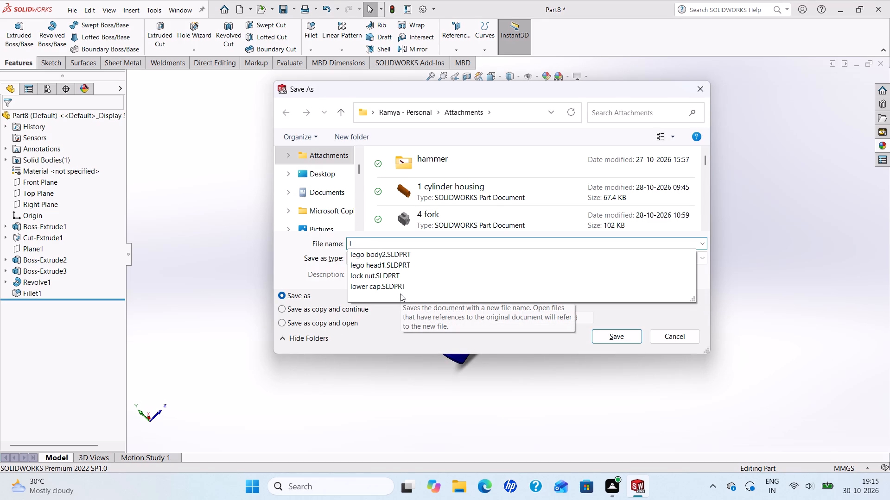
key("o")
type("go")
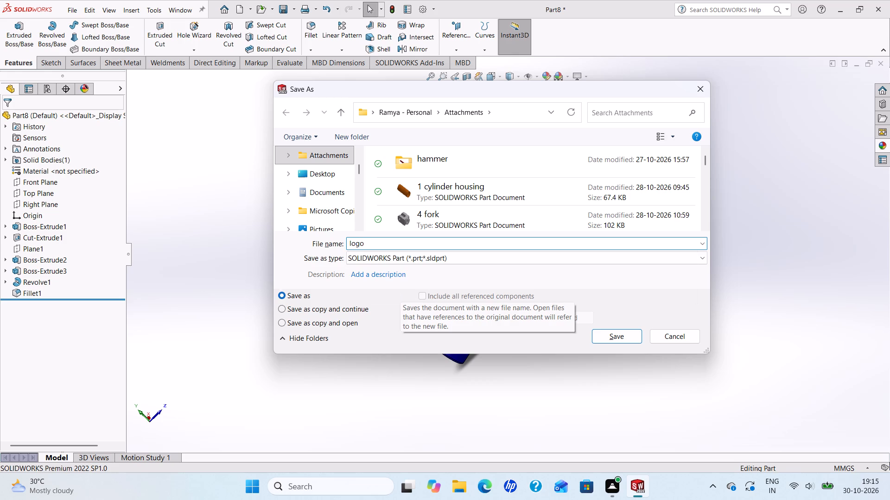
key("BackSpace")
key("BackSpace")
key("BackSpace")
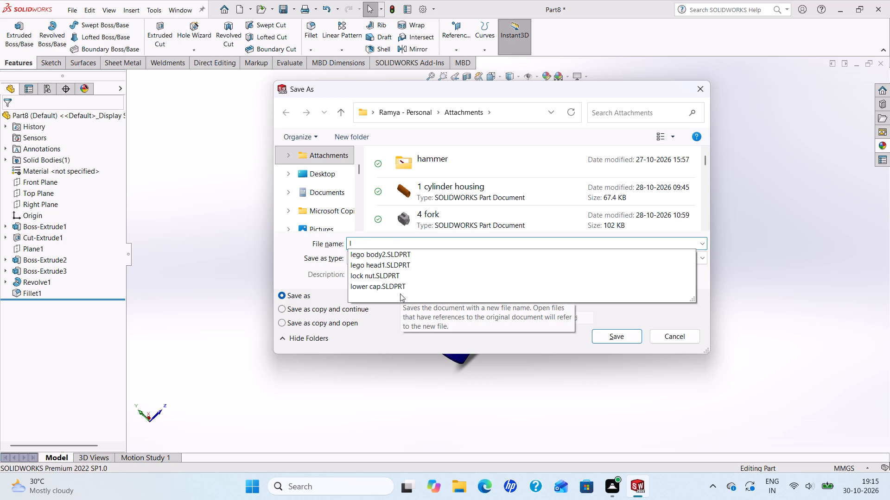
key("e")
type("go")
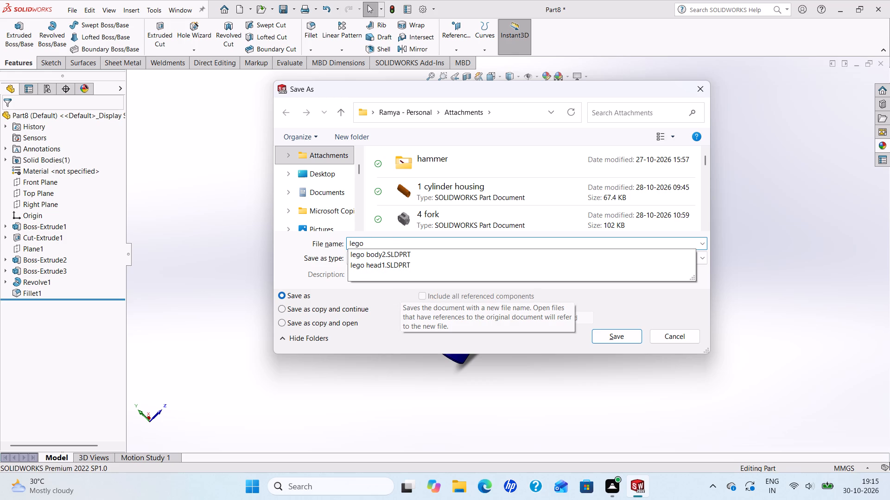
key("space")
type("hand")
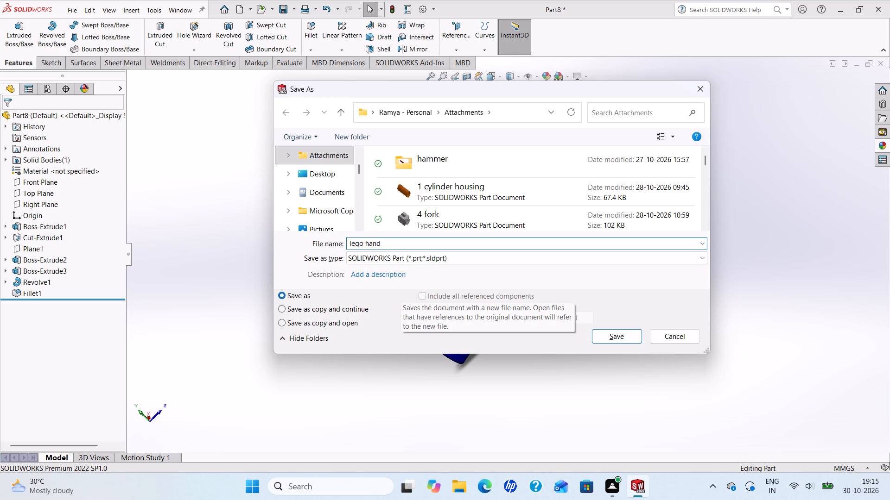
left_click(610, 336)
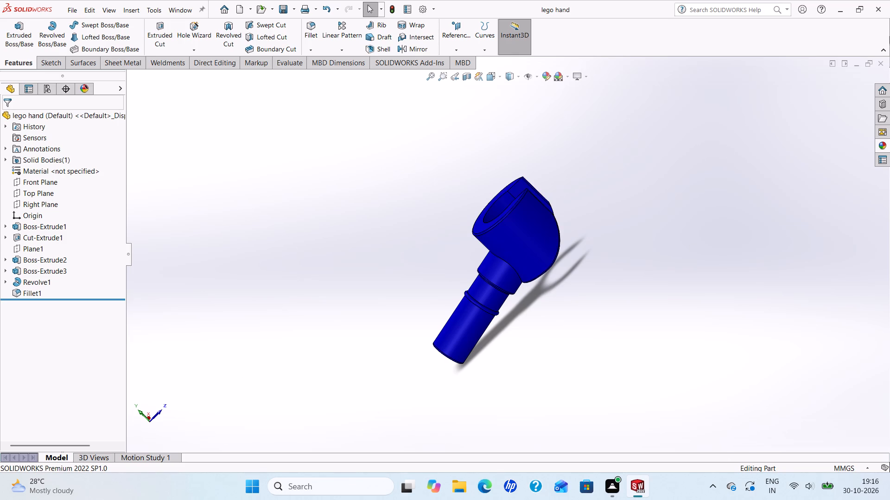
Create a new part document.
left_click(233, 9)
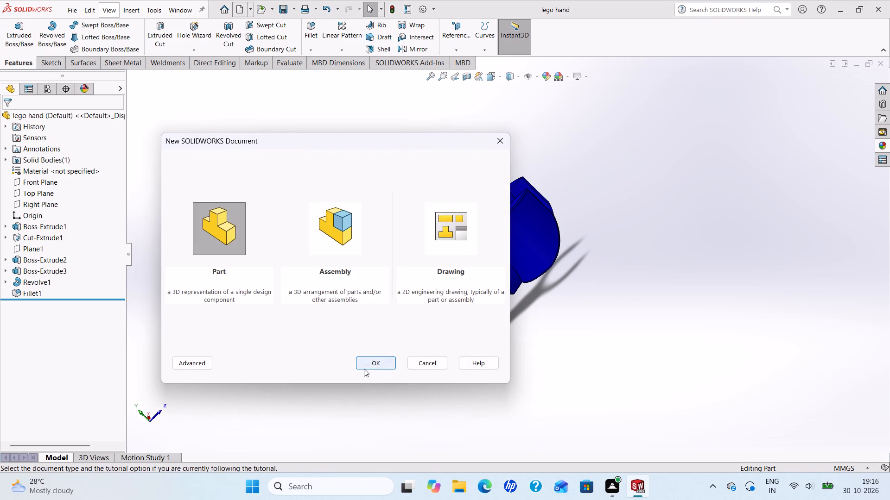
left_click(364, 368)
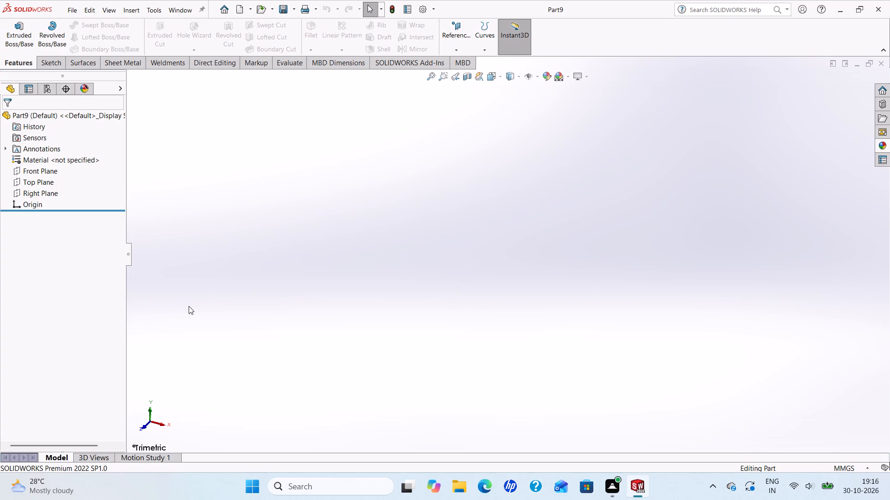
Sketch a corner rectangle about 130 mm wide and 67 mm high on the Top Plane, starting at the origin.
left_click(50, 179)
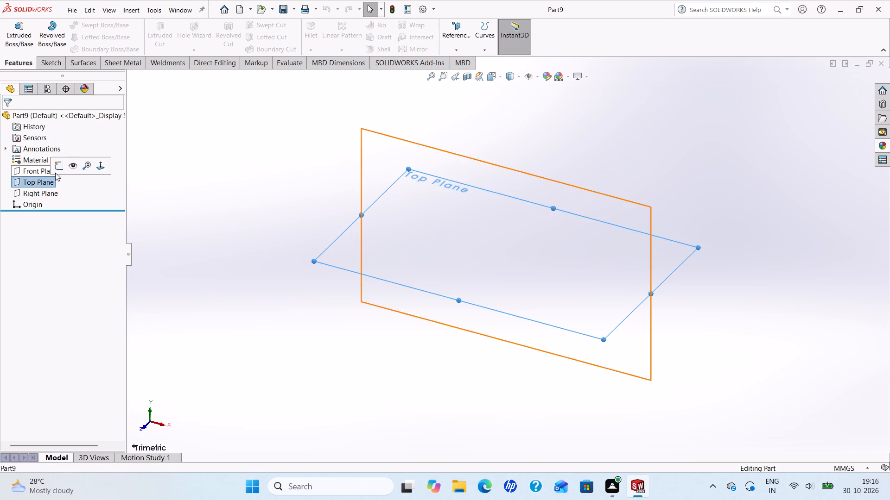
left_click(57, 170)
scroll(441, 266, "up", 2)
scroll(621, 224, "down", 1)
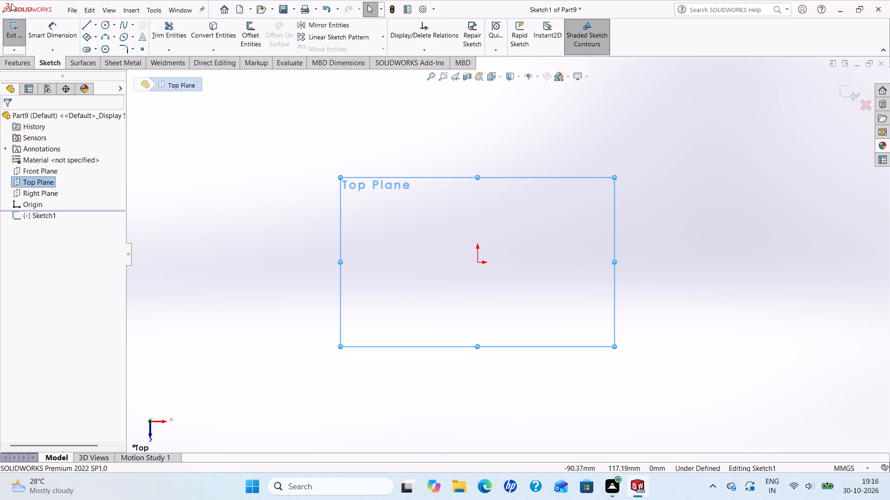
left_click(99, 37)
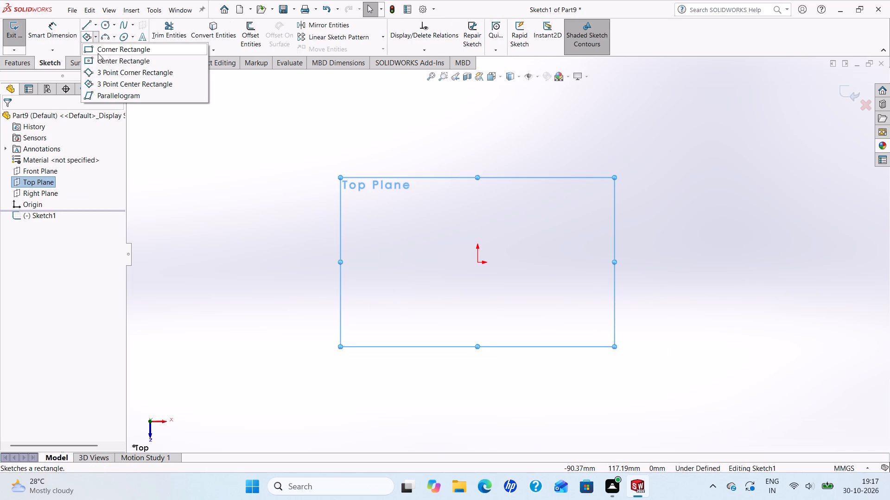
left_click(98, 53)
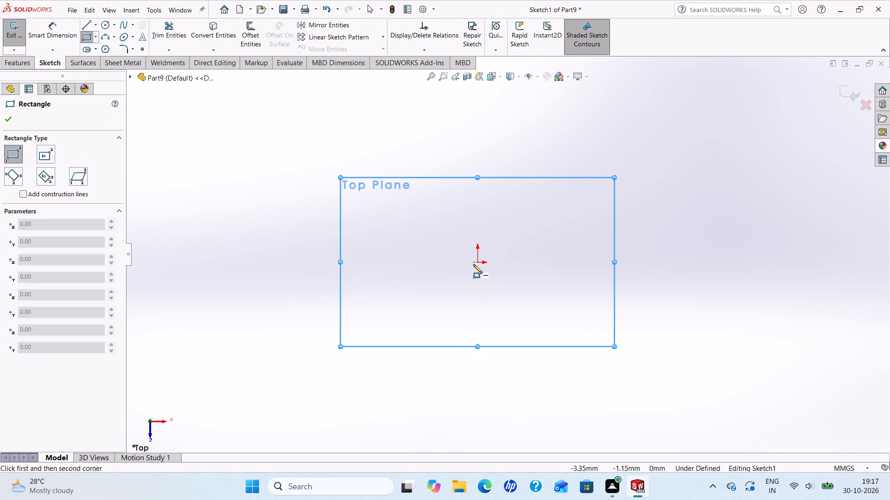
left_click(478, 264)
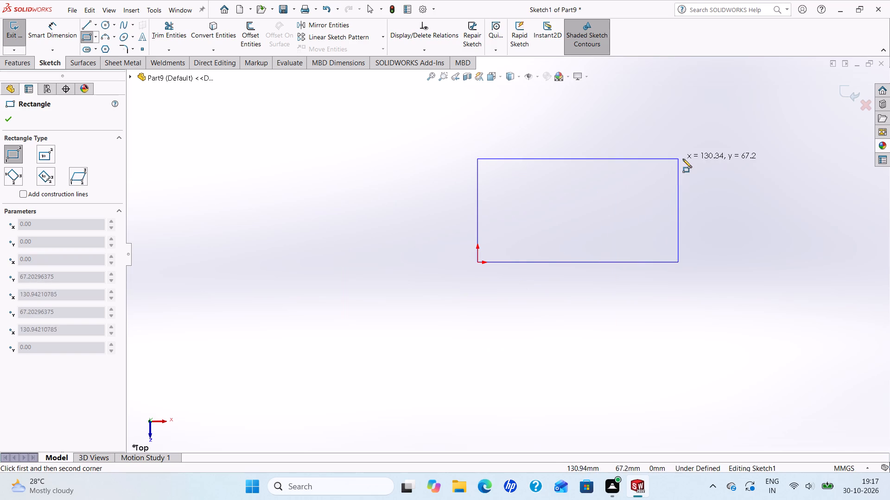
left_click(683, 159)
right_click(683, 159)
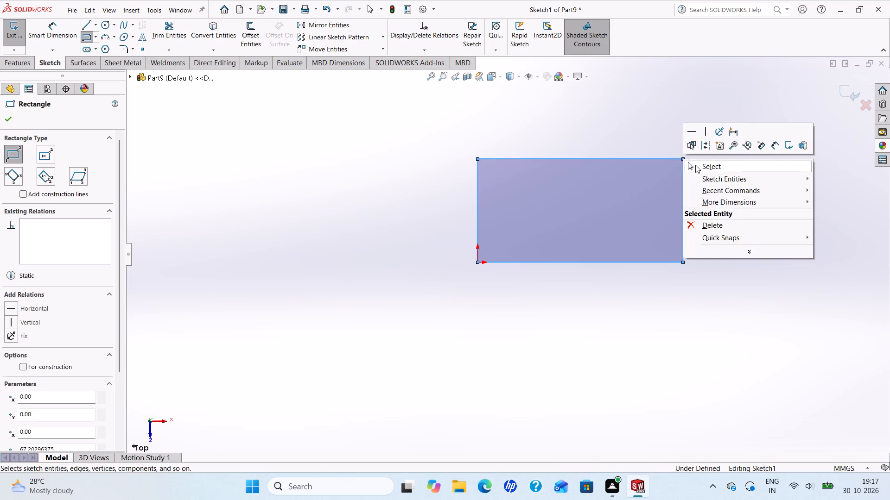
left_click(695, 165)
scroll(695, 165, "up", 3)
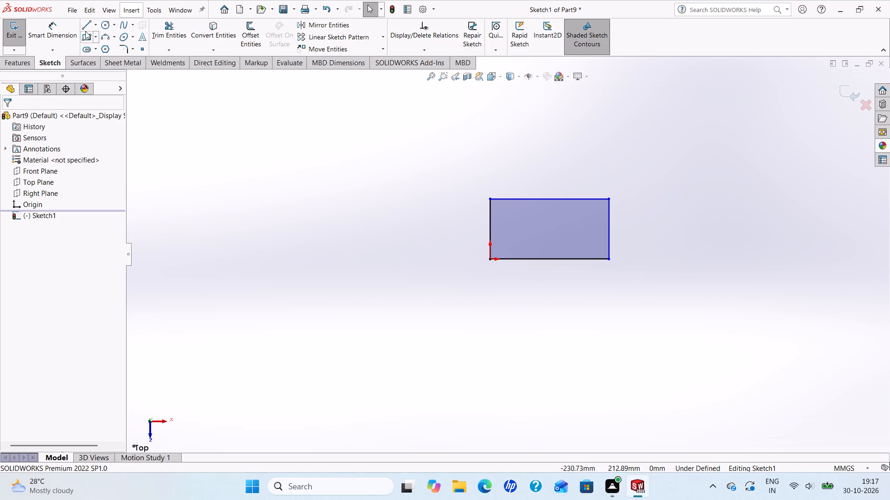
Dimension the rectangle to 8 mm high and 15 mm wide.
left_click(52, 40)
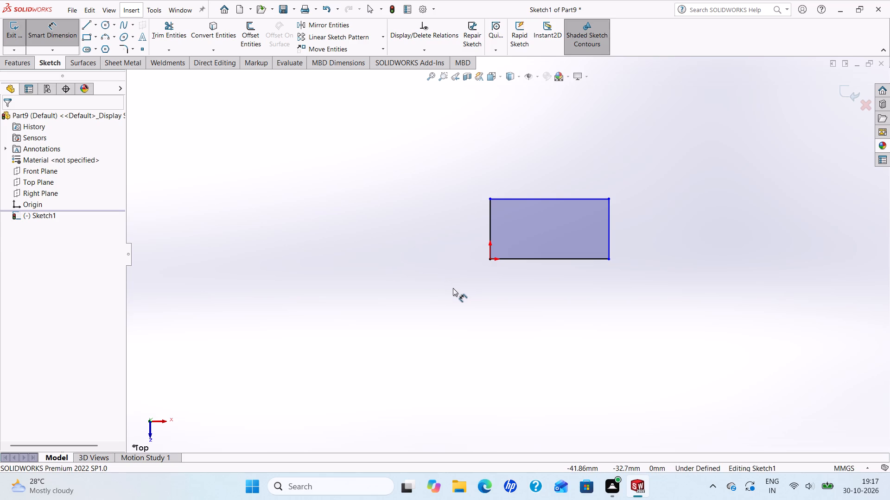
left_click(488, 213)
left_click(450, 213)
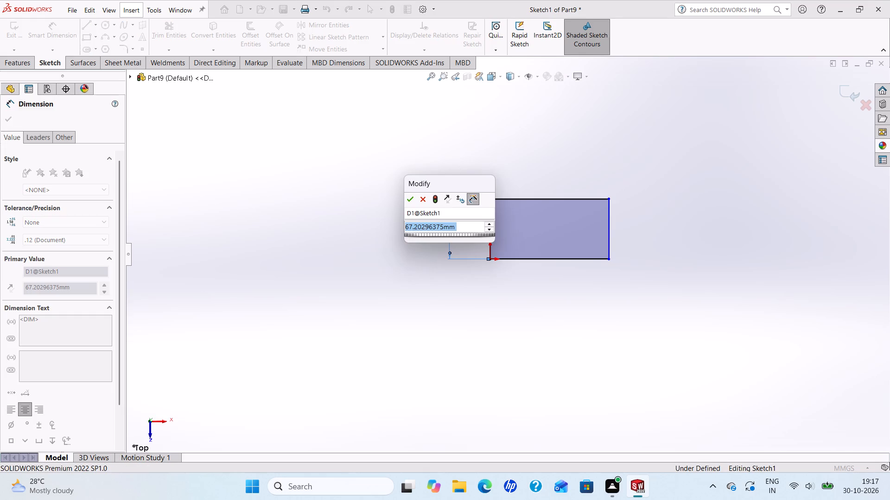
key("8")
key("Return")
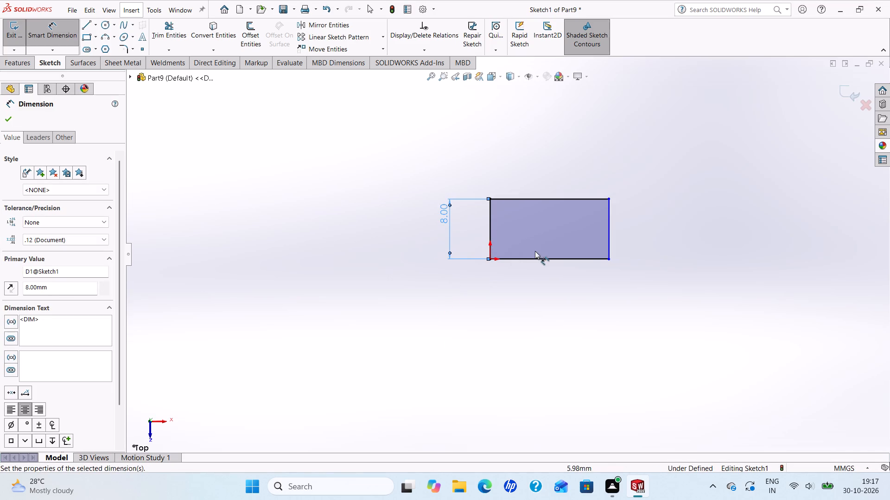
left_click(535, 261)
left_click(534, 281)
type("15")
key("Return")
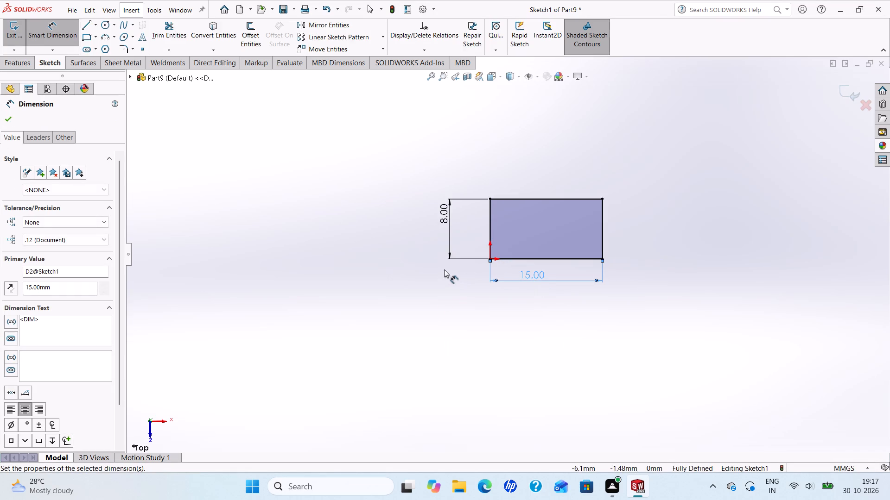
left_click(13, 125)
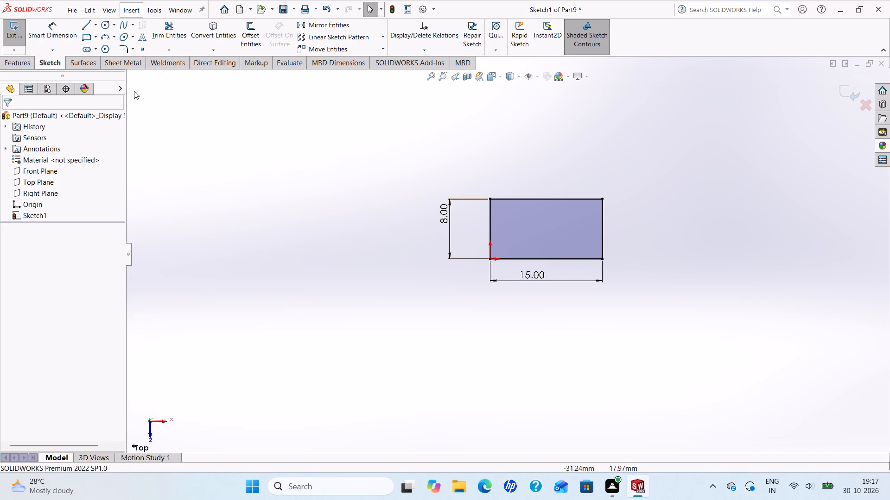
Extrude the 15 by 8 mm rectangle as a blind boss 2 mm deep.
left_click(13, 61)
left_click(16, 43)
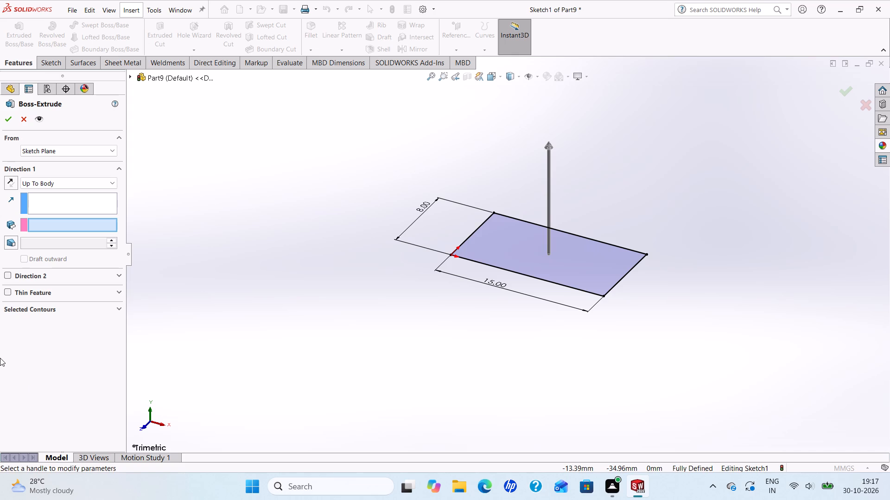
left_click(116, 182)
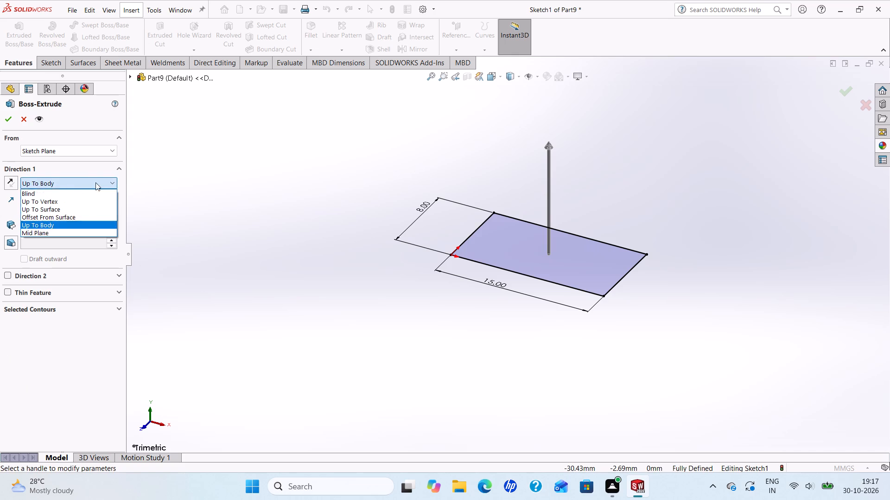
left_click(36, 195)
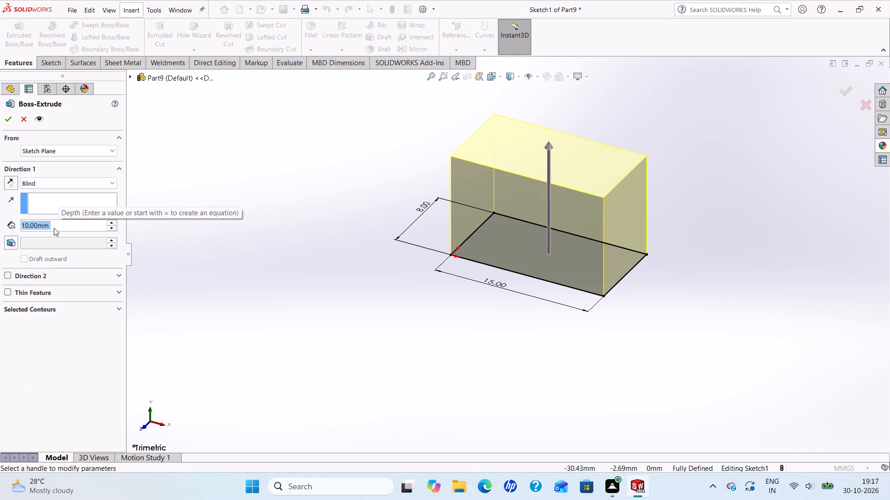
key("2")
key("Return")
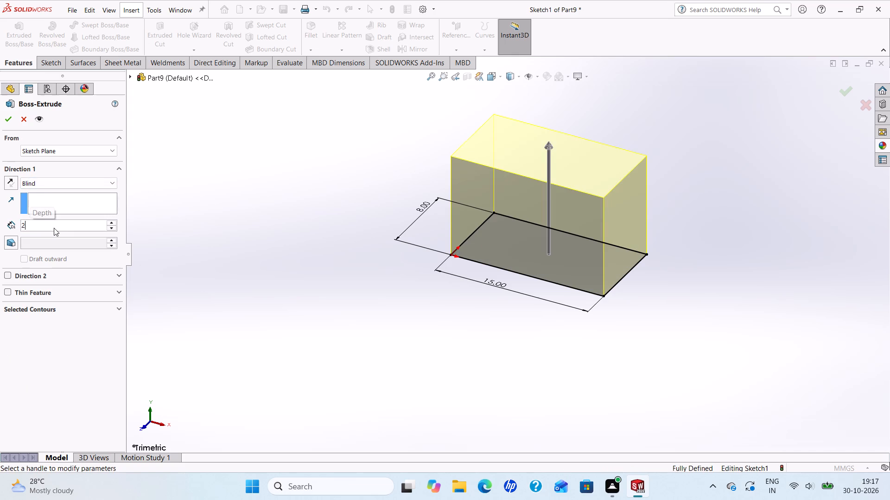
left_click(5, 119)
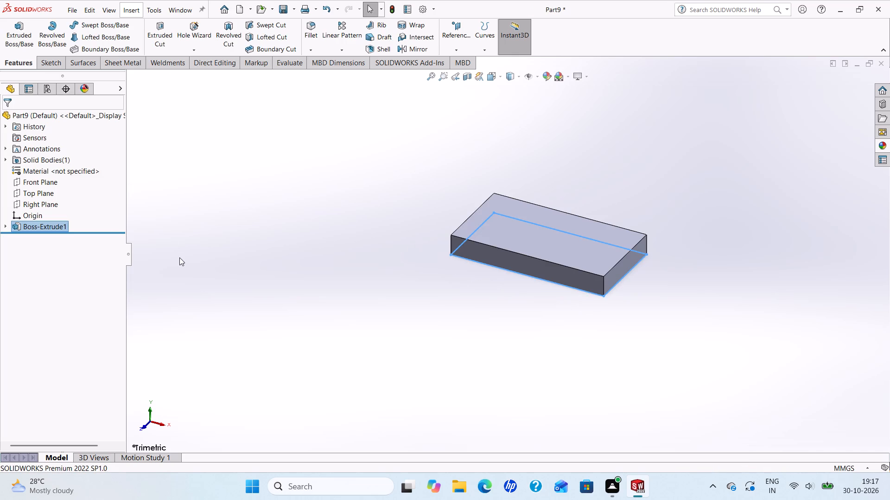
key("Escape")
On the block's large upper face, sketch a vertical centerline joining the midpoints of the two 15 mm edges.
left_click(558, 231)
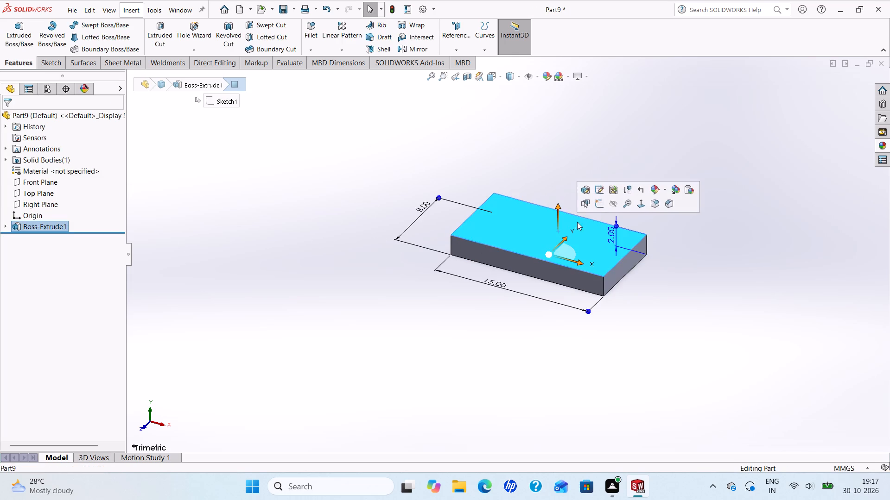
left_click(597, 207)
scroll(591, 207, "up", 4)
scroll(583, 207, "down", 2)
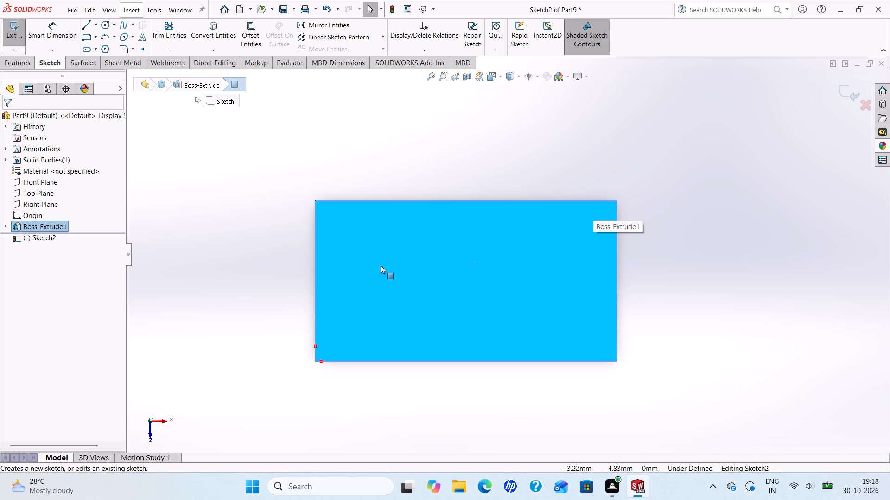
left_click(94, 30)
left_click(95, 43)
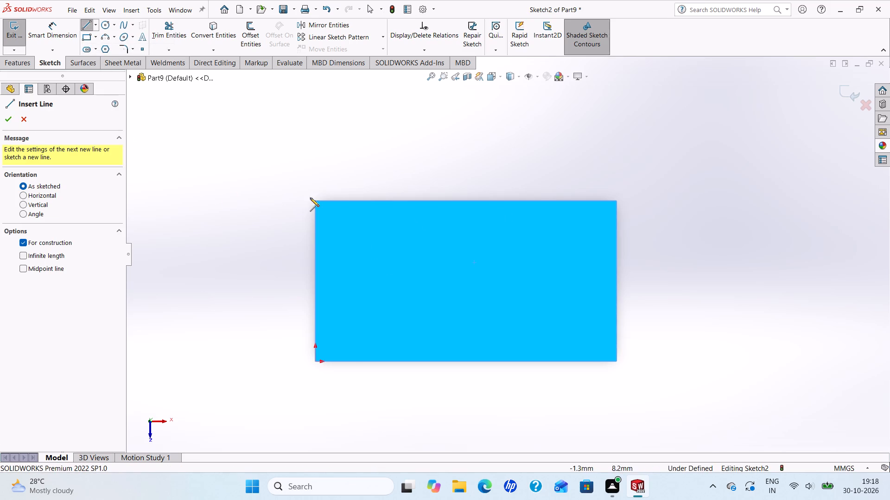
left_click(466, 199)
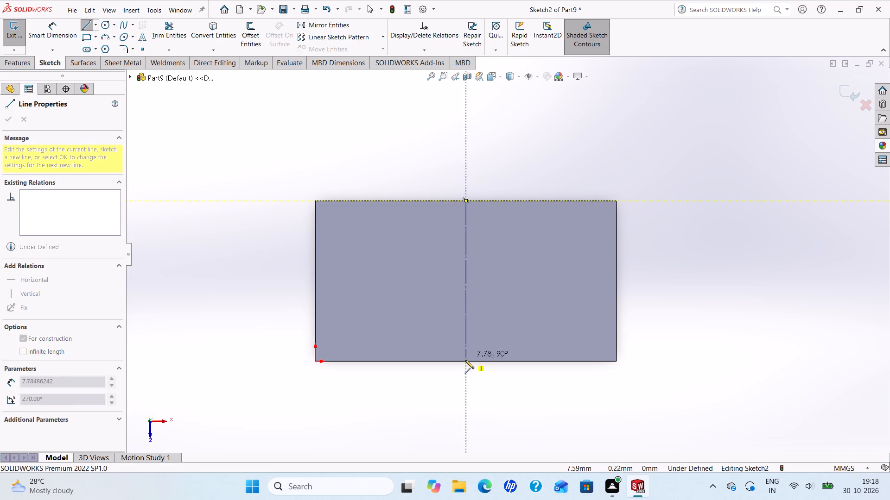
left_click(464, 361)
right_click(465, 361)
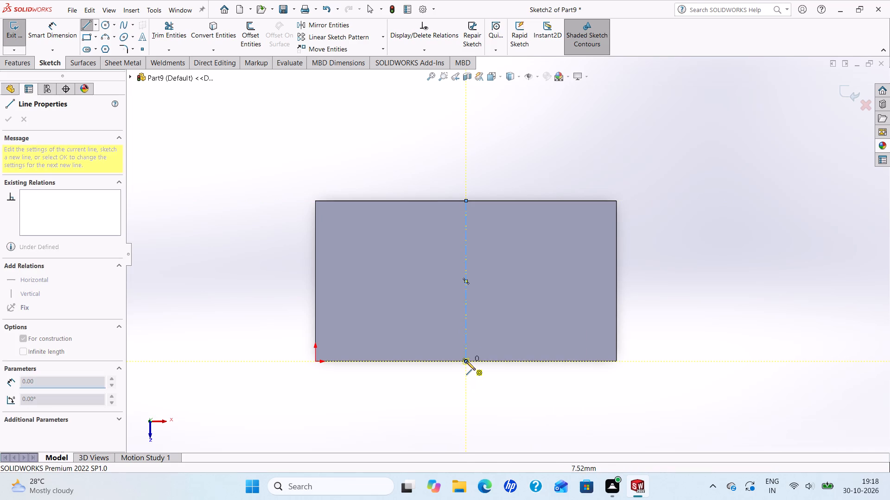
left_click(491, 366)
Sketch a corner rectangle about 4.1 mm wide and 4.4 mm high on the origin side of the centerline.
scroll(489, 355, "up", 2)
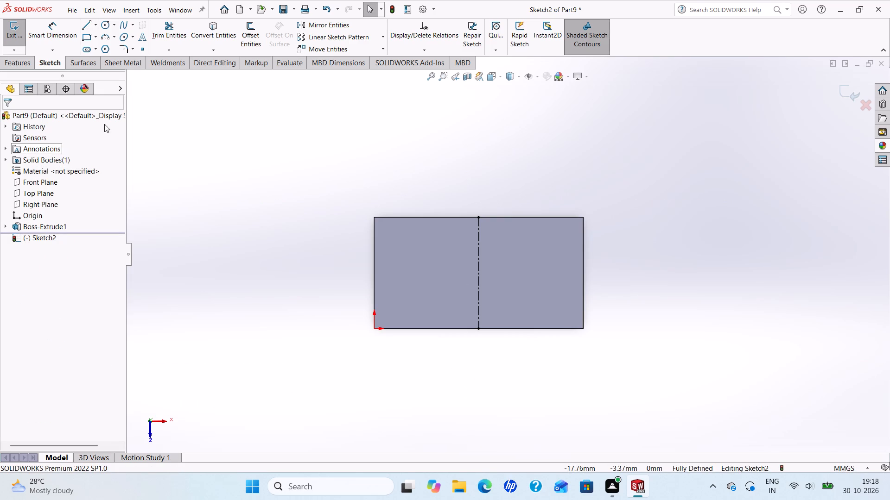
left_click(91, 39)
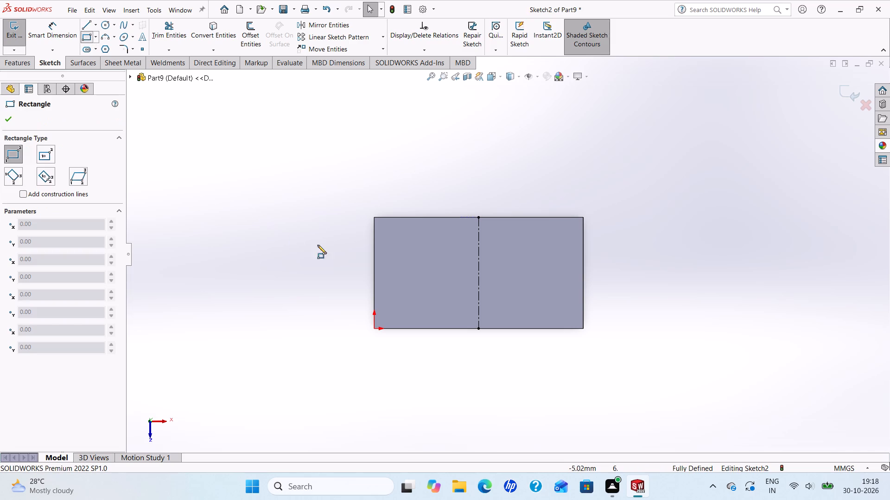
left_click(402, 242)
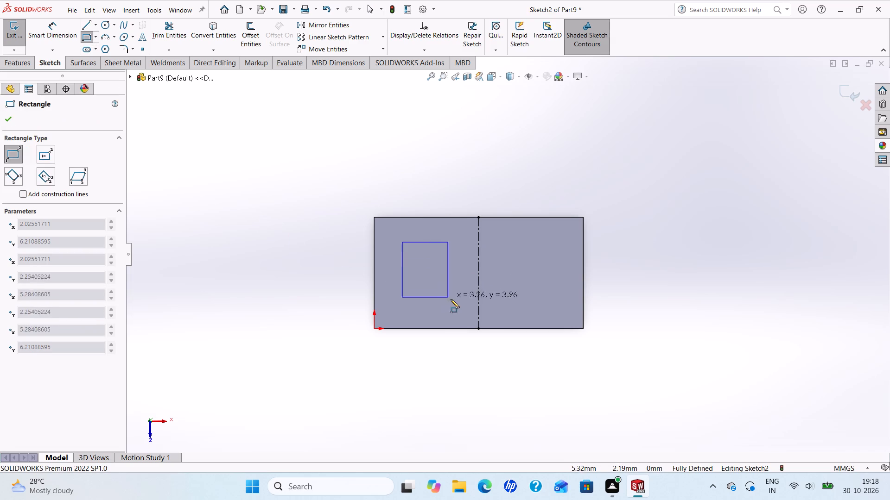
left_click(460, 303)
right_click(460, 303)
left_click(483, 310)
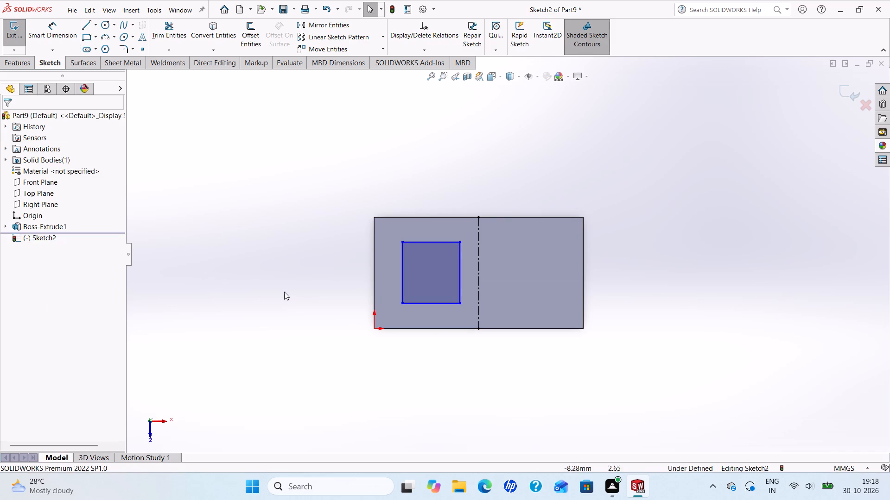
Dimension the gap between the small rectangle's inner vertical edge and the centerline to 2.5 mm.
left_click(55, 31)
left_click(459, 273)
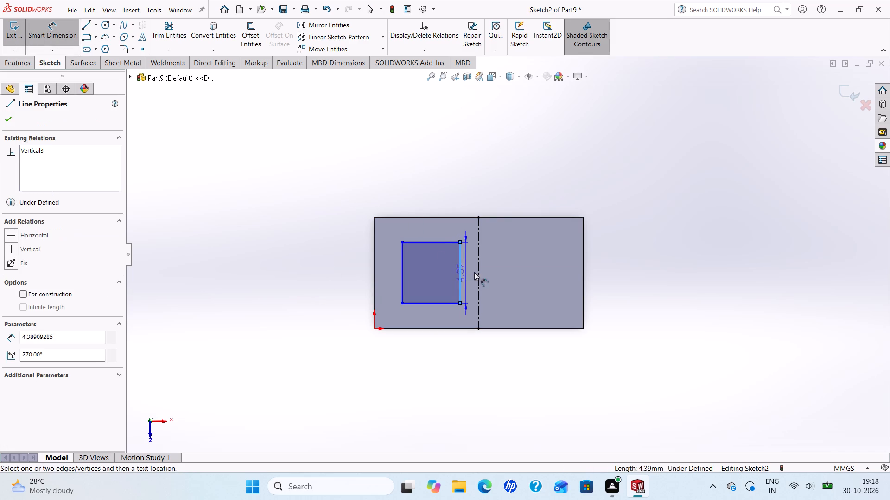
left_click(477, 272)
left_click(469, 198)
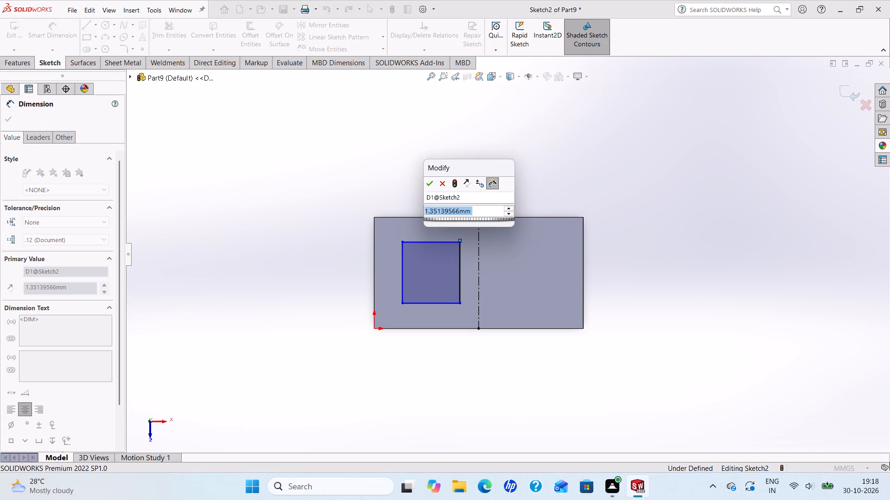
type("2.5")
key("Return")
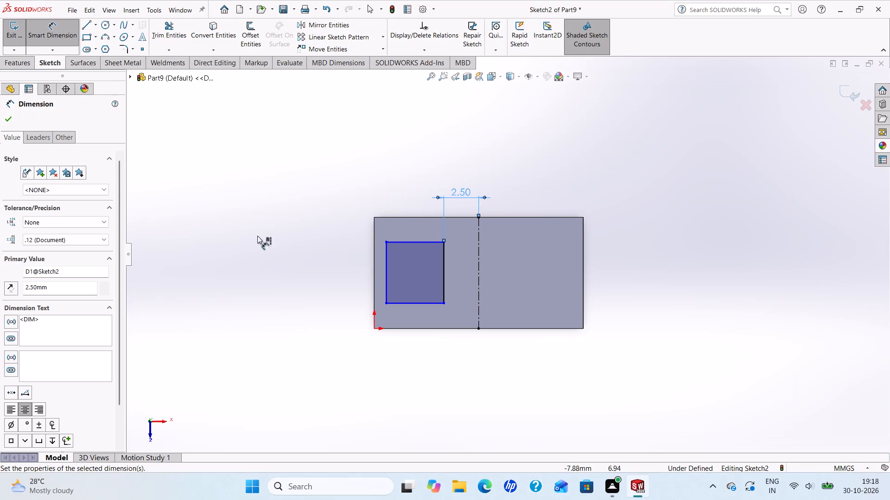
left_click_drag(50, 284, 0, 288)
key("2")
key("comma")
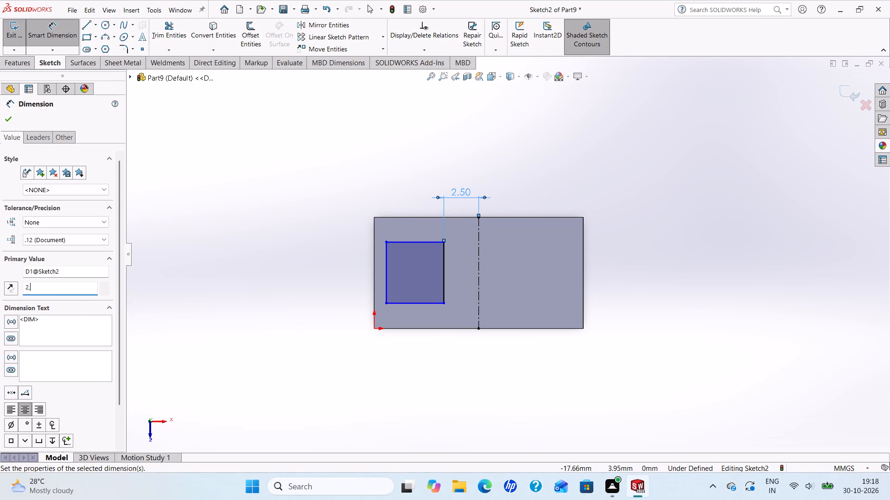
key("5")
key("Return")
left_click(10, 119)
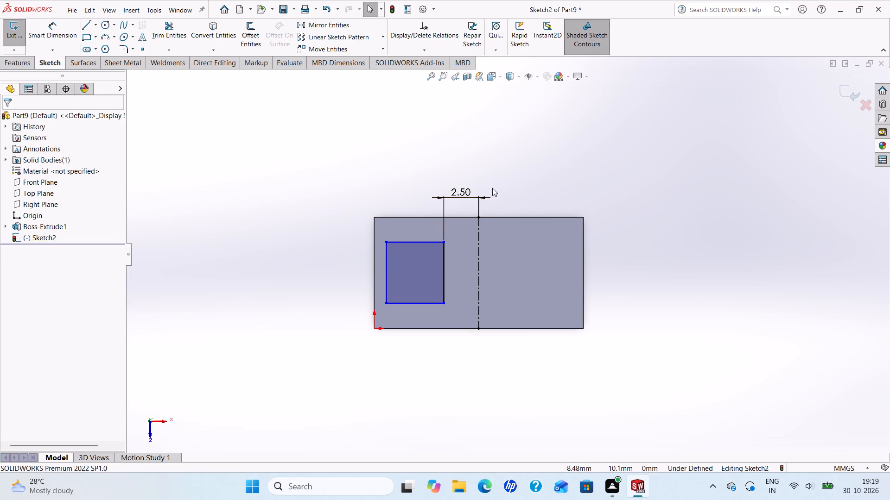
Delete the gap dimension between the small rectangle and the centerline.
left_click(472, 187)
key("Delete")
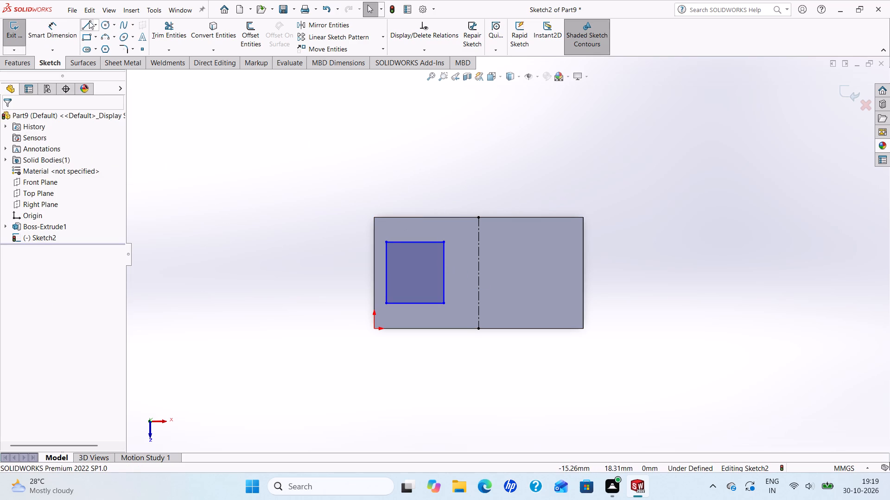
Dimension the small rectangle's inner vertical edge 2.5 mm from the centerline.
left_click(58, 31)
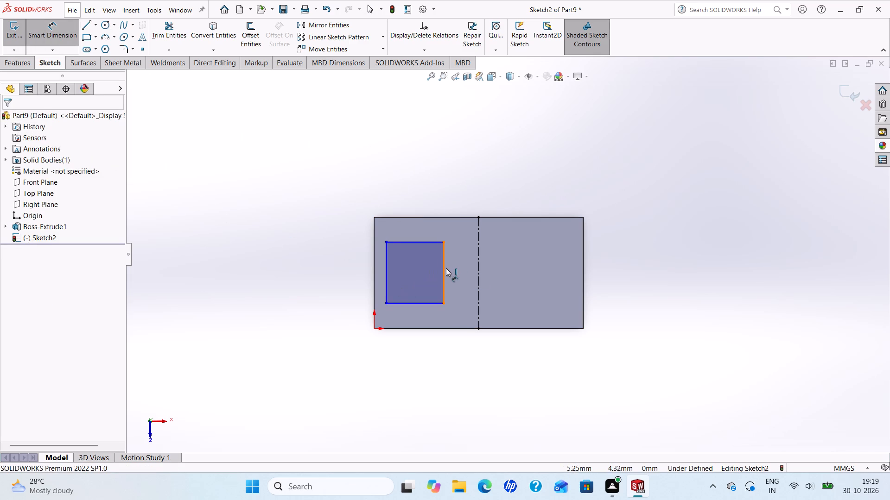
left_click(446, 268)
left_click(477, 262)
left_click(470, 186)
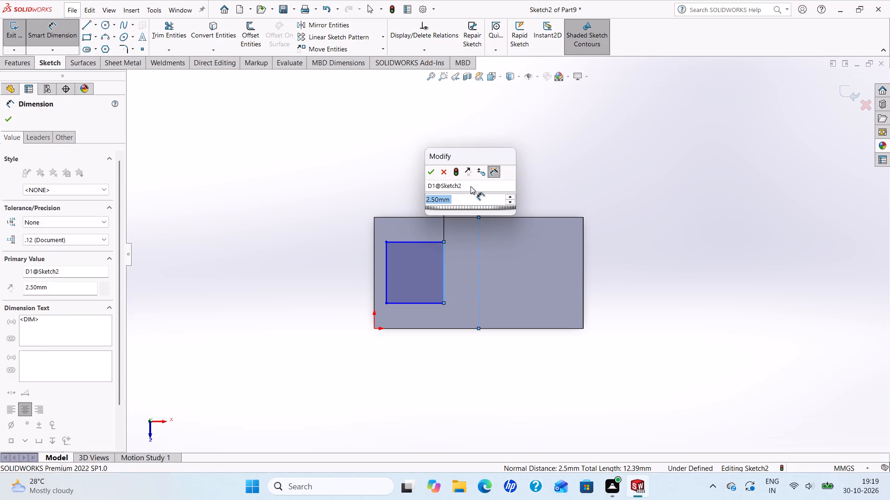
key("2")
key("comma")
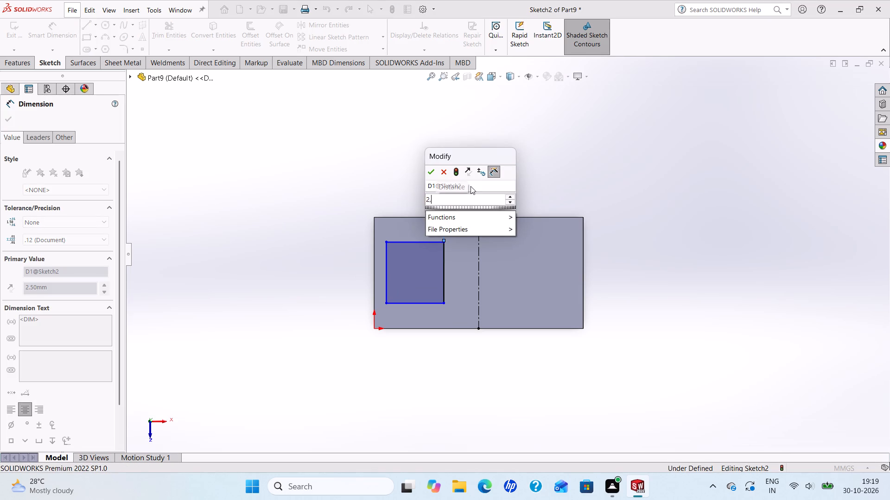
key("5")
key("Return")
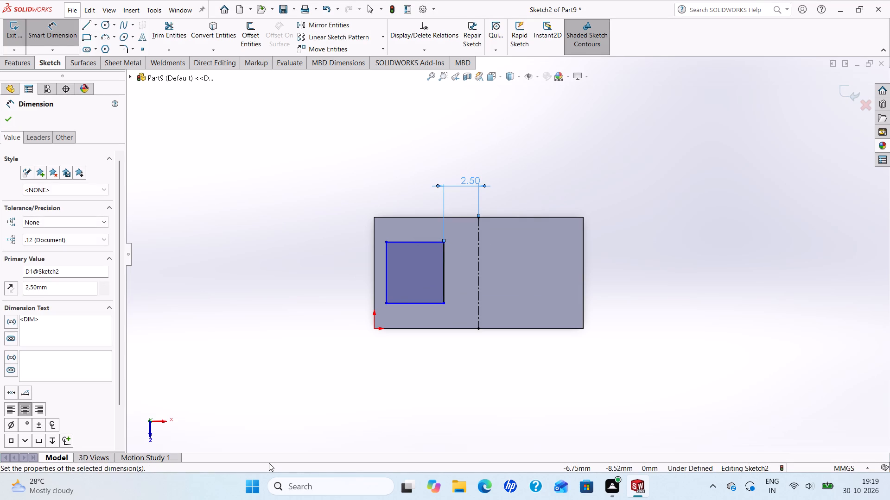
Dimension the small rectangle's upper edge 1 mm from the block's long edge opposite the origin.
left_click(419, 218)
left_click(410, 242)
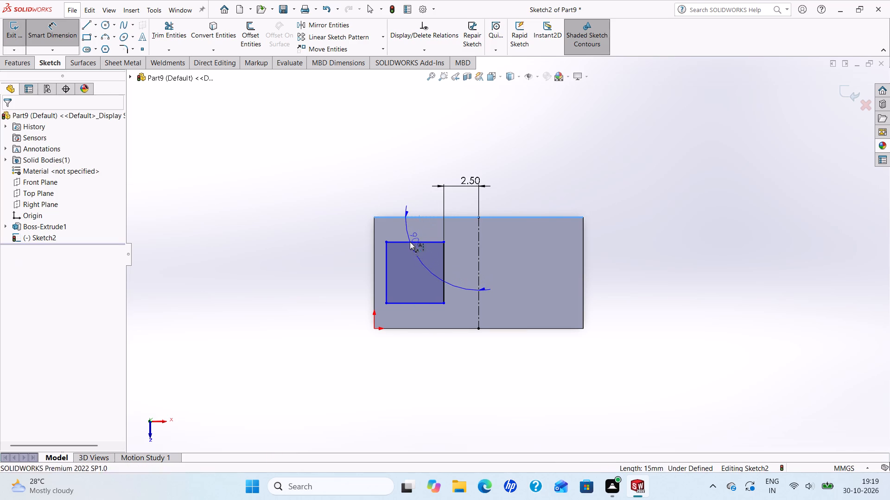
left_click(511, 250)
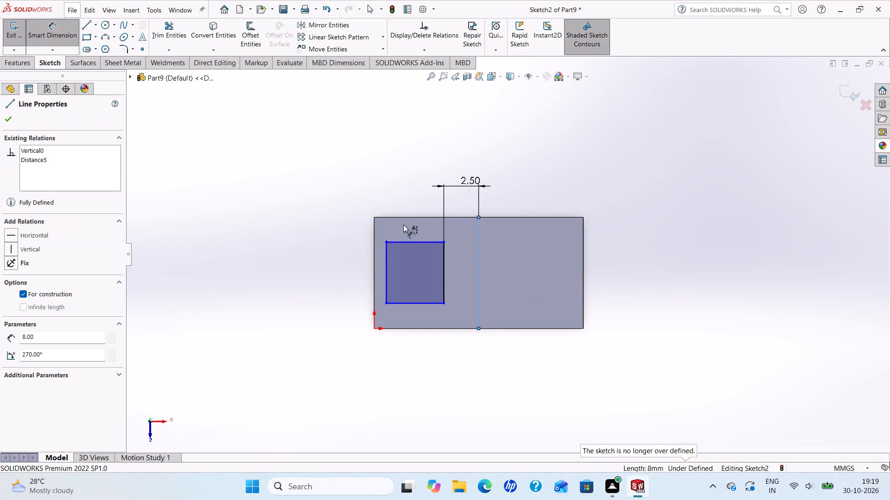
left_click(403, 218)
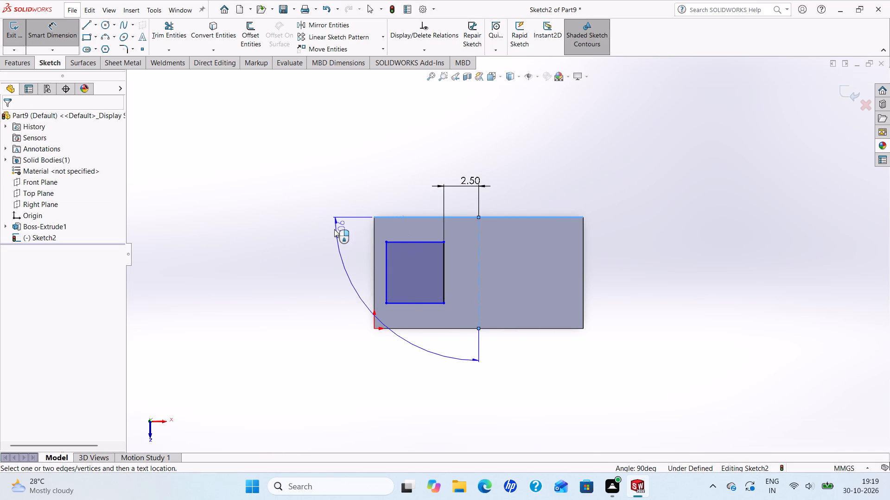
key("Escape")
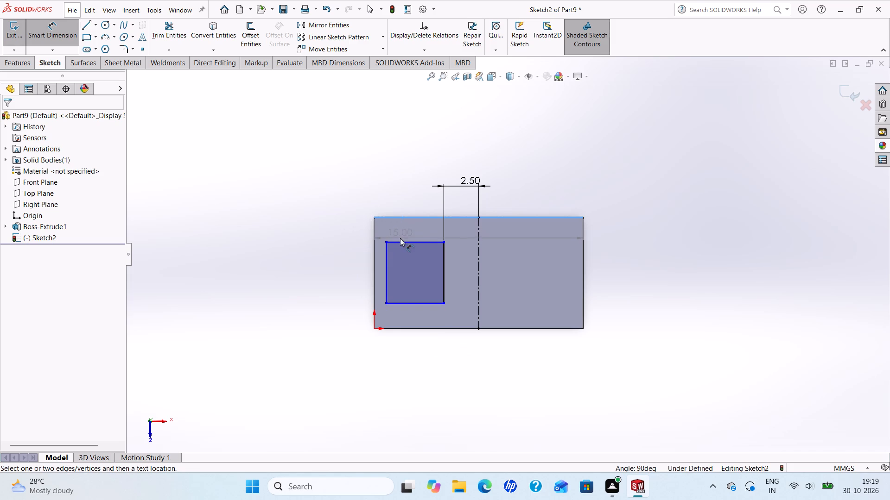
left_click(401, 242)
left_click(337, 234)
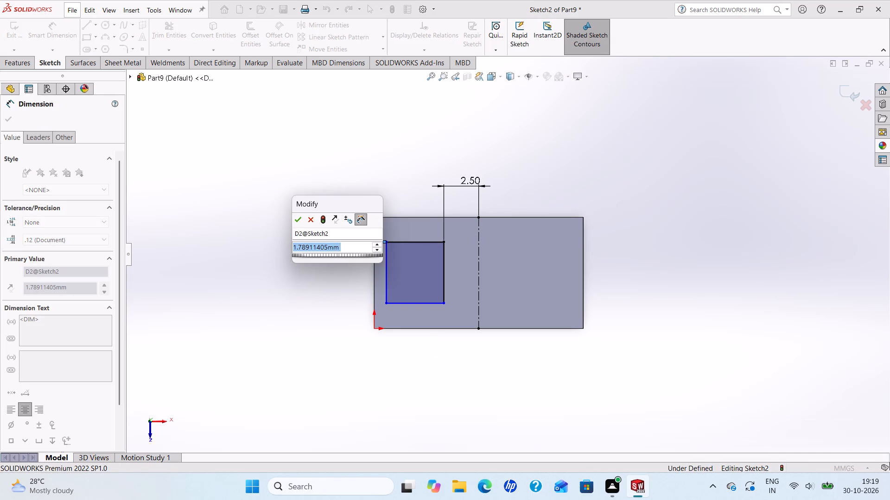
key("1")
key("Return")
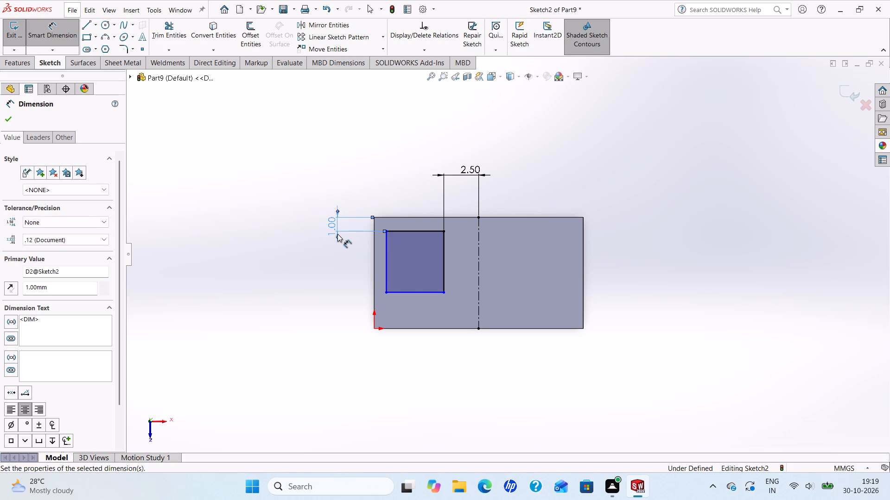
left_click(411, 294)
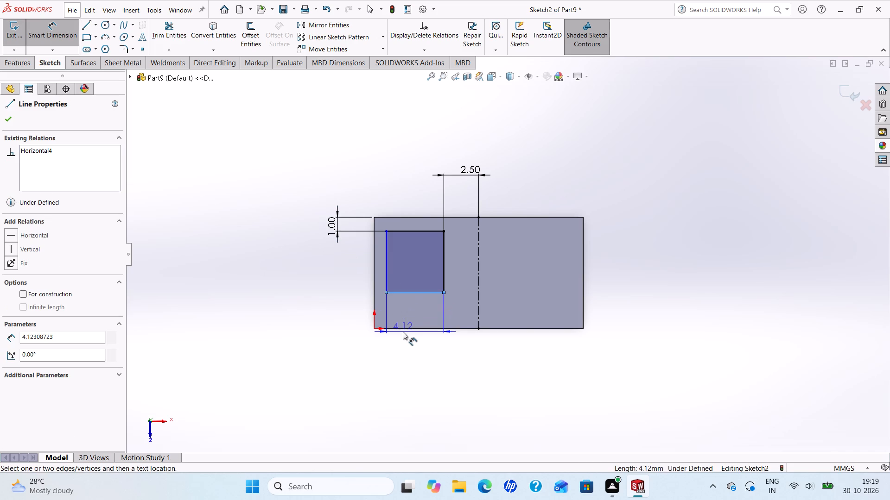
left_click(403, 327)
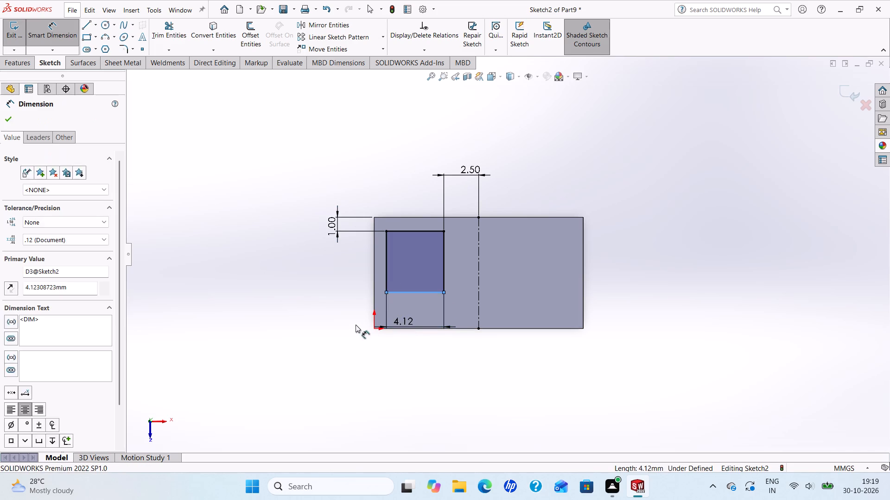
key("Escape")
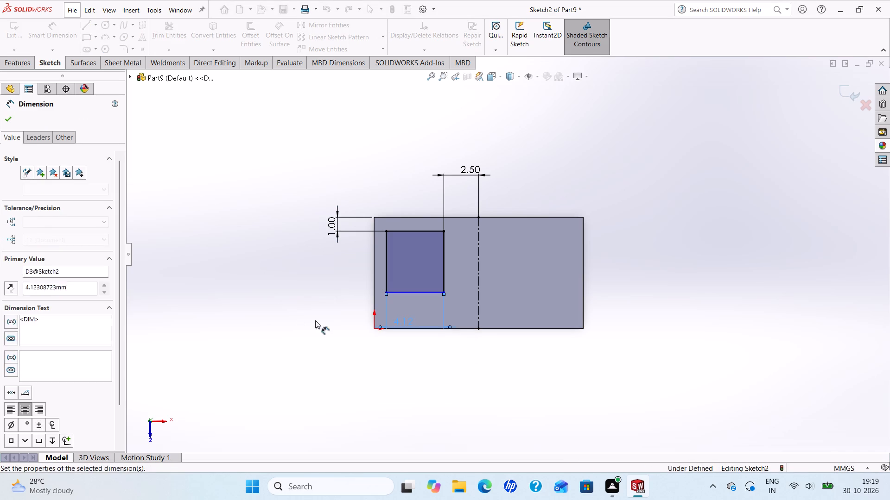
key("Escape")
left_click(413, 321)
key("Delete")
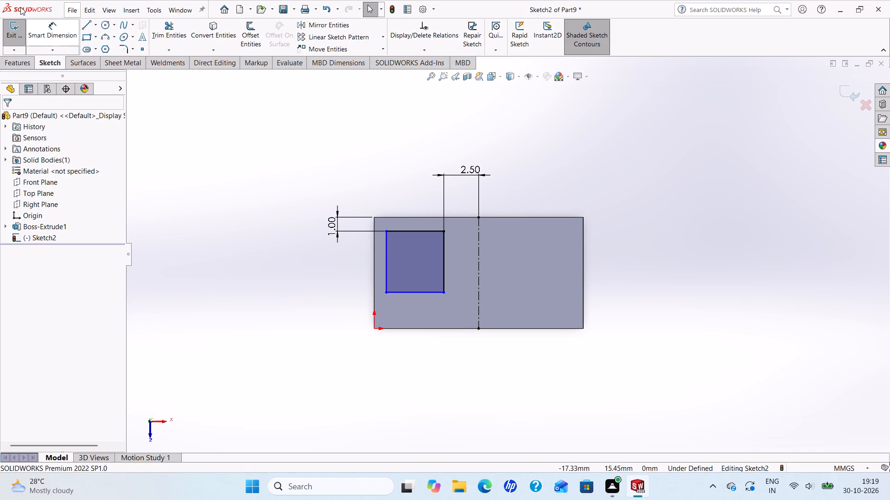
Dimension the small rectangle's lower edge 1 mm from the block's long edge at the origin.
left_click(60, 26)
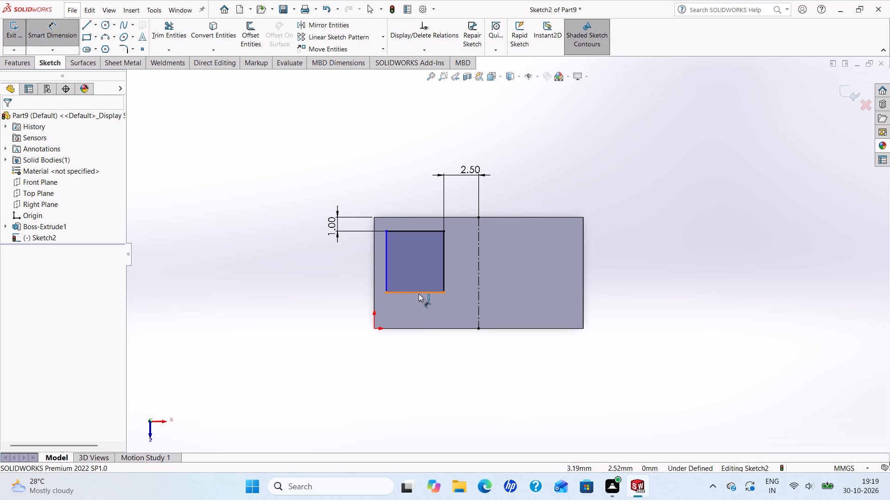
left_click(419, 293)
left_click(420, 327)
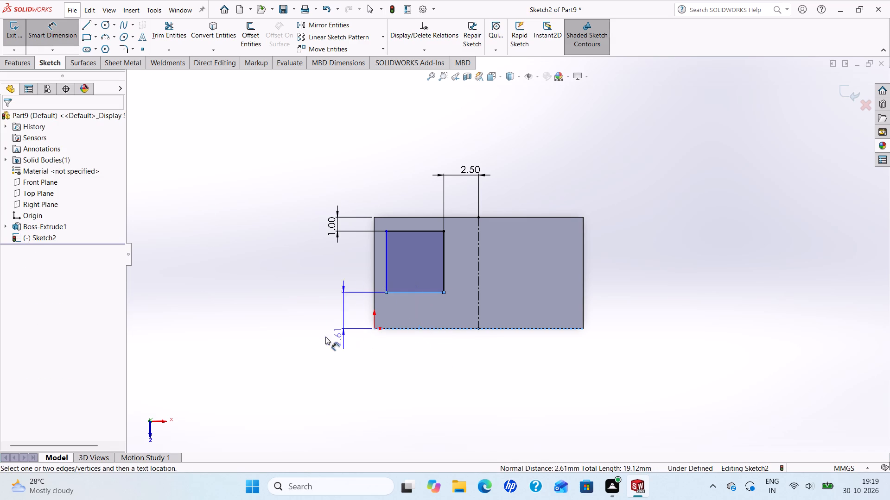
left_click(320, 337)
key("1")
key("Return")
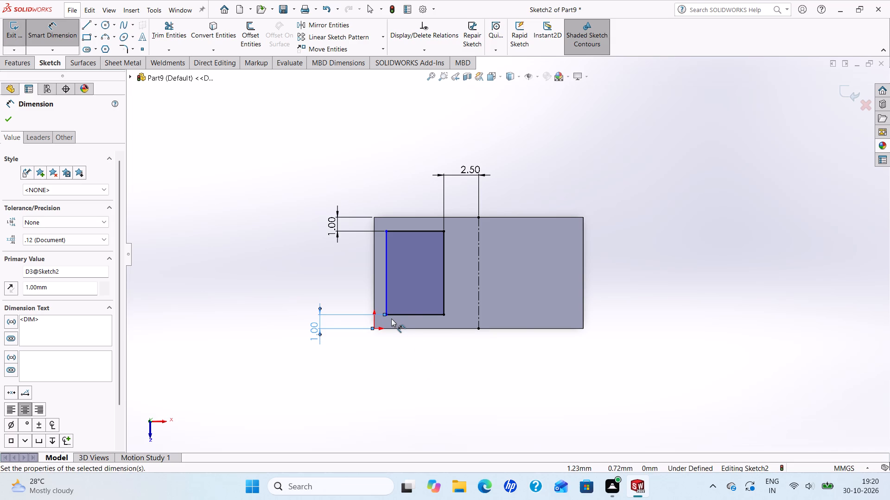
Dimension the small rectangle's outer vertical edge 1 mm from the block's short edge at the origin.
scroll(398, 300, "down", 1)
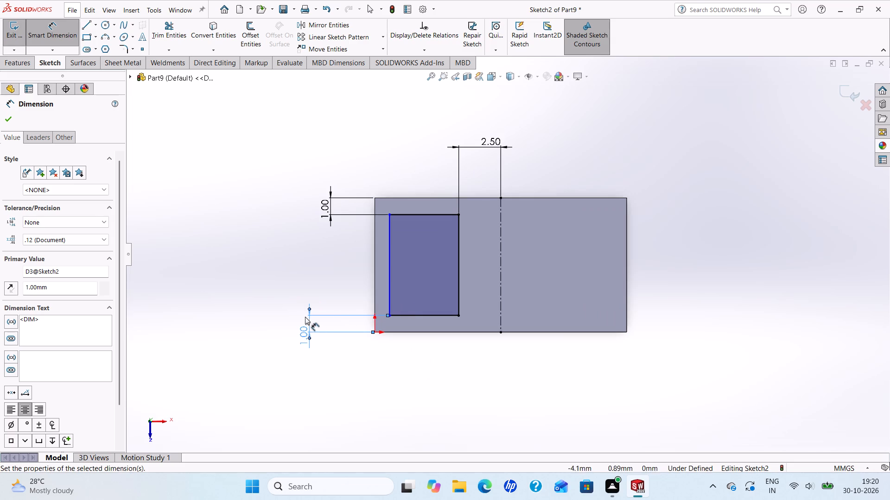
left_click(374, 281)
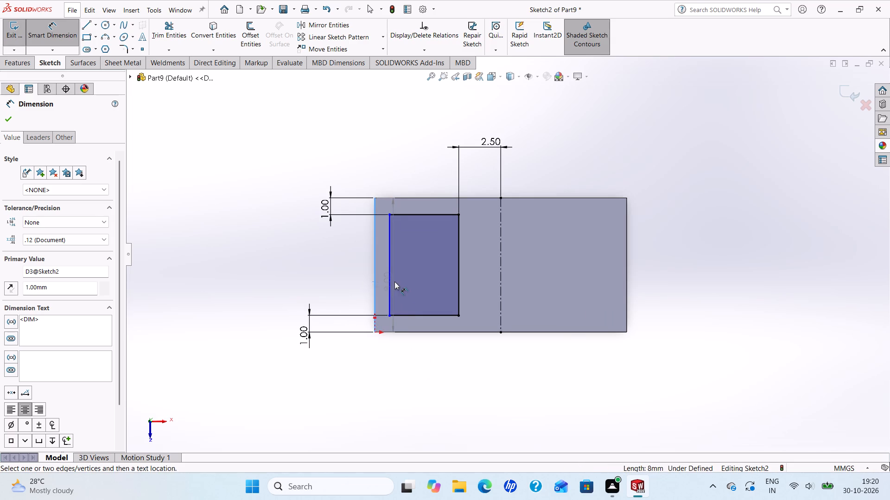
left_click(390, 278)
left_click(394, 367)
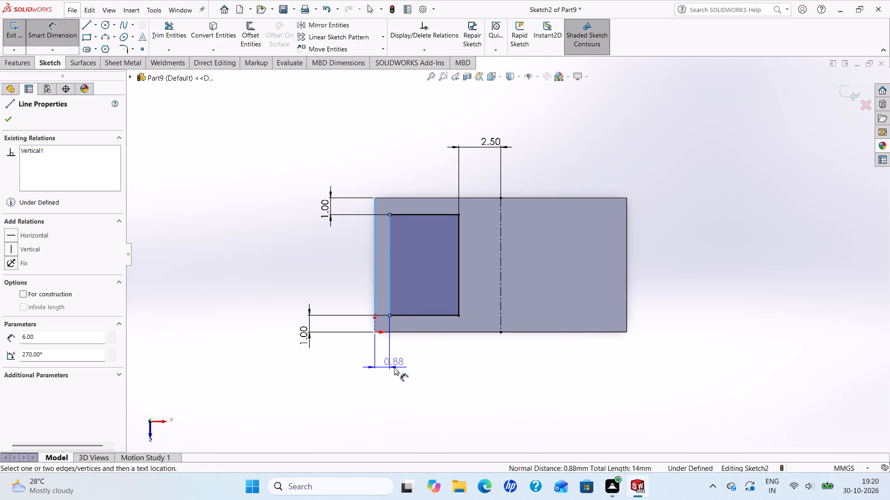
key("1")
key("Return")
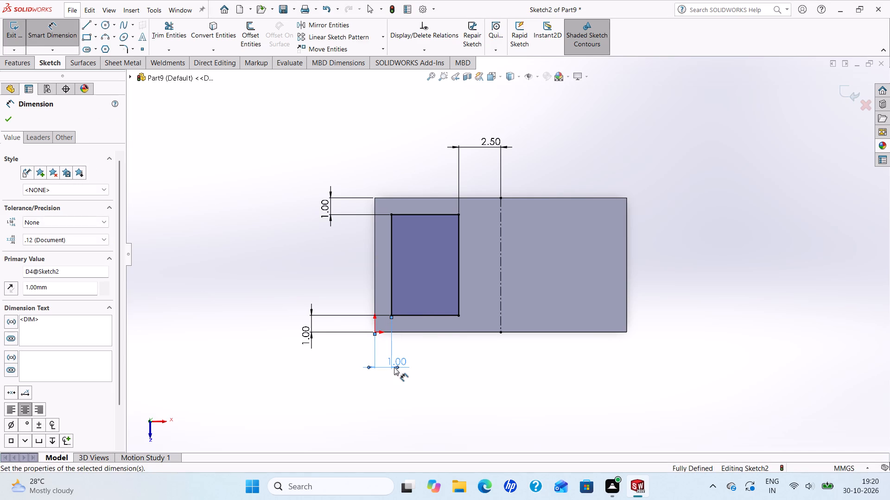
left_click(14, 118)
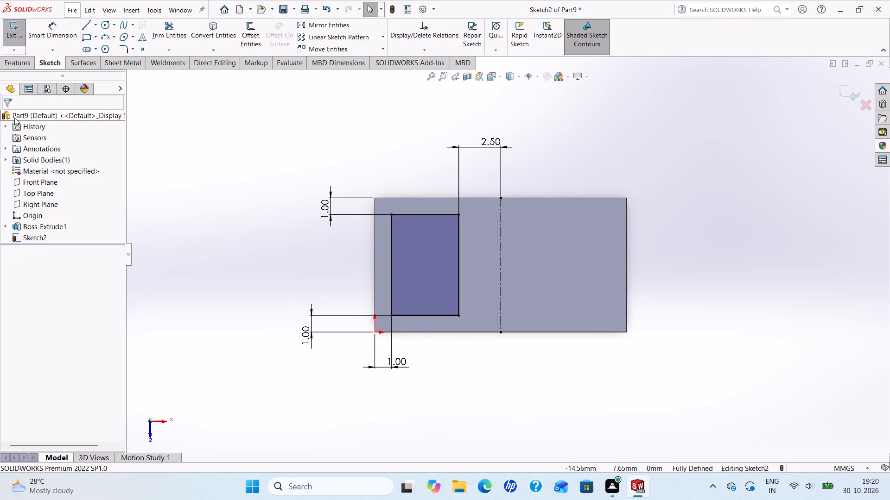
Mirror the four lines of the small rectangle about the vertical centerline, keeping the original.
left_click(307, 27)
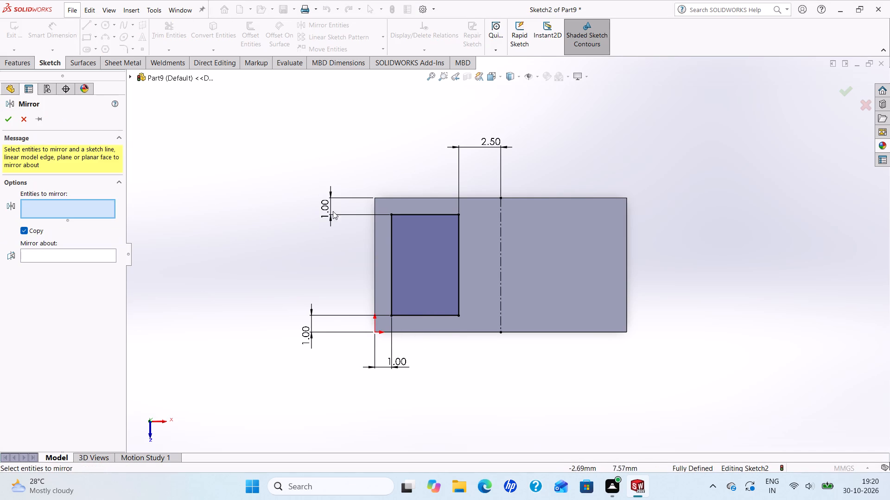
left_click_drag(383, 216, 484, 317)
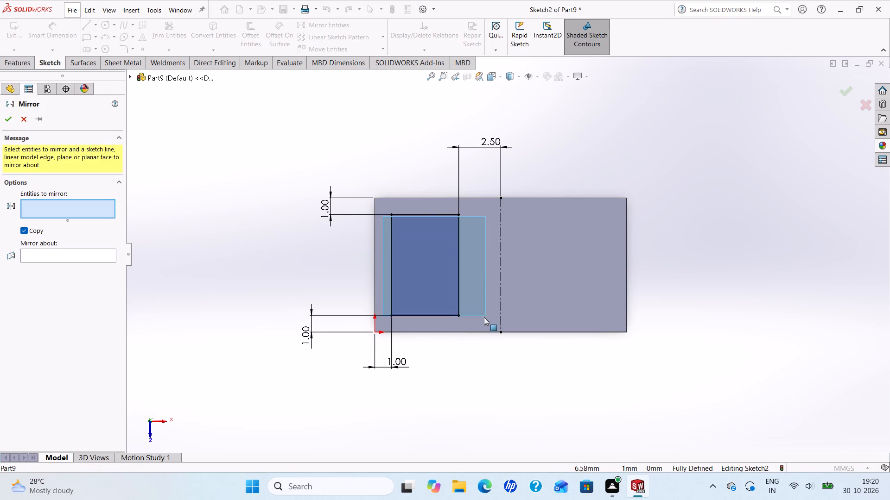
left_click_drag(484, 317, 480, 326)
left_click(458, 295)
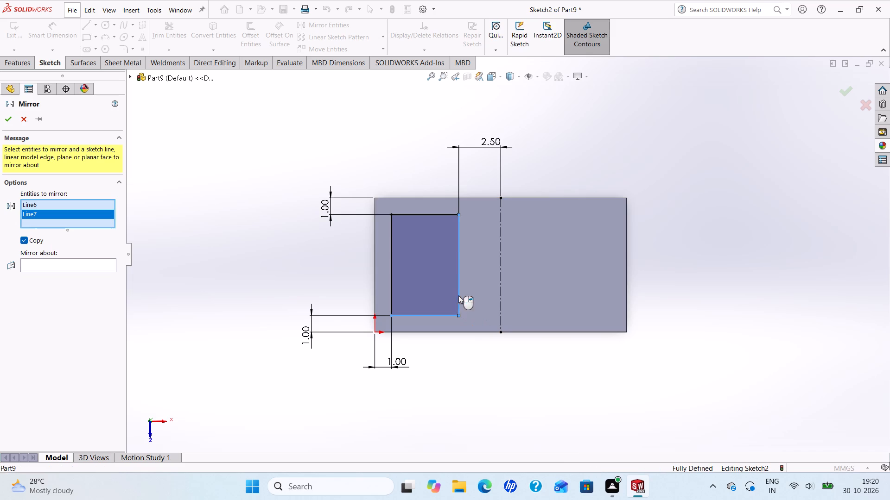
left_click(436, 214)
left_click(392, 249)
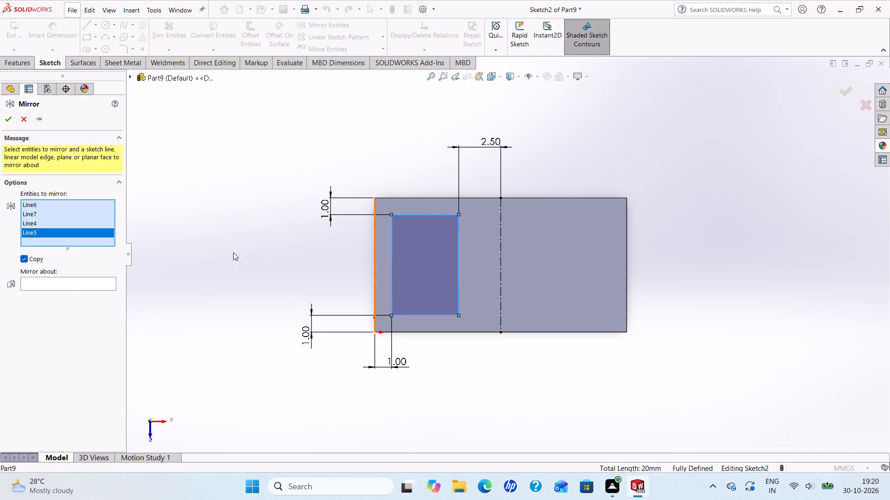
left_click(48, 289)
left_click(52, 284)
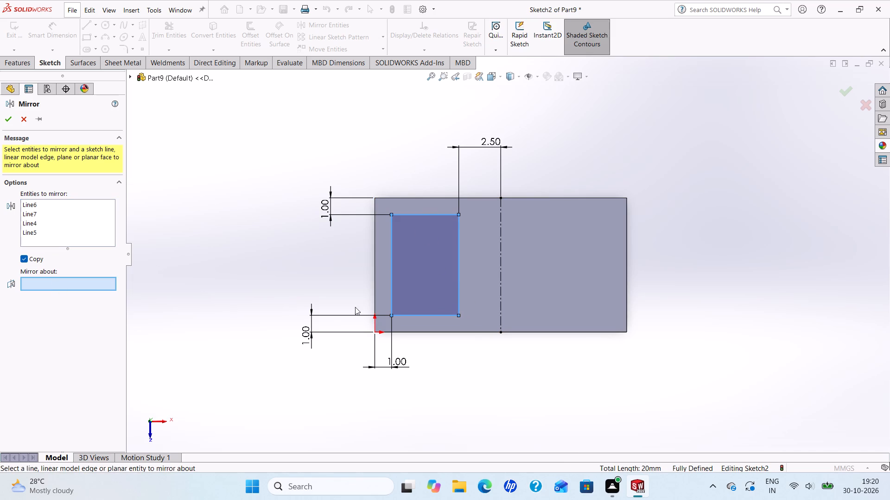
left_click(501, 274)
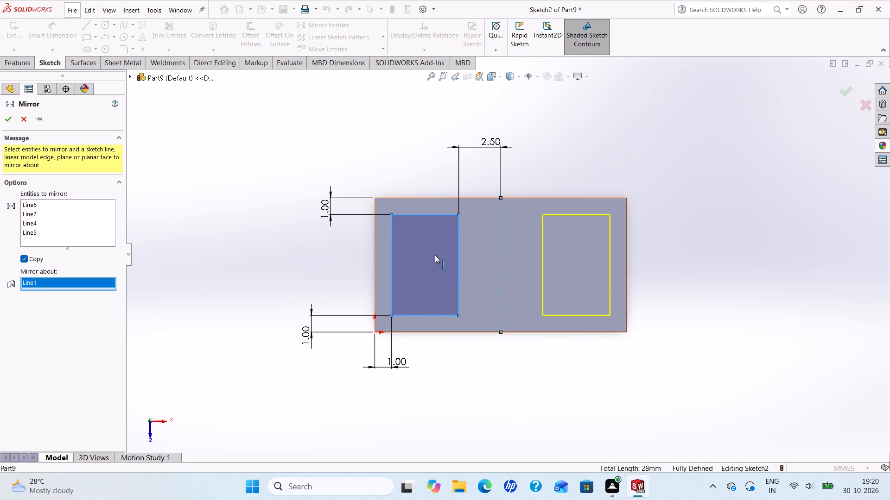
left_click(10, 124)
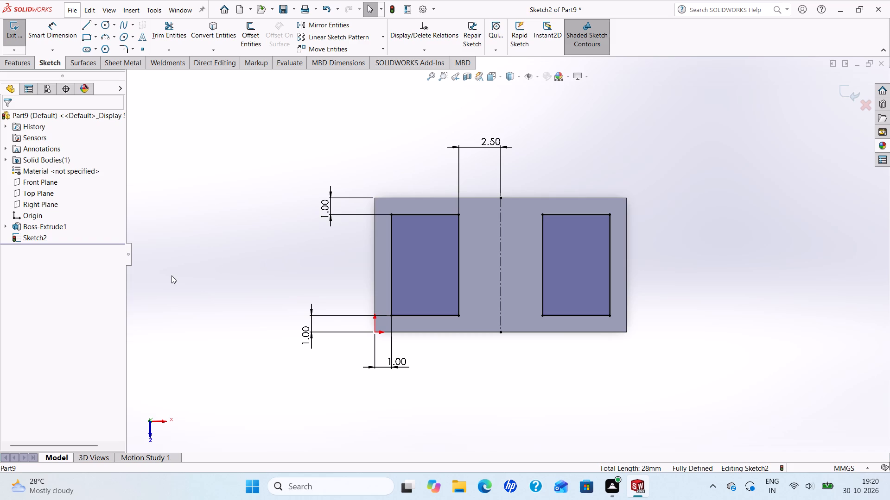
Extrude both rectangles 5 mm upward from the block with an inward draft, merged with the block.
left_click(15, 63)
left_click(13, 37)
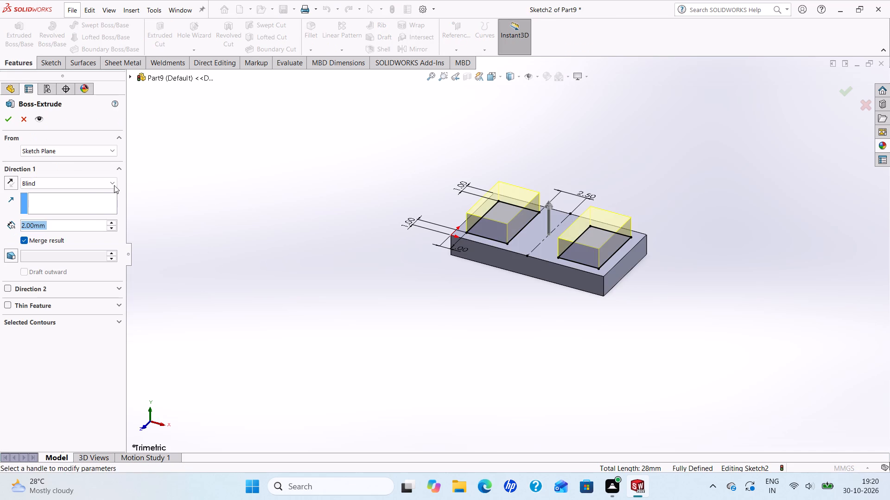
key("5")
key("Return")
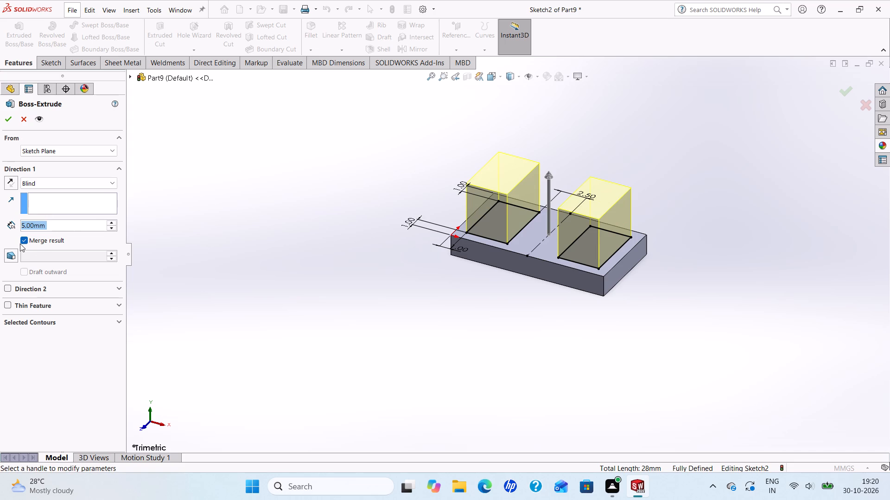
left_click(8, 251)
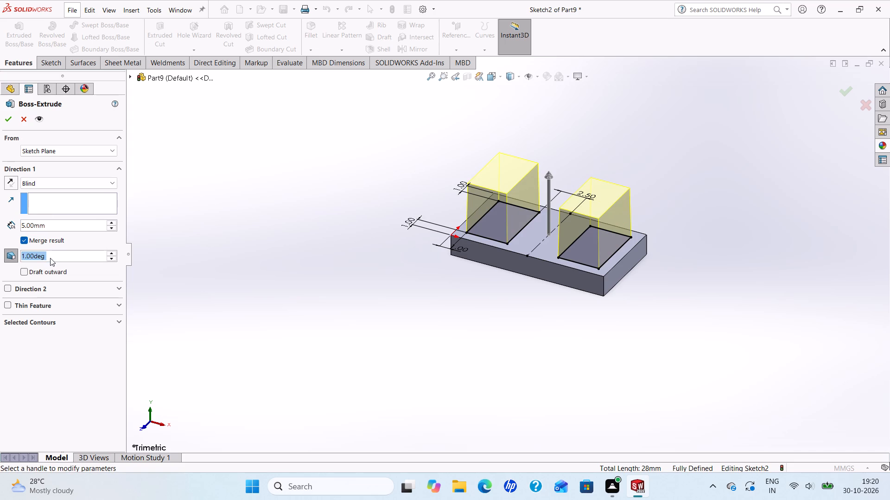
triple_click(108, 252)
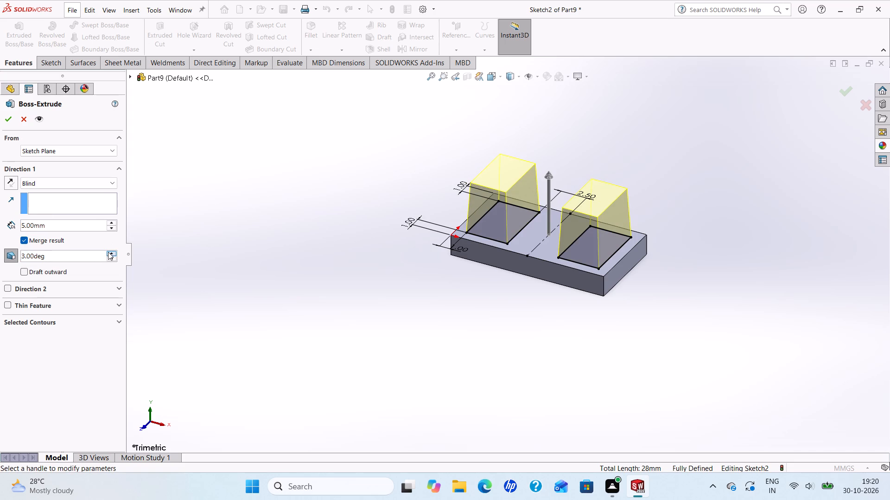
left_click(108, 252)
left_click(108, 252)
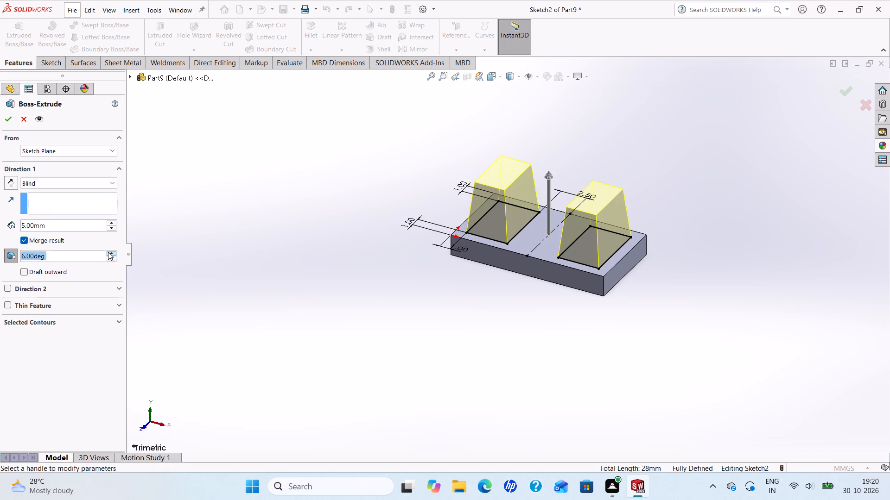
left_click(108, 252)
left_click(7, 118)
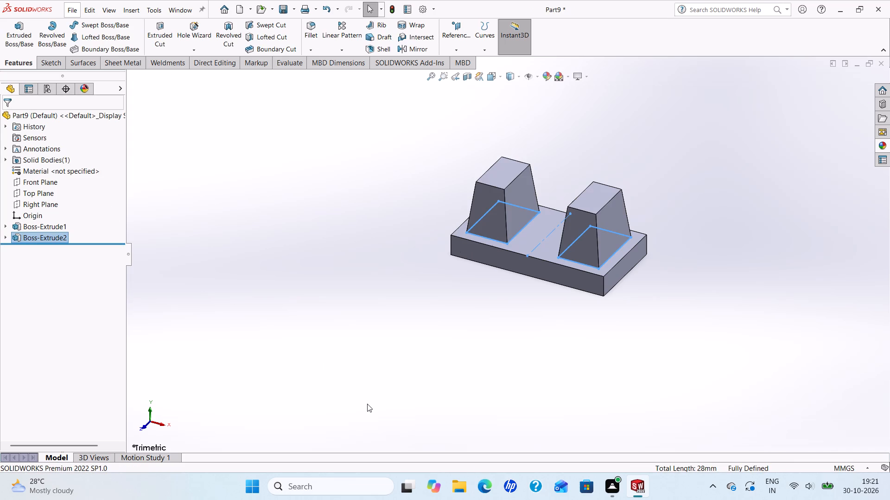
key("Escape")
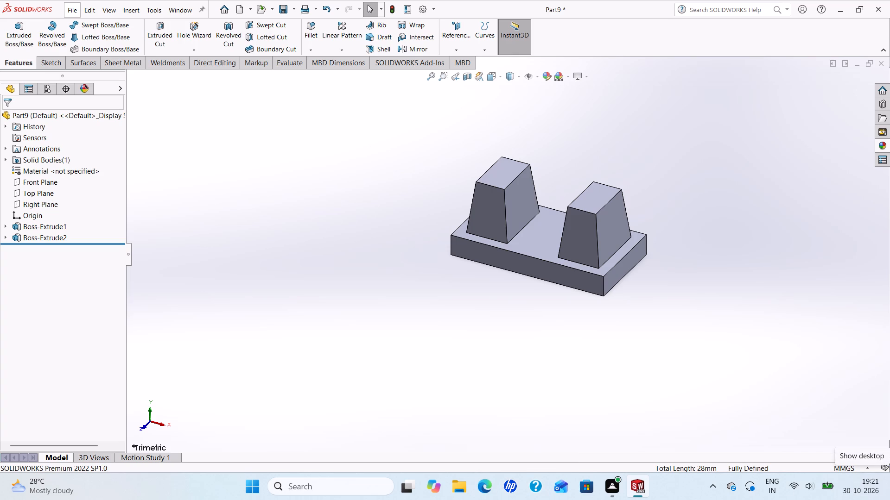
Start a sketch on the block's short end face and convert the face's outline into sketch lines.
scroll(718, 434, "down", 1)
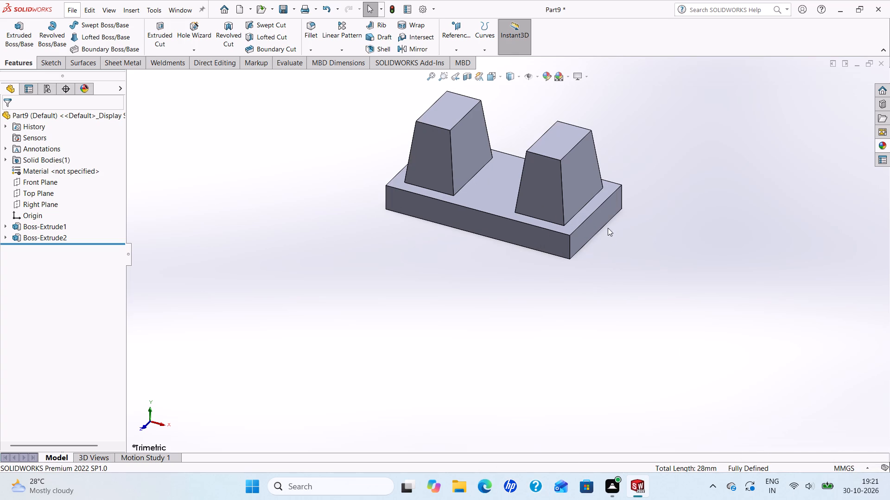
left_click(591, 225)
left_click(636, 200)
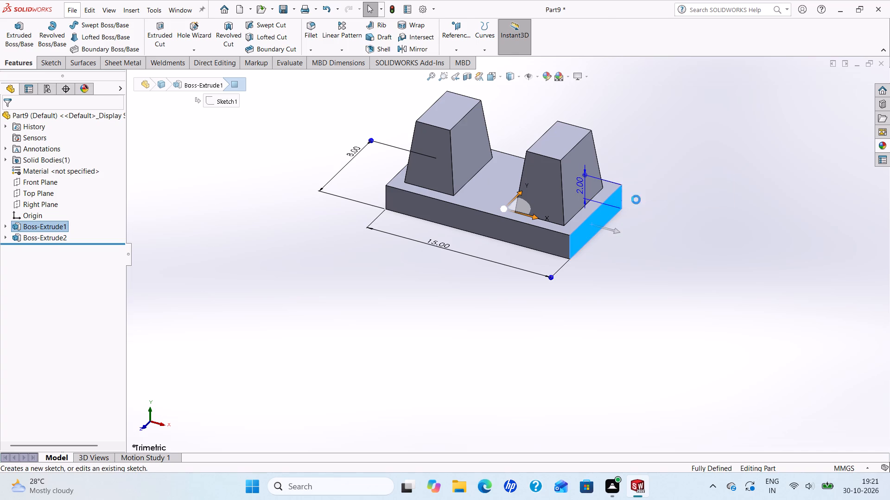
scroll(629, 203, "up", 4)
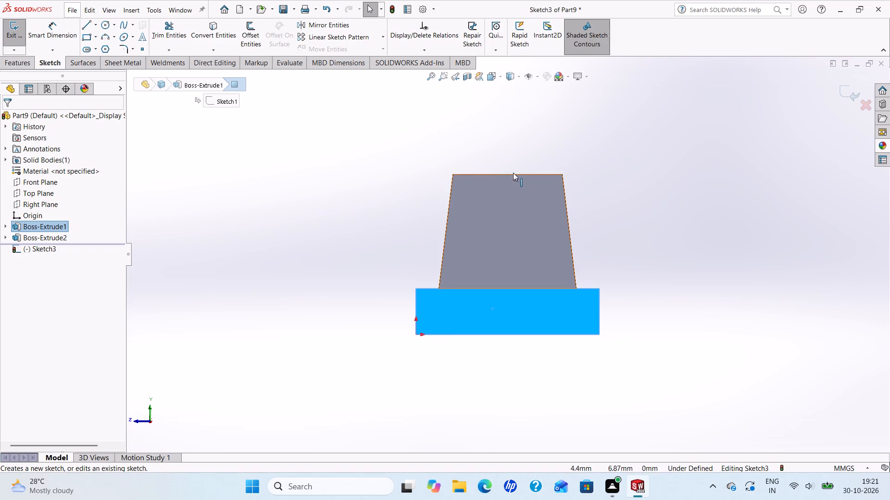
left_click(225, 33)
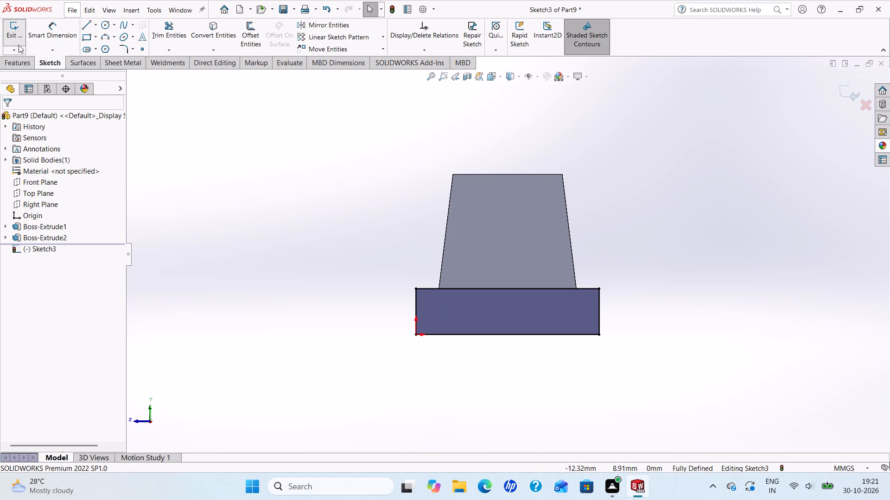
Sketch a circle of about 2.75 mm radius centred below the block, overlapping its bottom edge.
left_click(101, 25)
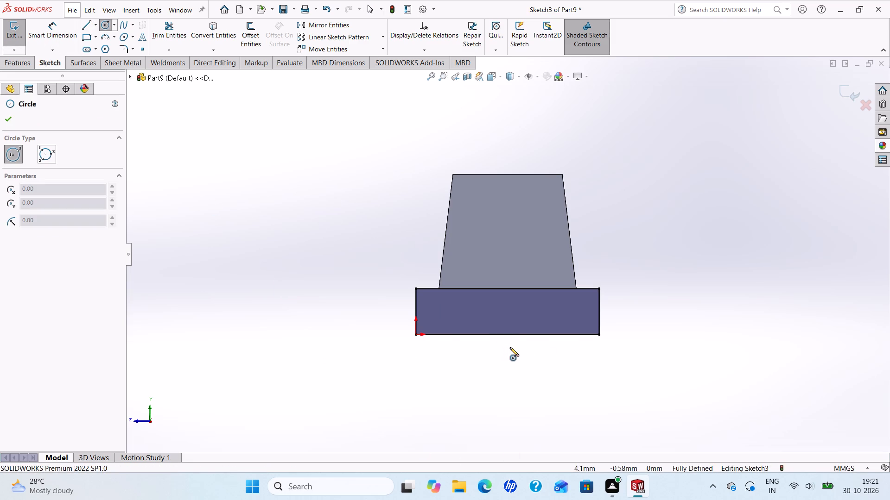
left_click(505, 383)
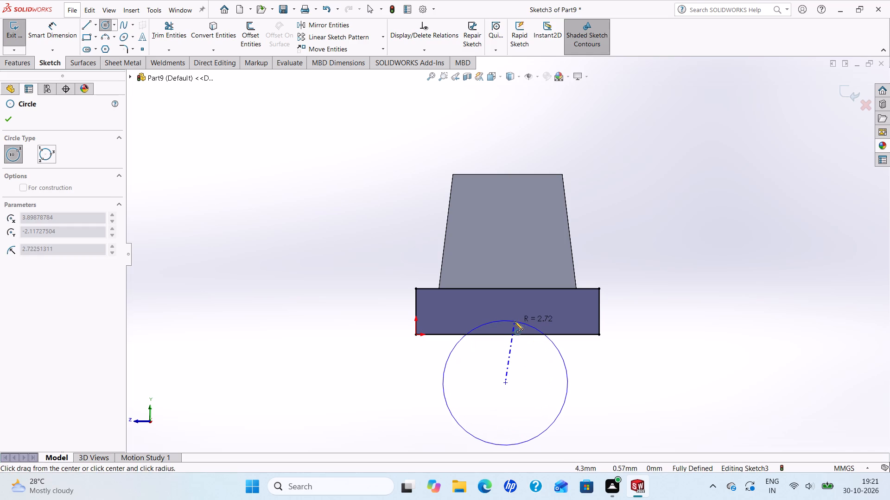
left_click(512, 320)
right_click(512, 320)
left_click(531, 328)
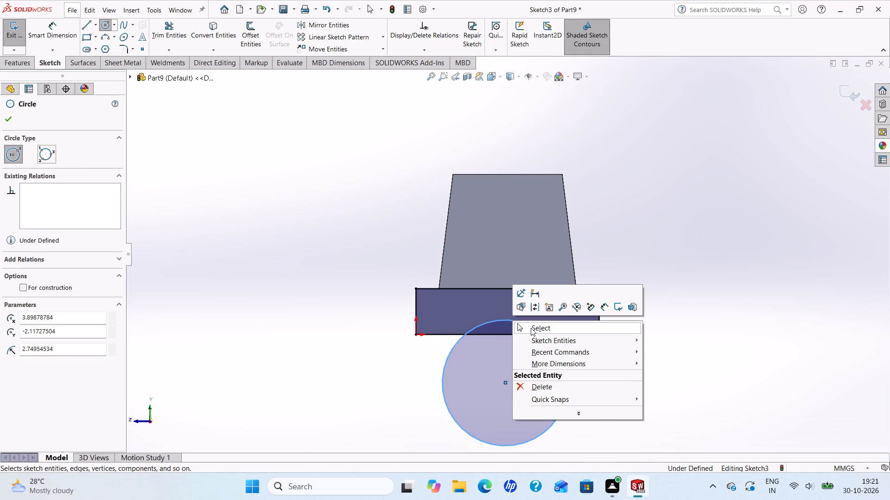
Draw a vertical centerline about 2.4 mm long downward from the midpoint of the end face's bottom edge.
scroll(534, 328, "up", 2)
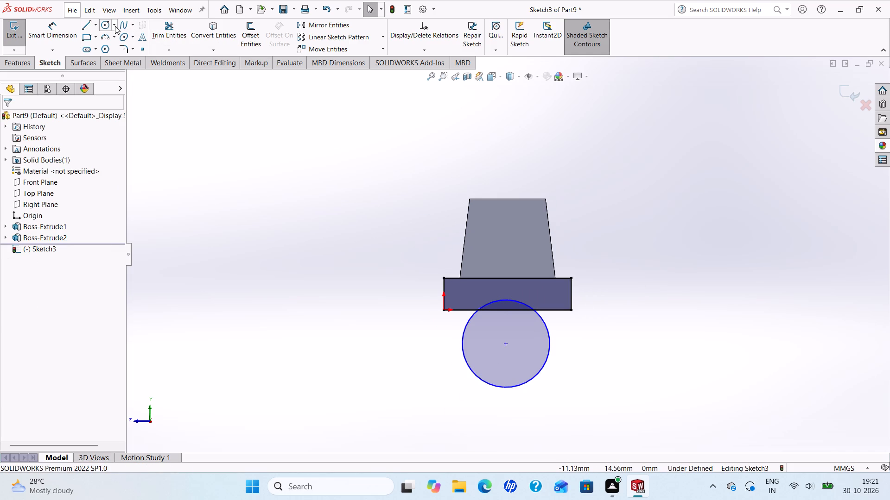
left_click(94, 25)
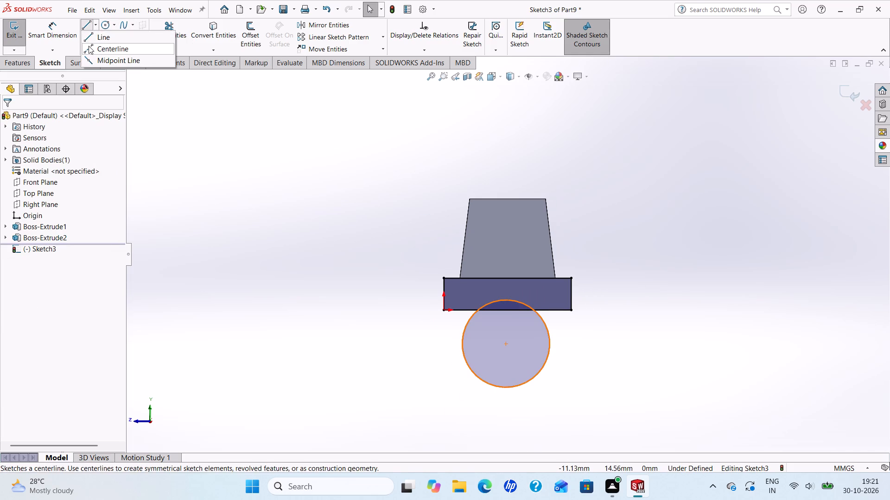
left_click(88, 46)
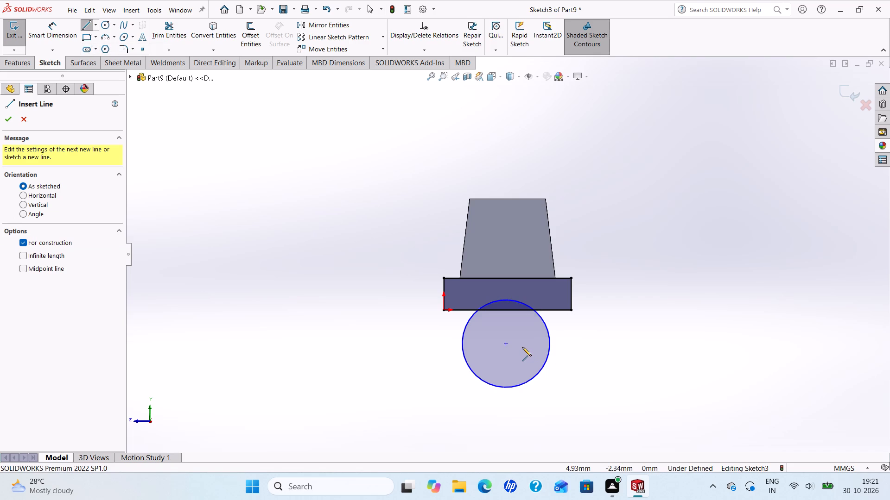
left_click(508, 309)
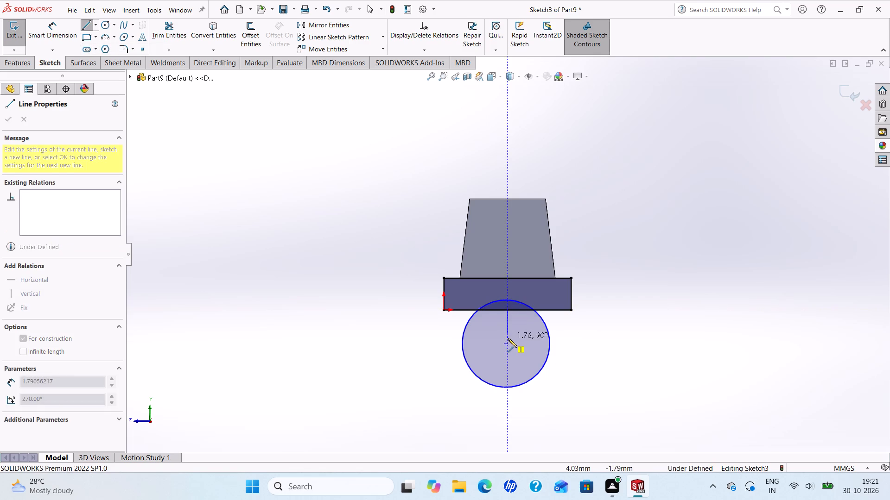
left_click(509, 348)
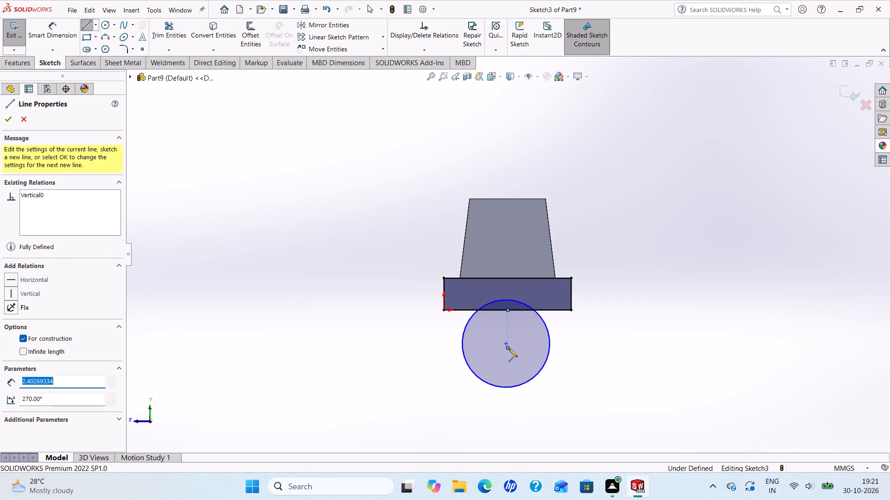
right_click(509, 348)
left_click(521, 352)
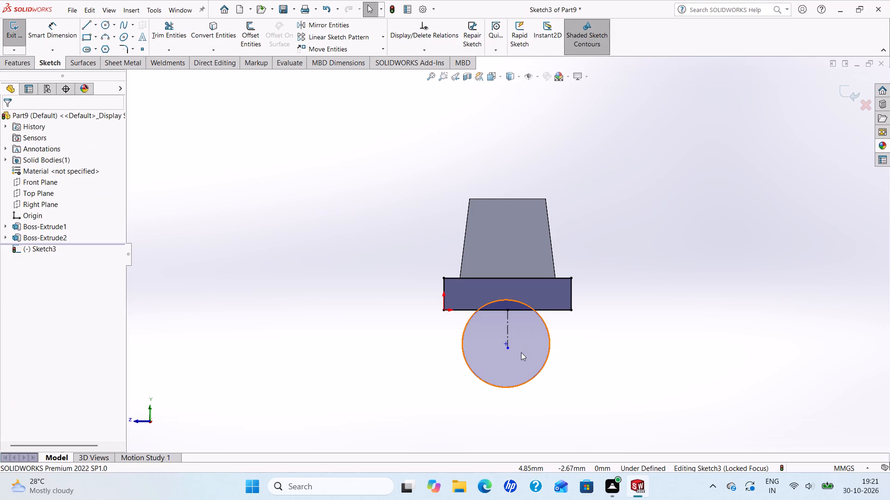
Make the circle's centre coincident with the lower endpoint of the vertical centerline.
left_click(508, 348, "ctrl")
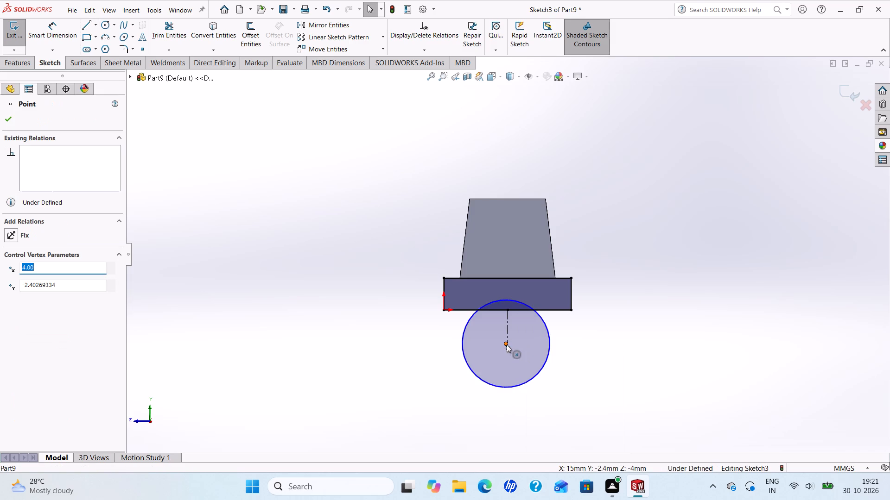
left_click(506, 342, "ctrl")
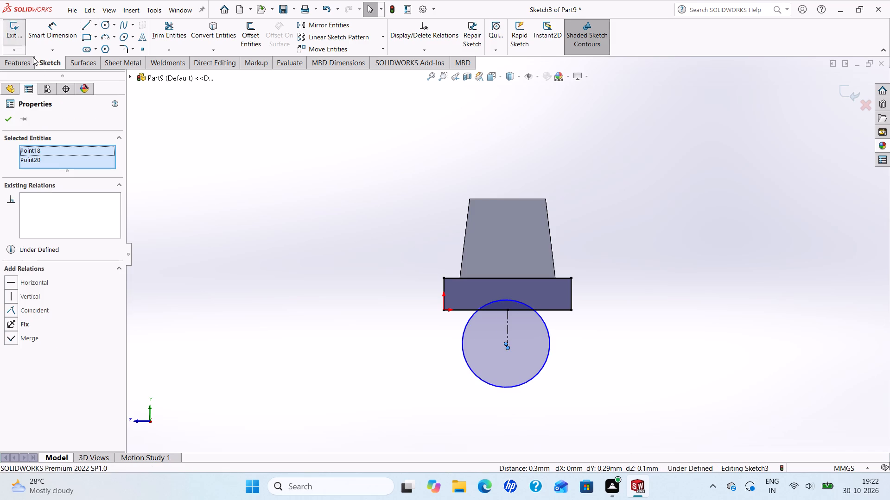
left_click(7, 312)
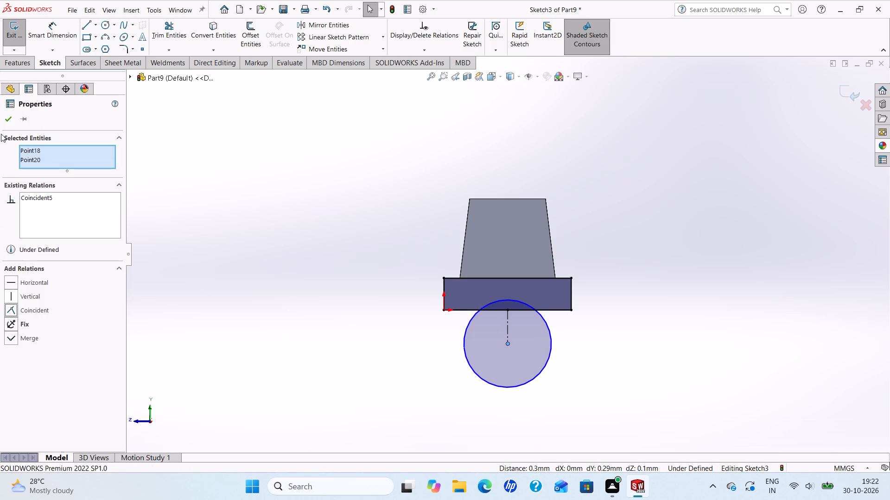
left_click(6, 117)
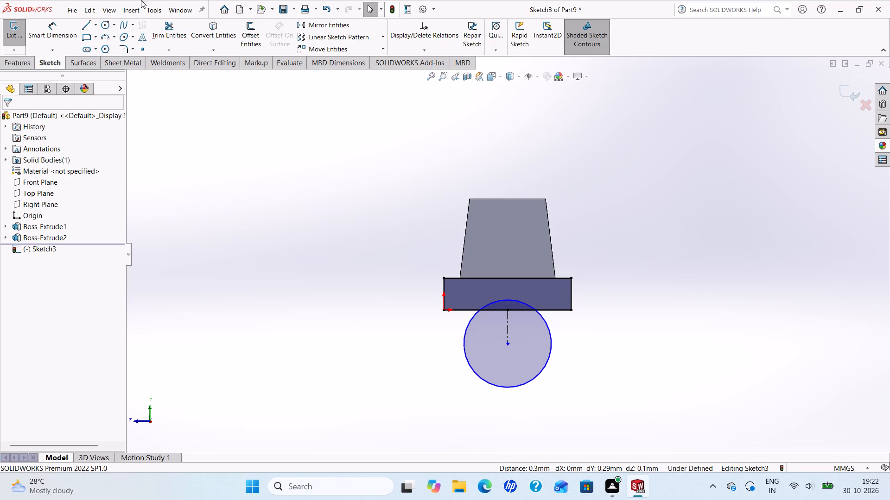
Dimension the circle's diameter as 8 mm.
left_click(60, 36)
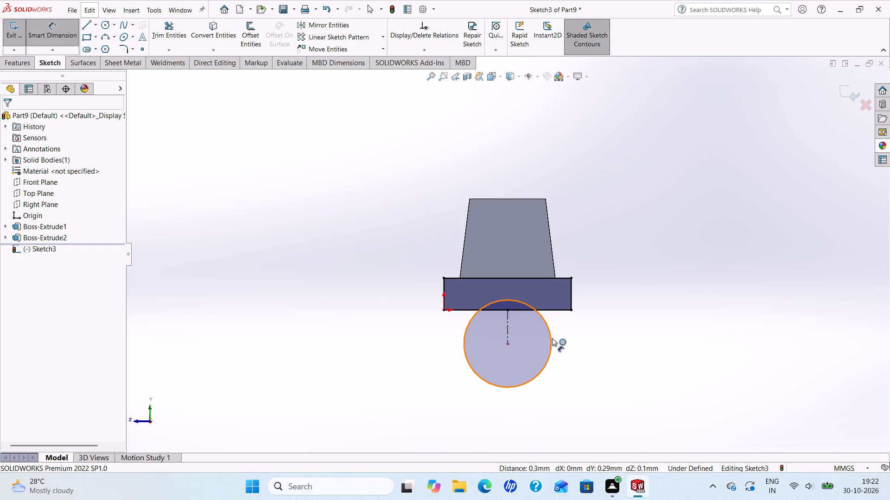
left_click(552, 338)
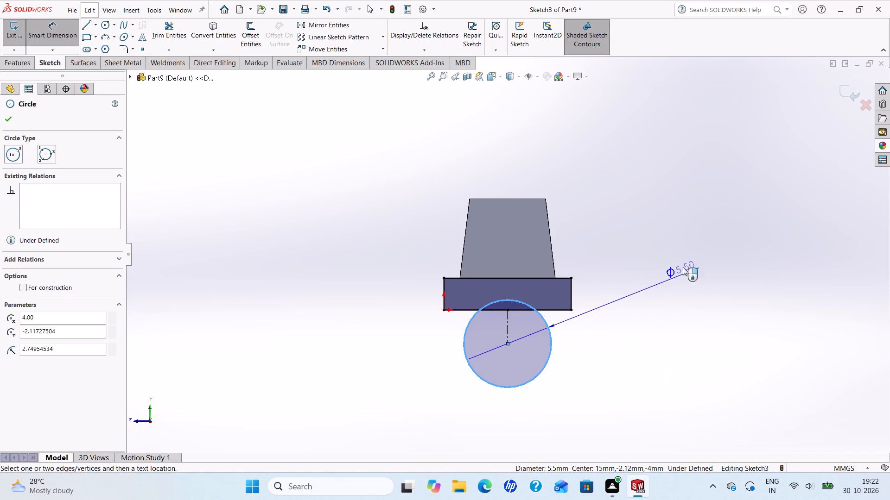
left_click(687, 249)
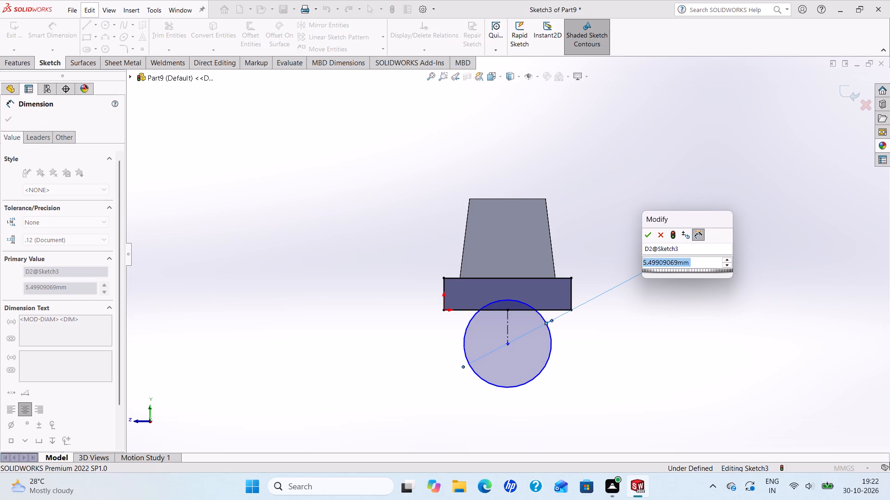
key("8")
key("Return")
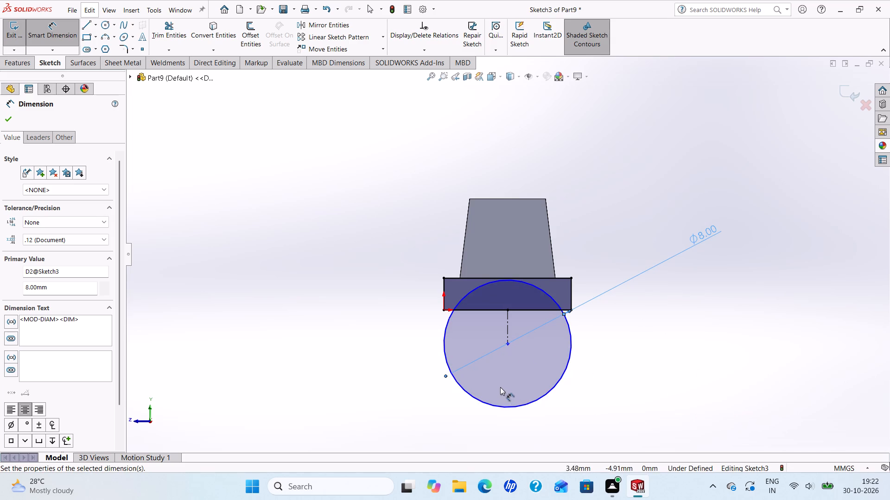
Dimension the circle's centre 2.5 mm below the block's bottom edge.
left_click(510, 345)
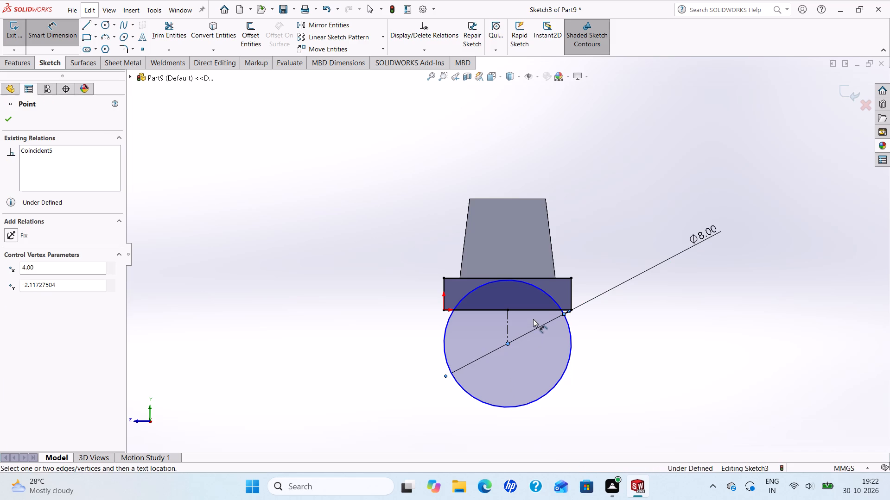
left_click(534, 310)
left_click(650, 338)
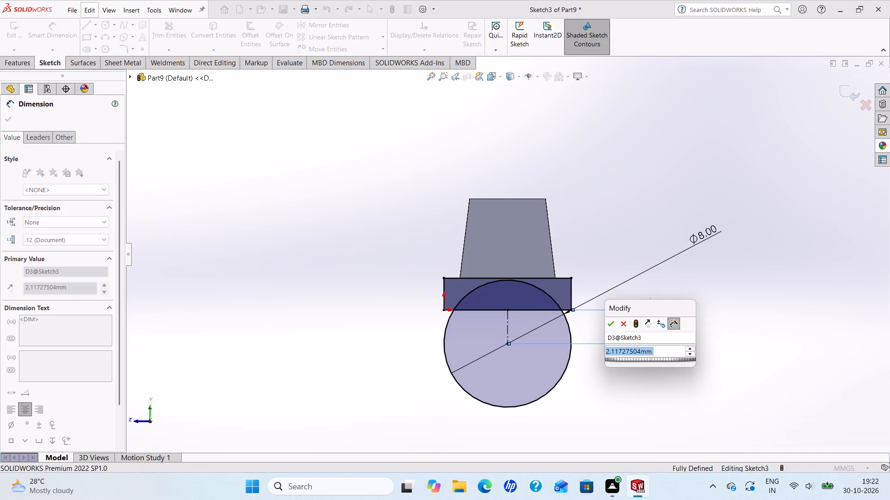
type("2.5")
key("Return")
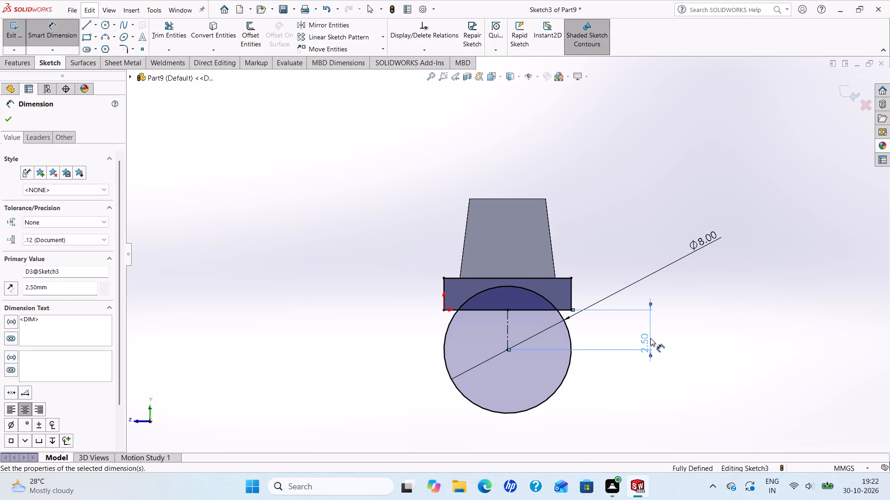
left_click(11, 122)
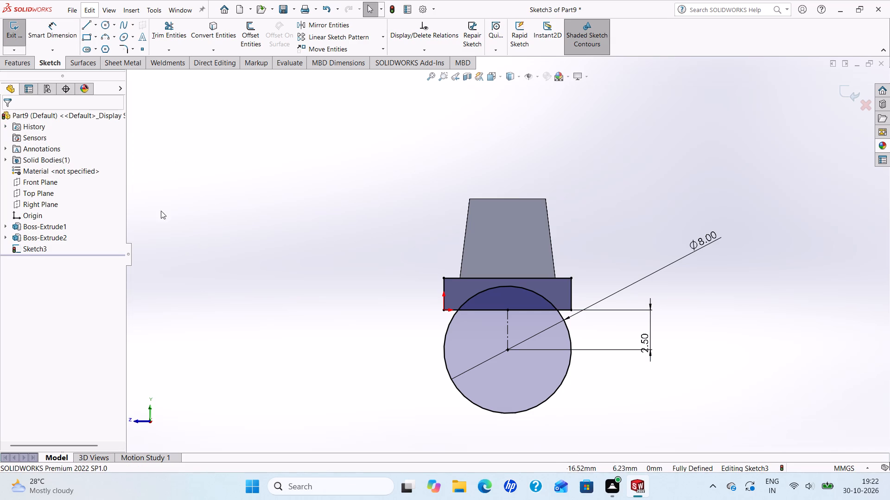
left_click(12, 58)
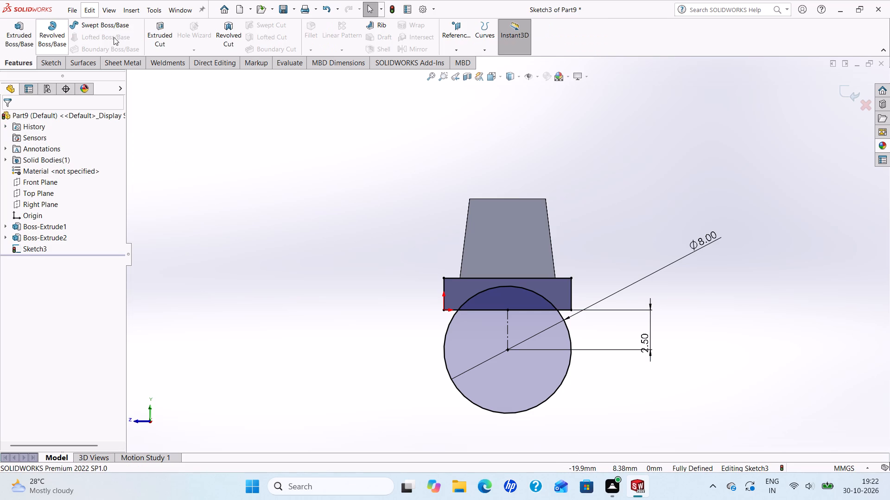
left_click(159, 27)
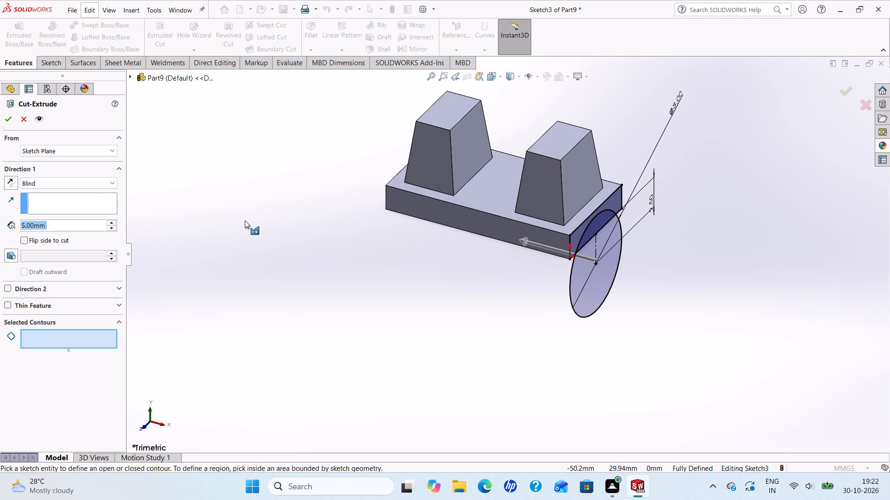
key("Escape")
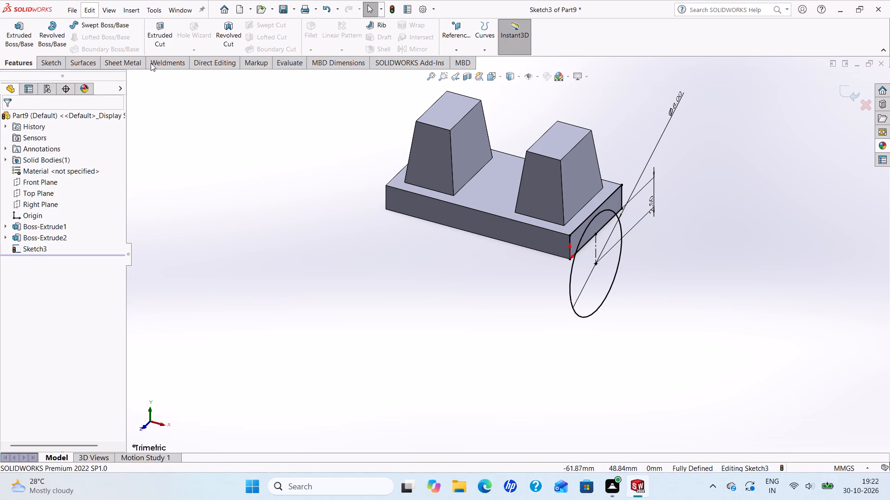
Trim away the lower part of the circle that lies outside the block, keeping the arc on the end face.
left_click(53, 66)
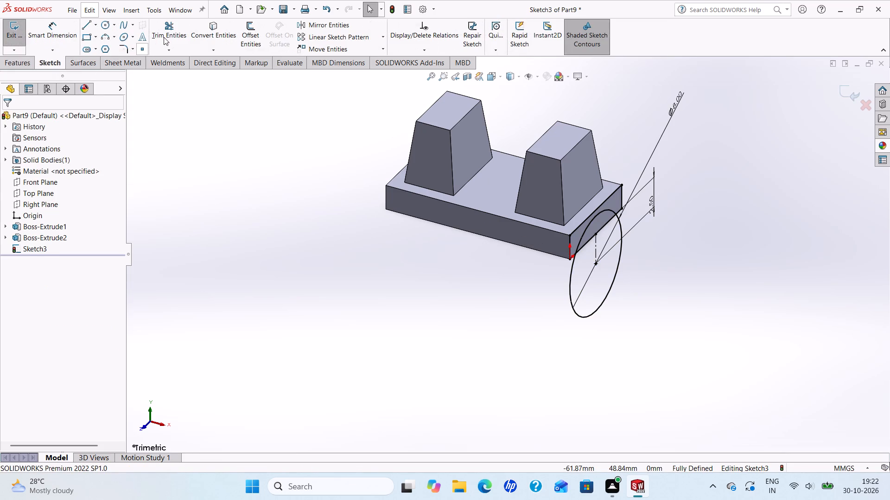
left_click(164, 37)
middle_click_drag(516, 322, 447, 280)
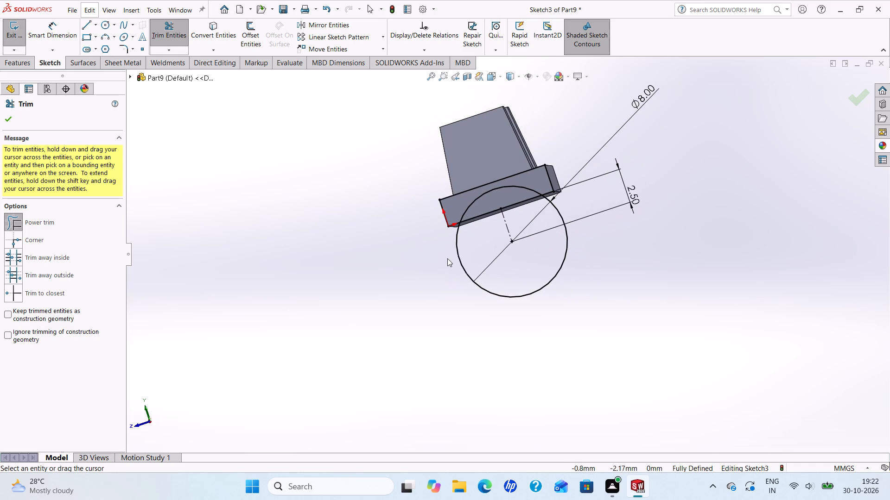
left_click_drag(450, 253, 517, 282)
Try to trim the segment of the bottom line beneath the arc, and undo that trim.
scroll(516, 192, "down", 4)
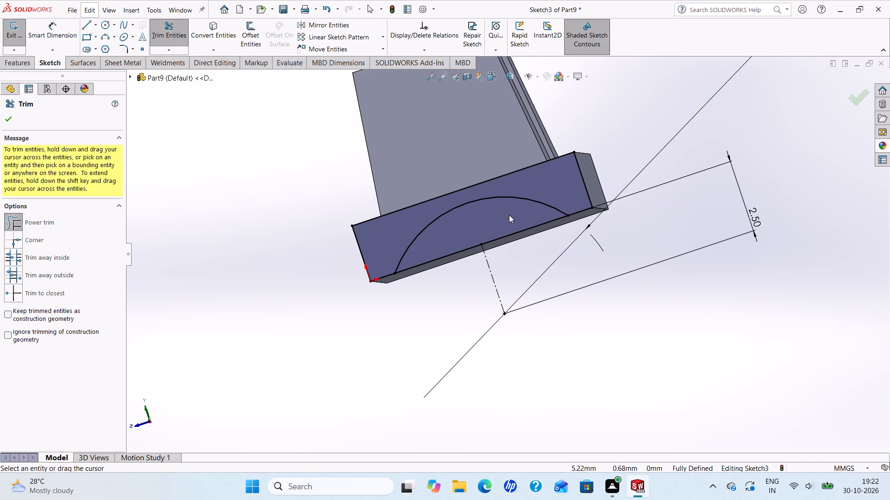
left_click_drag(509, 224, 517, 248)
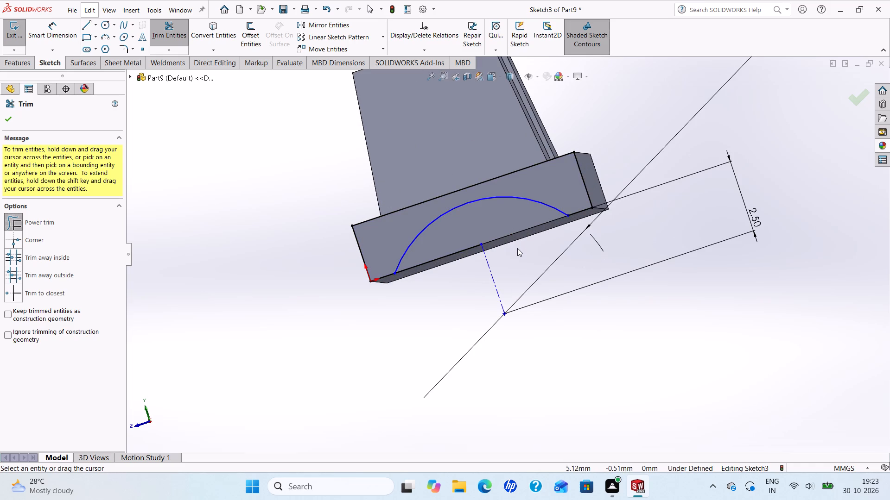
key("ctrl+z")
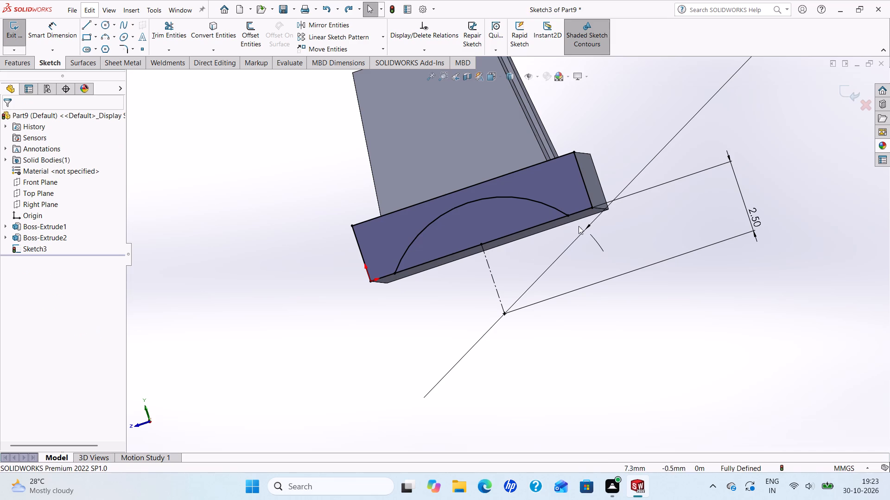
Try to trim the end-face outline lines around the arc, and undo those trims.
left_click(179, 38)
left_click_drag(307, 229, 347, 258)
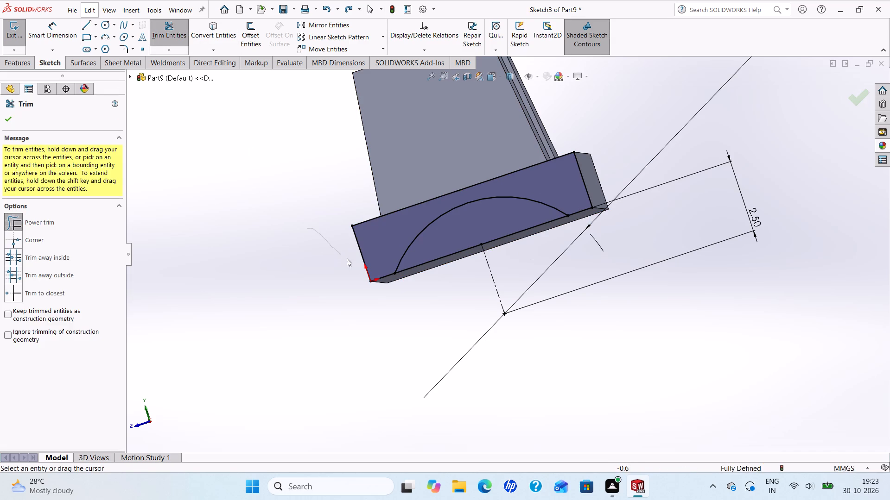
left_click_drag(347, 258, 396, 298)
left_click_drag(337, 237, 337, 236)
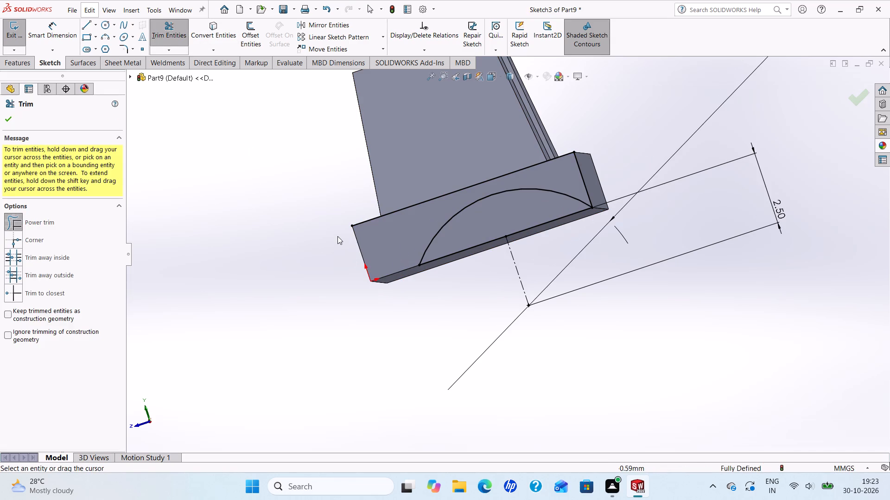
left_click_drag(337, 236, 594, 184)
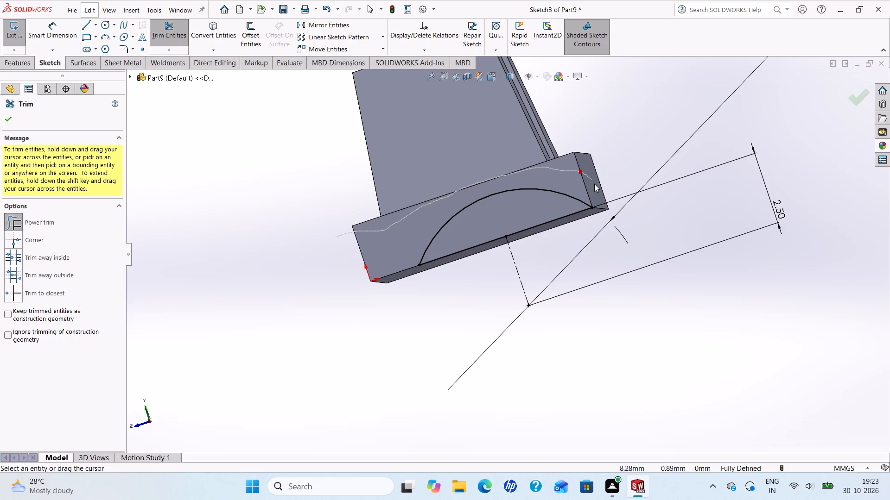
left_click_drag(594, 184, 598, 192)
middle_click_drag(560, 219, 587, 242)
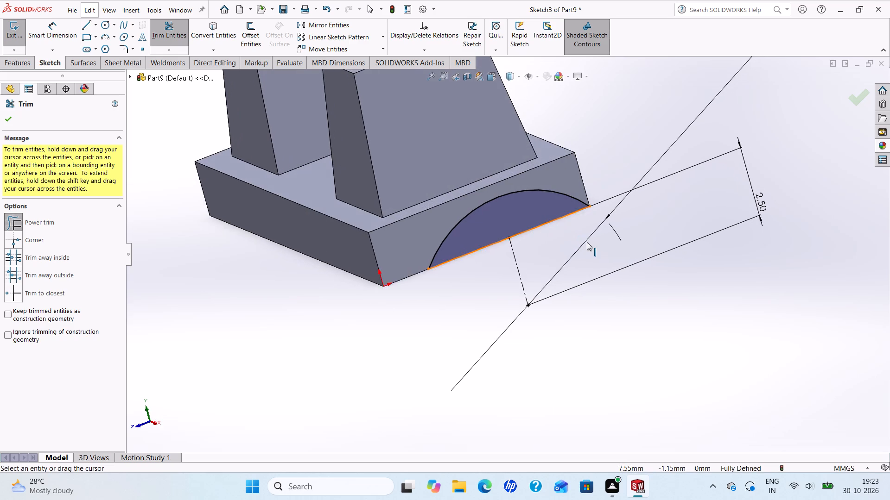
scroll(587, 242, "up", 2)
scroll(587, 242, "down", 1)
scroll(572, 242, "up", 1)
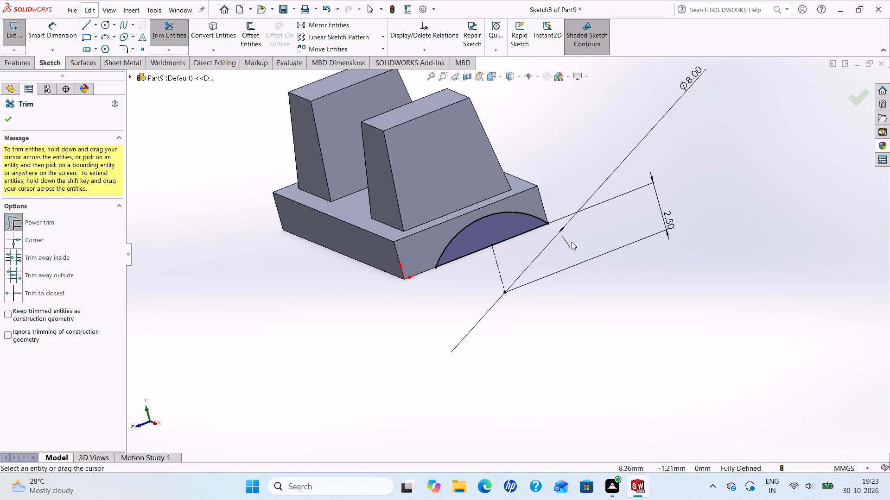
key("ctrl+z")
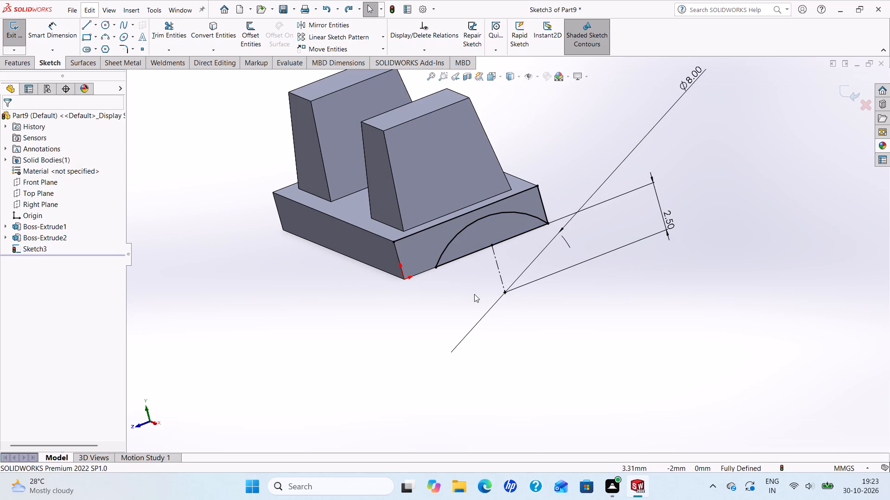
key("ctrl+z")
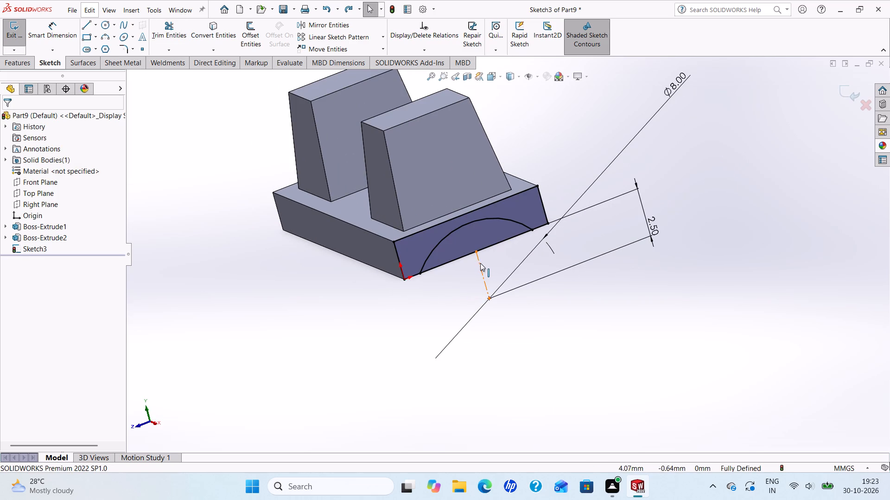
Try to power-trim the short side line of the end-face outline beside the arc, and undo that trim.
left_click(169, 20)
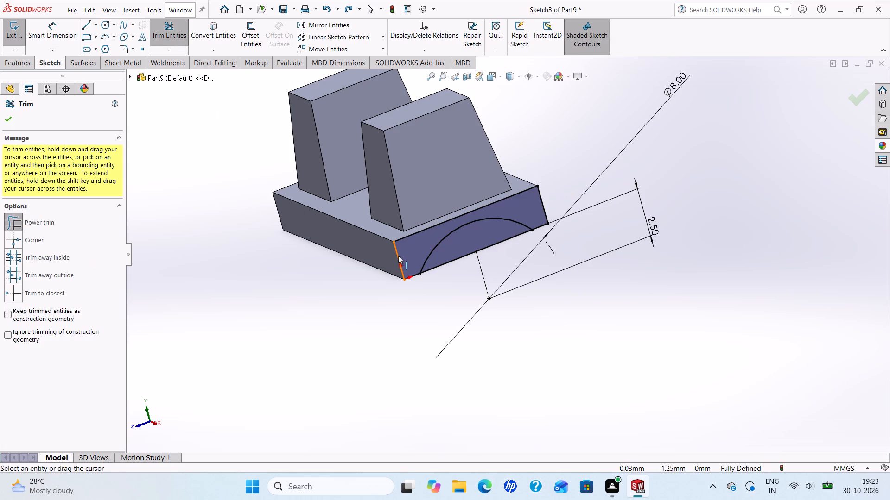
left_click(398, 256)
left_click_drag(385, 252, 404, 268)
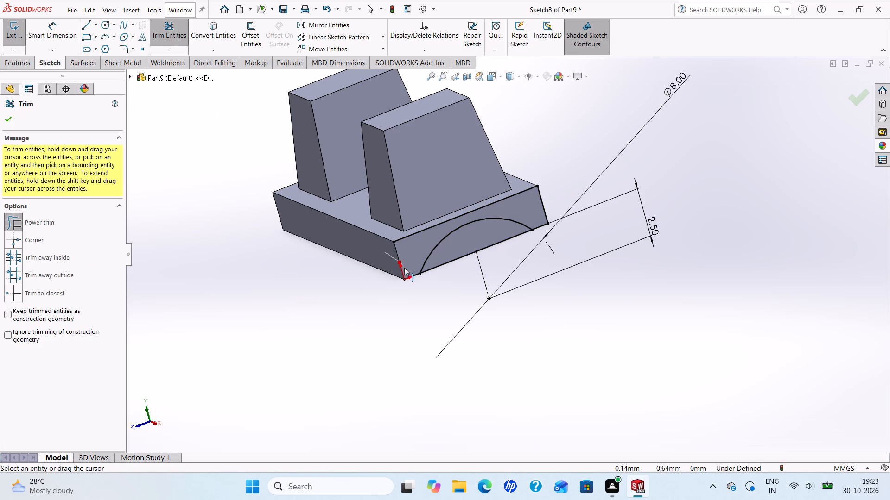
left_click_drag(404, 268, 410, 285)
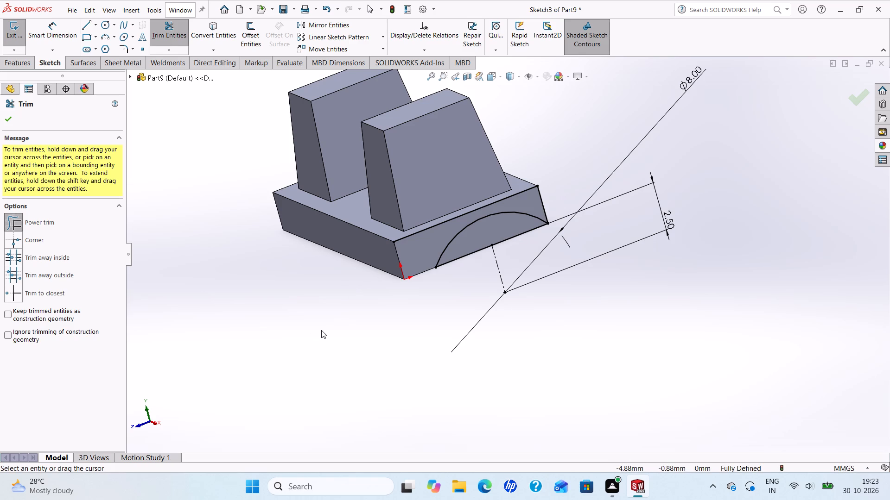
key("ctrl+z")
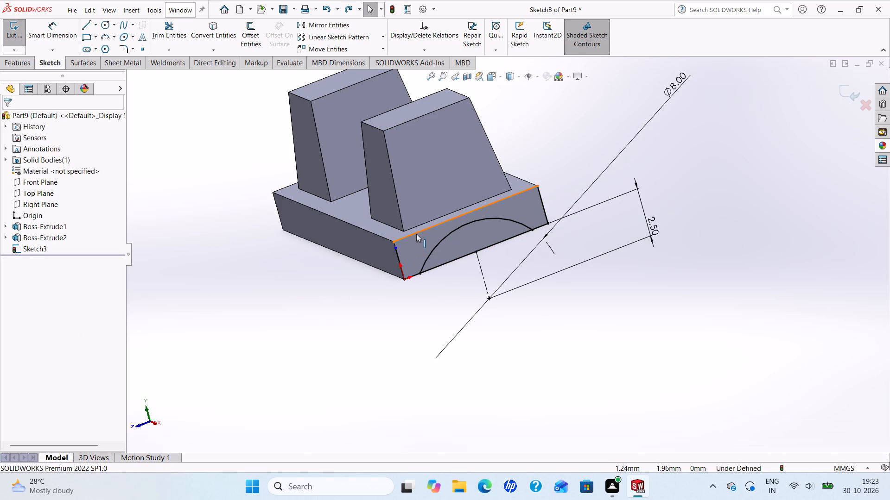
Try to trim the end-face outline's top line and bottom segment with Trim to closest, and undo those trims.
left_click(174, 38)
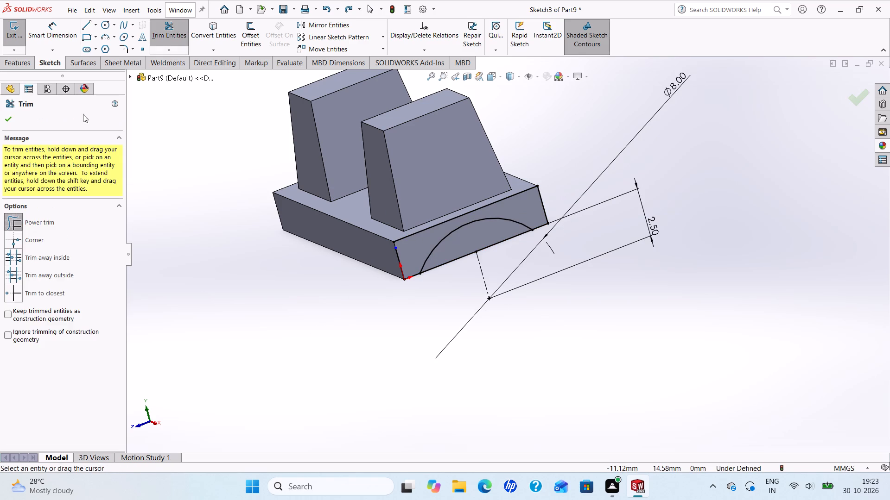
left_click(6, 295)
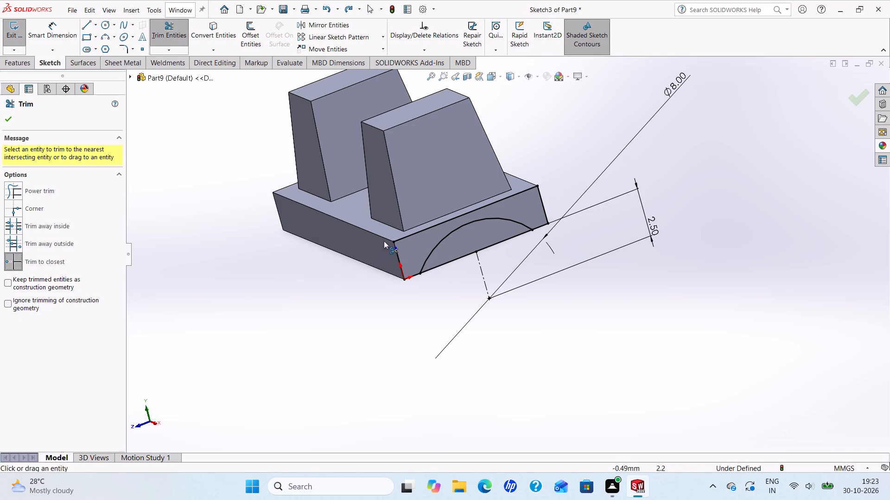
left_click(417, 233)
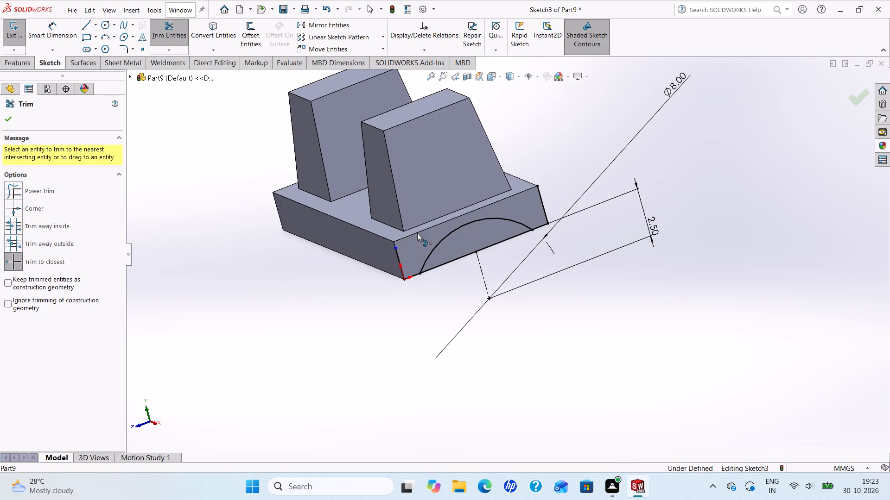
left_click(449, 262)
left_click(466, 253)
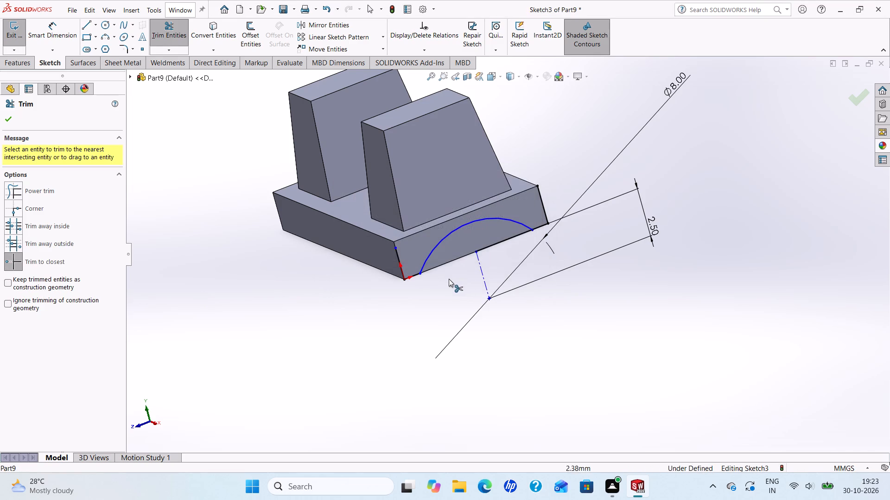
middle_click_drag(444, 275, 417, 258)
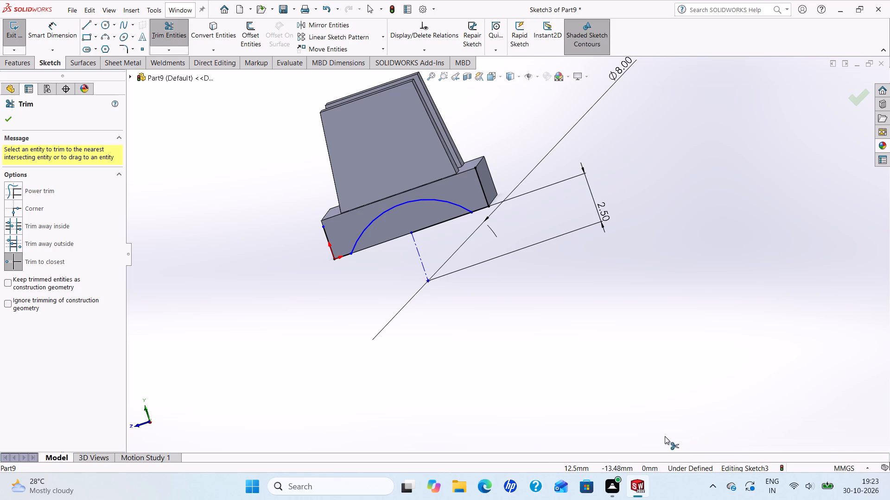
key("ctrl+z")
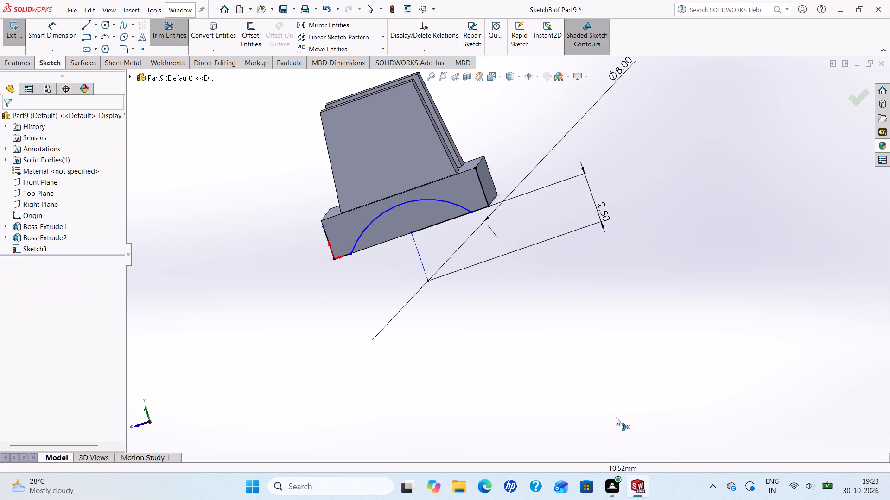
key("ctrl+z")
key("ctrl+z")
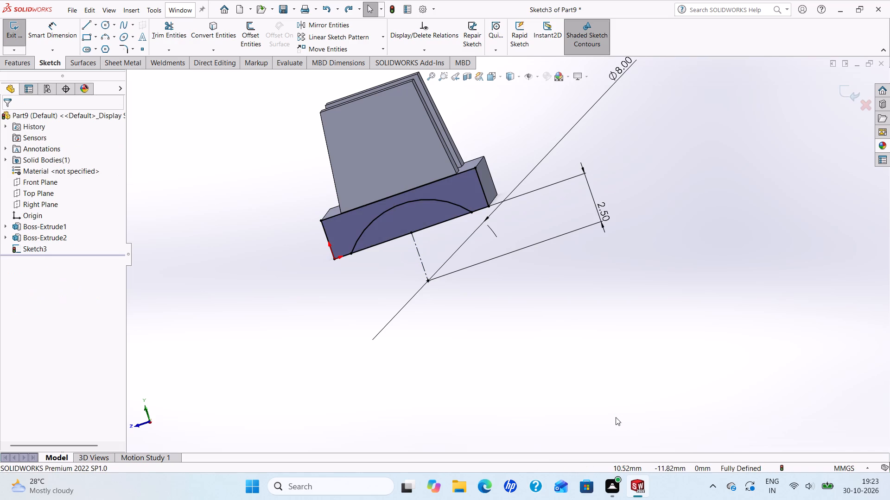
Undo the circle trim to restore the full circle in the end-face sketch.
key("ctrl+z")
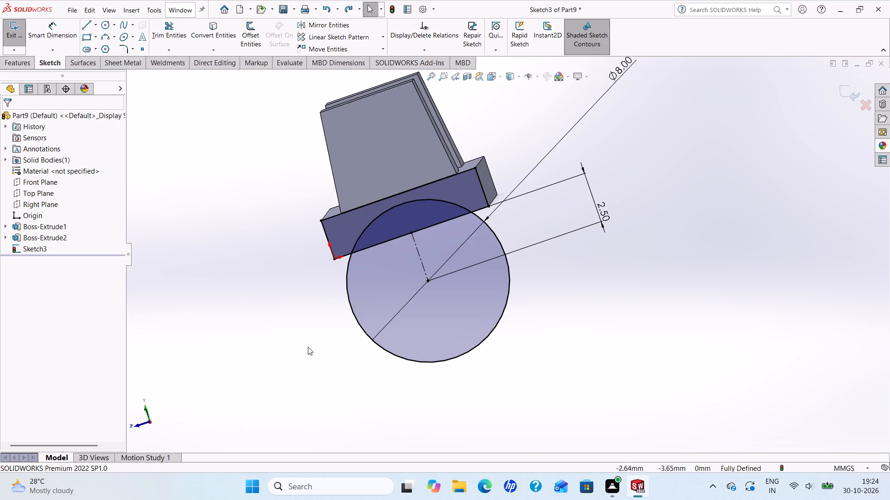
Cut-extrude both regions of the circle Through All along the block's length, forming an arched channel in its underside.
scroll(347, 335, "up", 1)
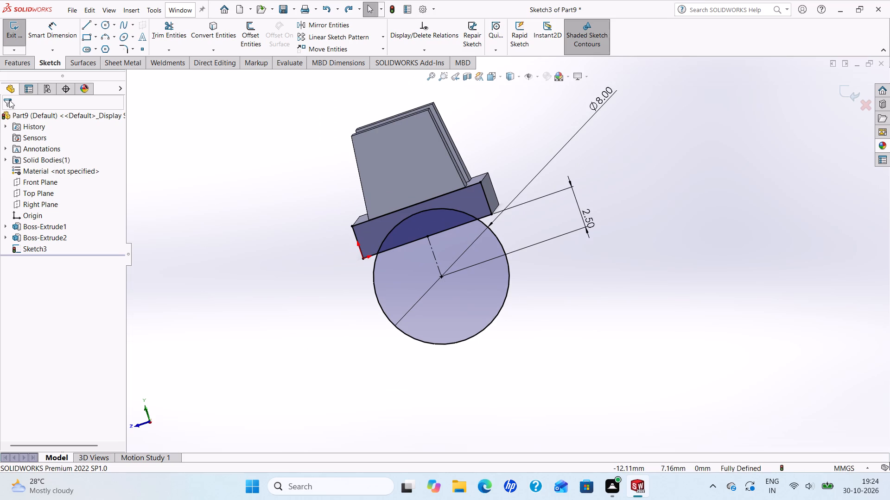
left_click(17, 68)
left_click(165, 37)
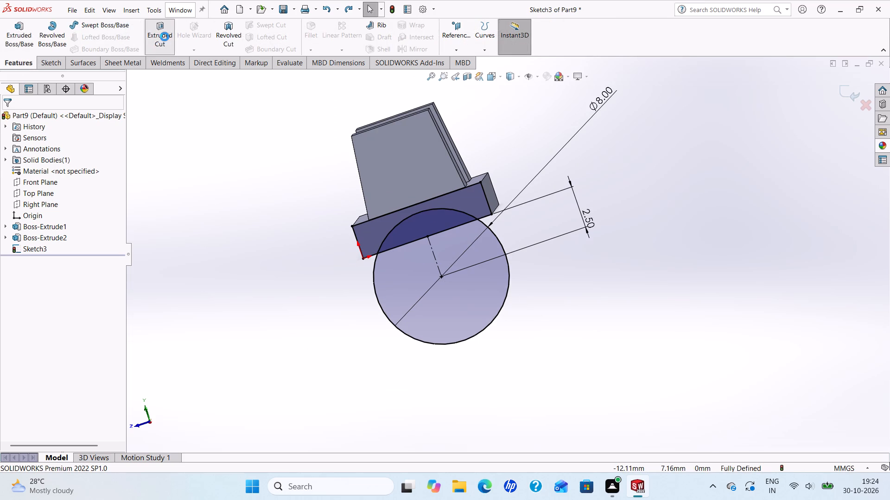
middle_click_drag(343, 231, 417, 244)
scroll(417, 244, "up", 1)
left_click(105, 184)
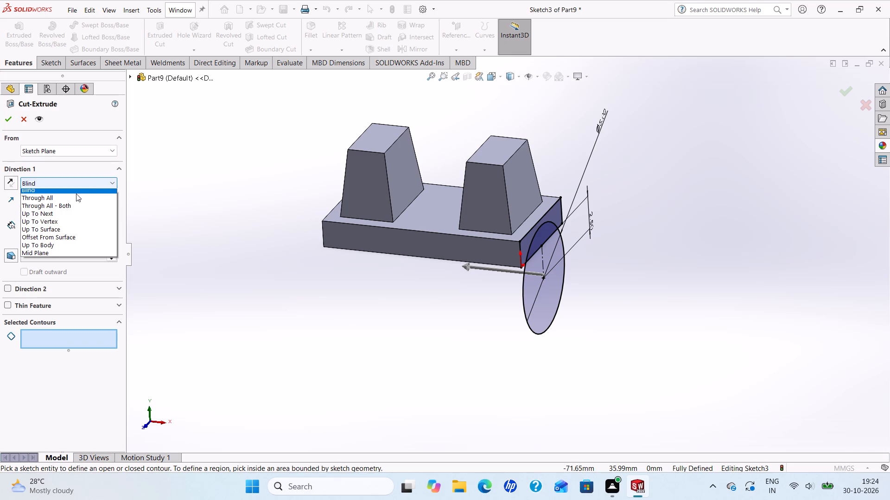
left_click(57, 202)
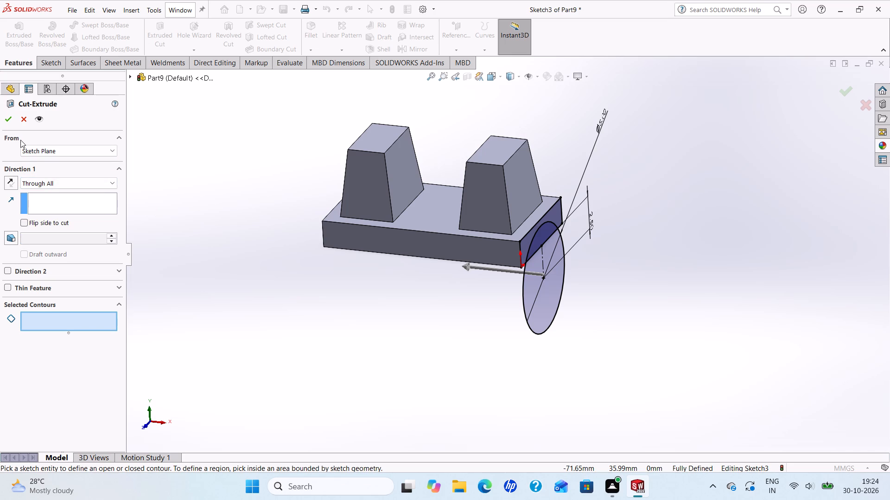
left_click_drag(464, 268, 464, 267)
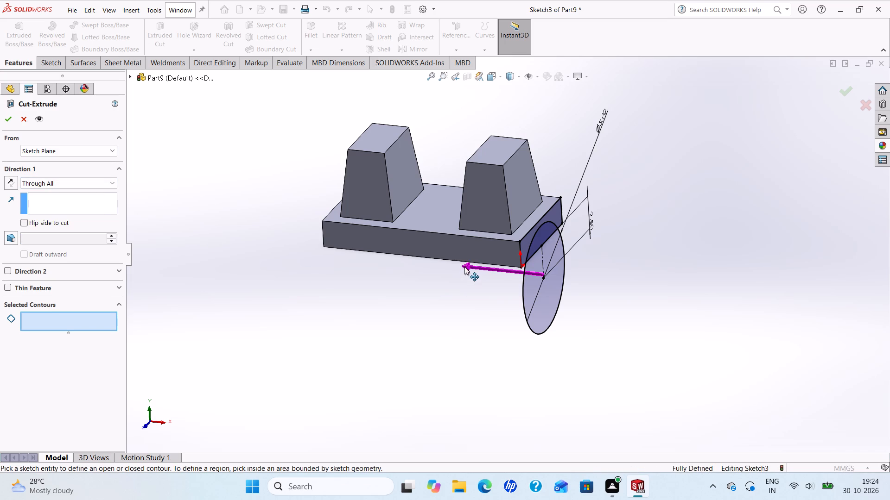
left_click_drag(464, 267, 290, 253)
left_click(83, 324)
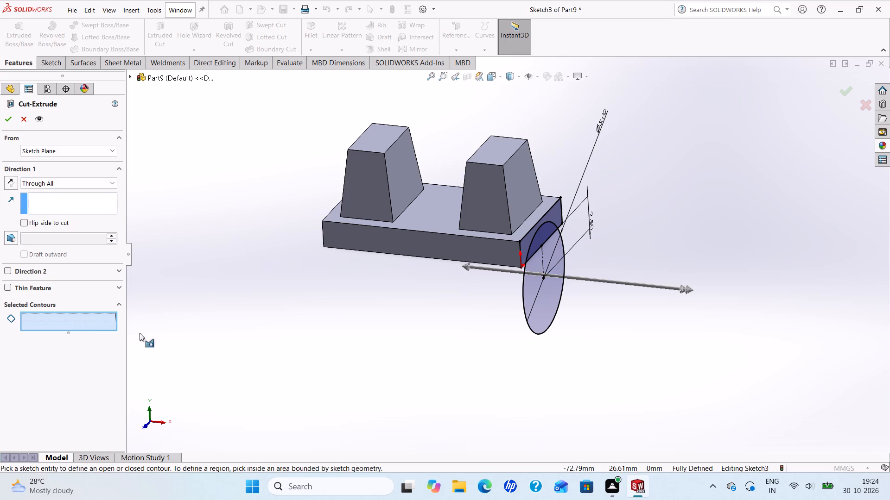
left_click(549, 313)
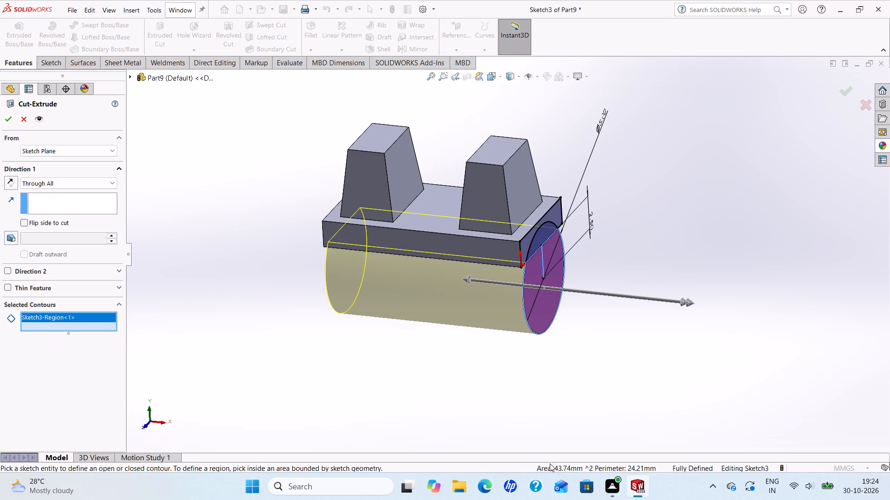
left_click(9, 116)
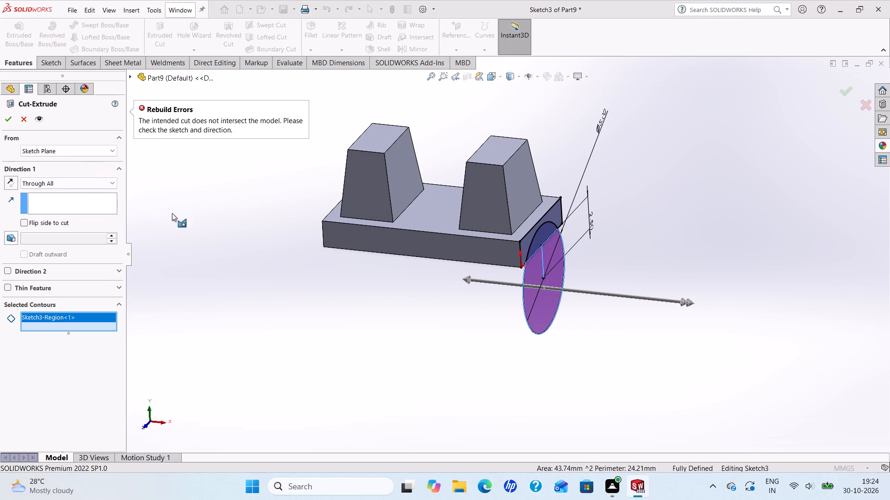
left_click(536, 241)
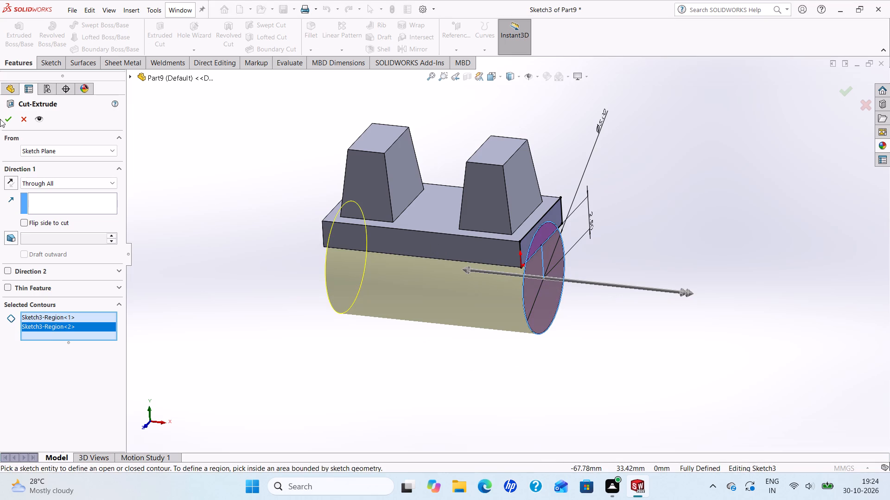
left_click(8, 115)
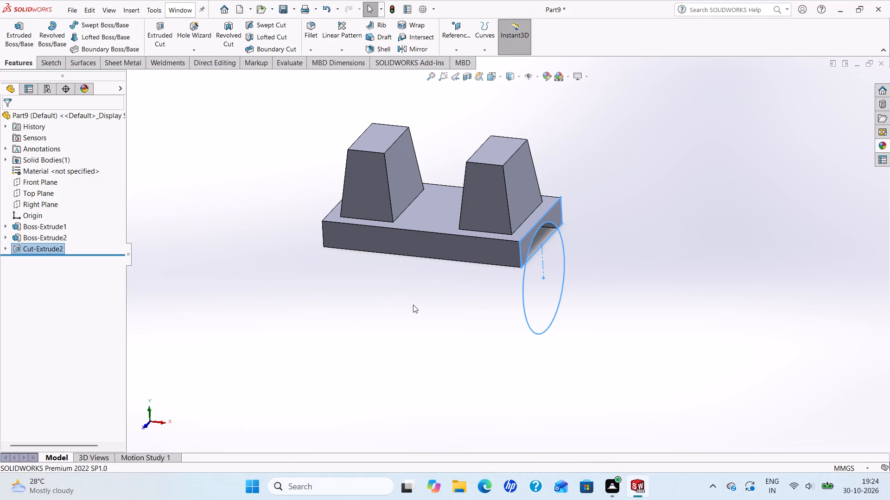
middle_click_drag(413, 305, 379, 287)
key("Escape")
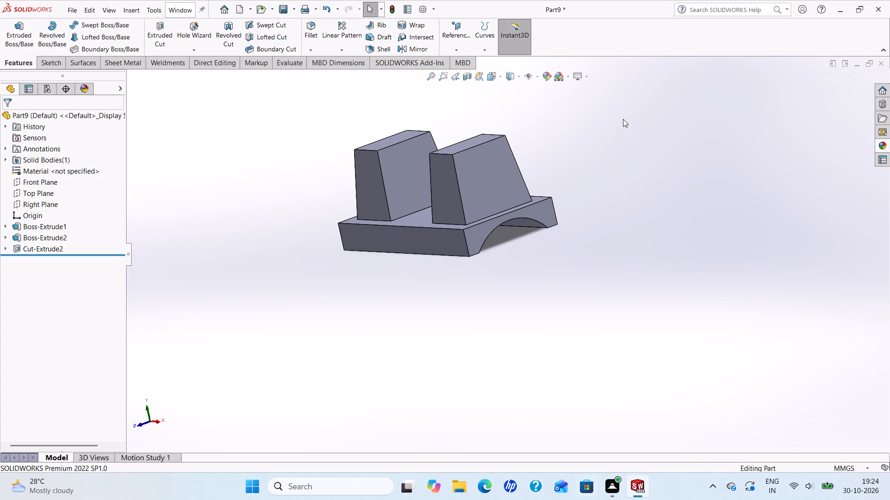
Create a reference plane midway between the block's two arched end faces.
left_click(464, 47)
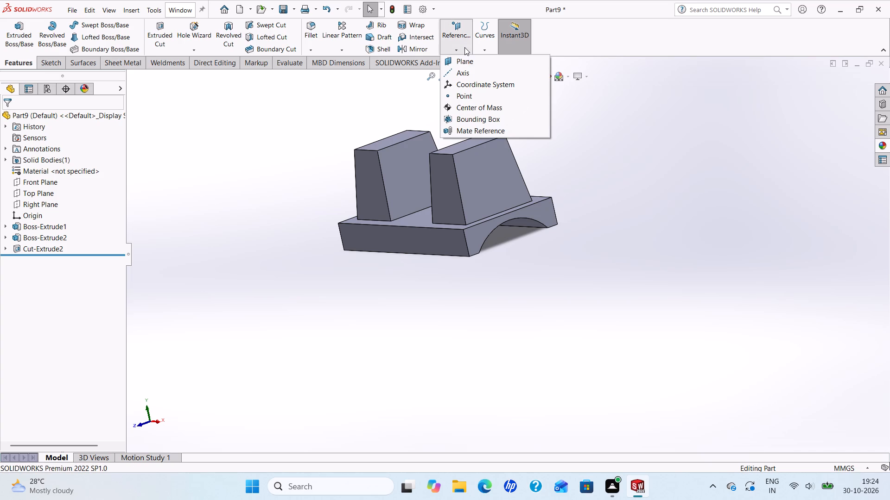
left_click(462, 60)
middle_click_drag(328, 145, 362, 175)
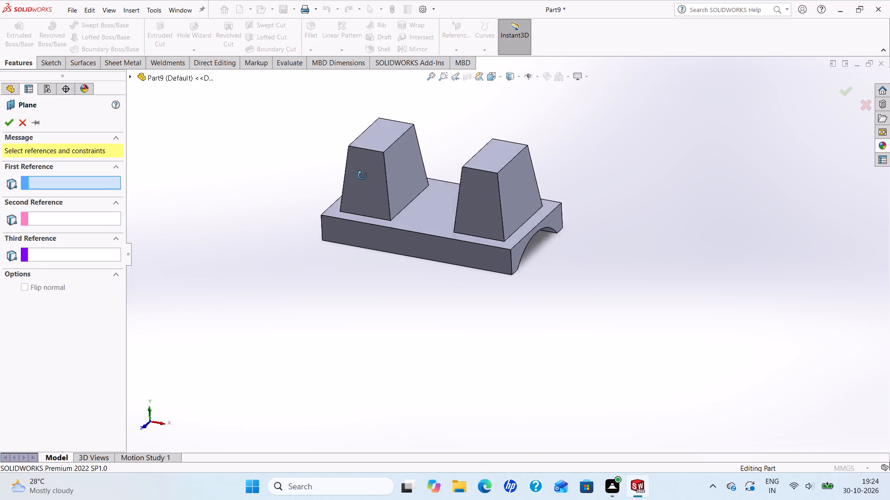
middle_click_drag(362, 175, 390, 197)
scroll(384, 191, "down", 1)
left_click(324, 231)
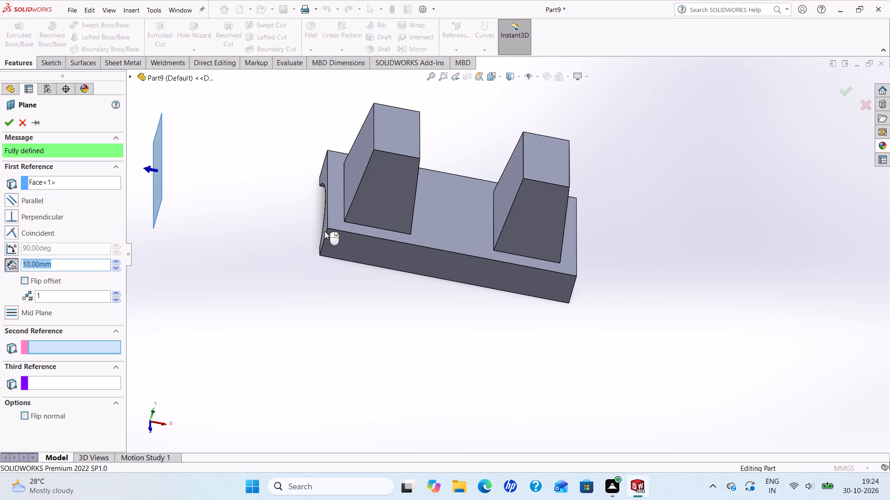
middle_click_drag(330, 233, 303, 201)
scroll(302, 200, "up", 1)
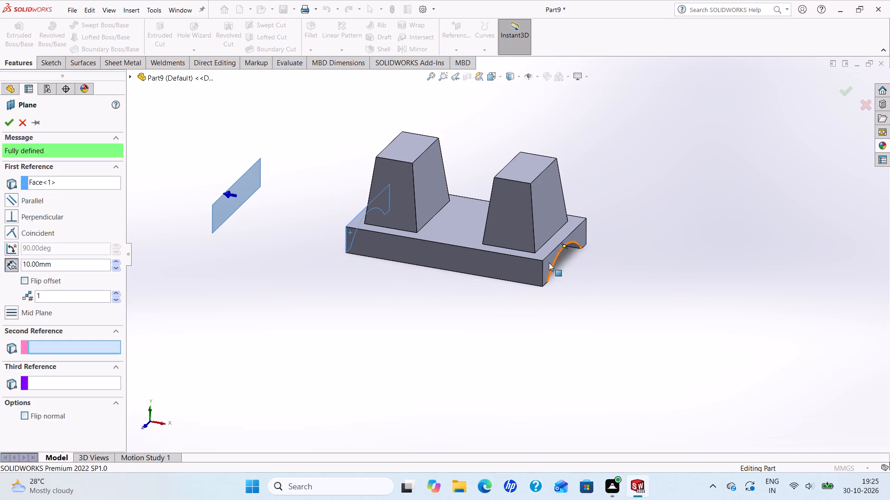
left_click(547, 262)
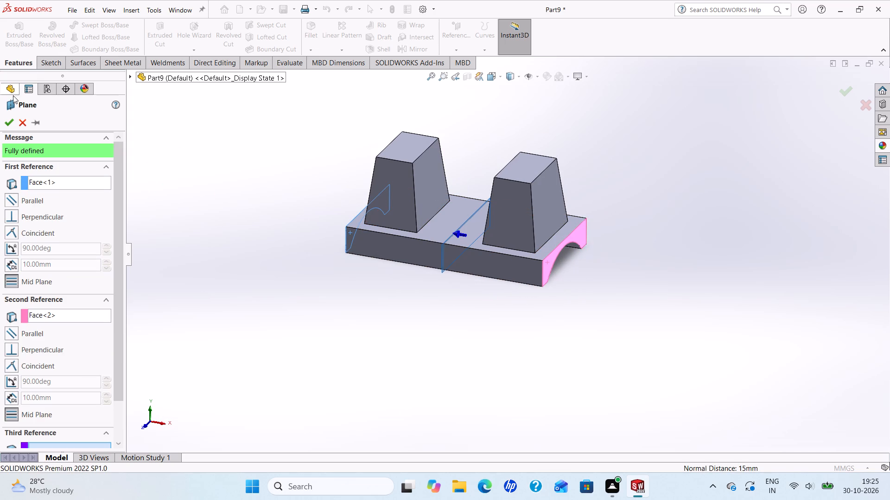
left_click(4, 119)
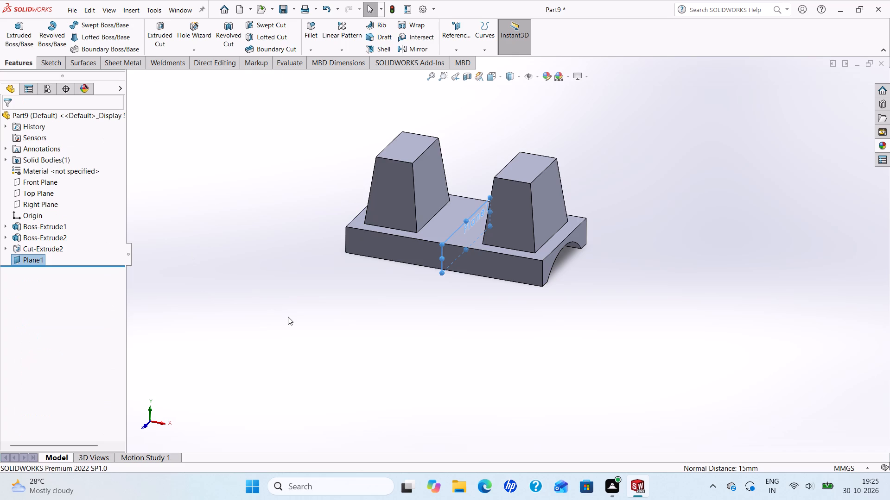
Start a sketch on the mid-plane and draw a circle of radius 4 mm centred below the block, following the underside arch.
left_click(465, 230)
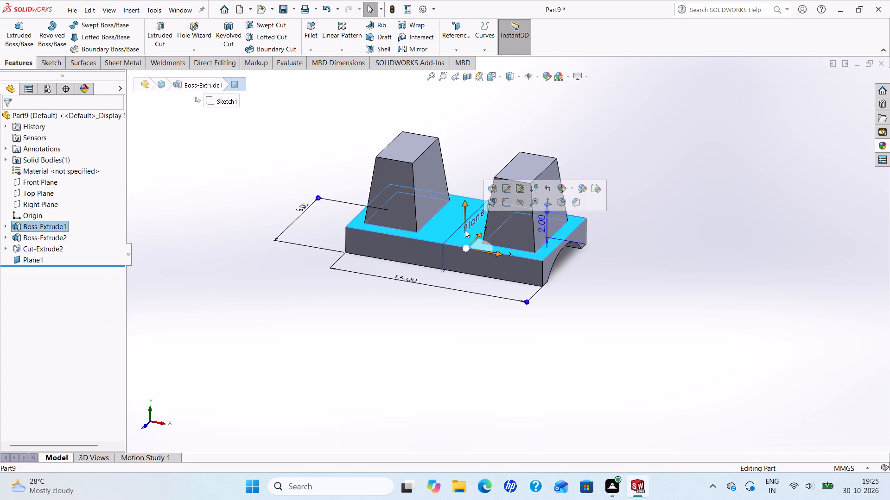
key("Escape")
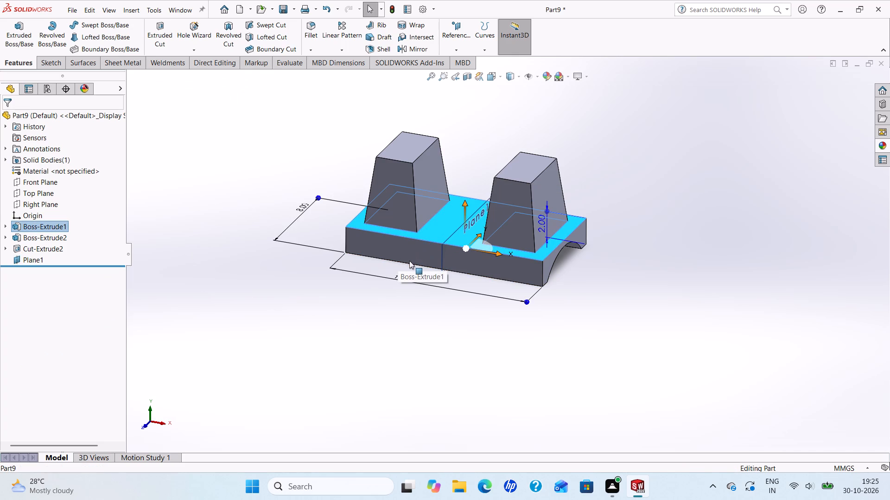
key("Escape")
left_click(450, 238)
left_click(486, 212)
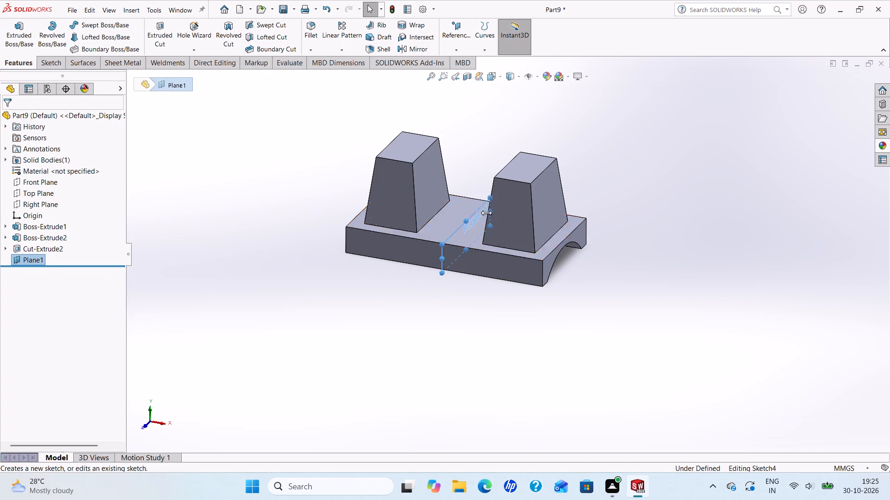
scroll(486, 212, "up", 2)
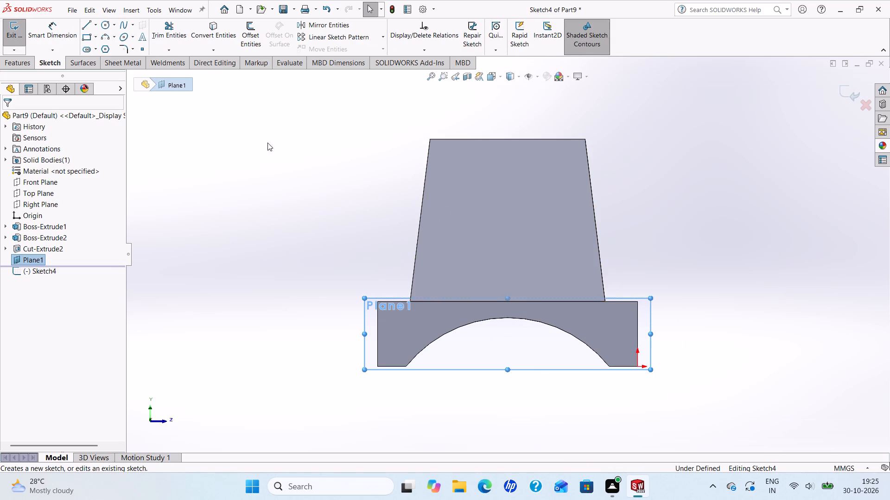
left_click(110, 22)
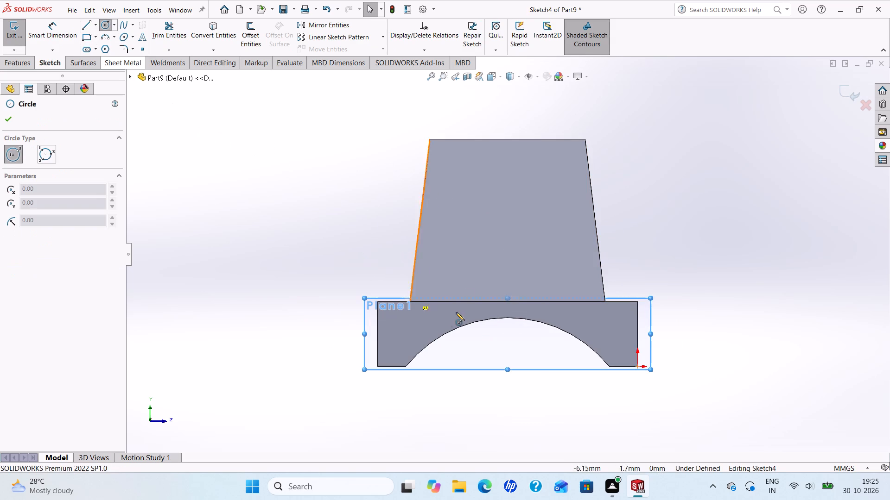
scroll(521, 322, "up", 4)
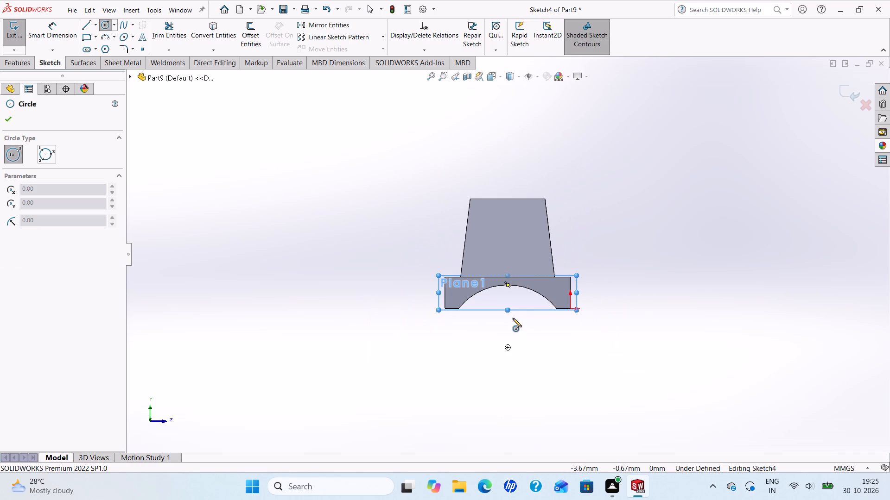
left_click(508, 349)
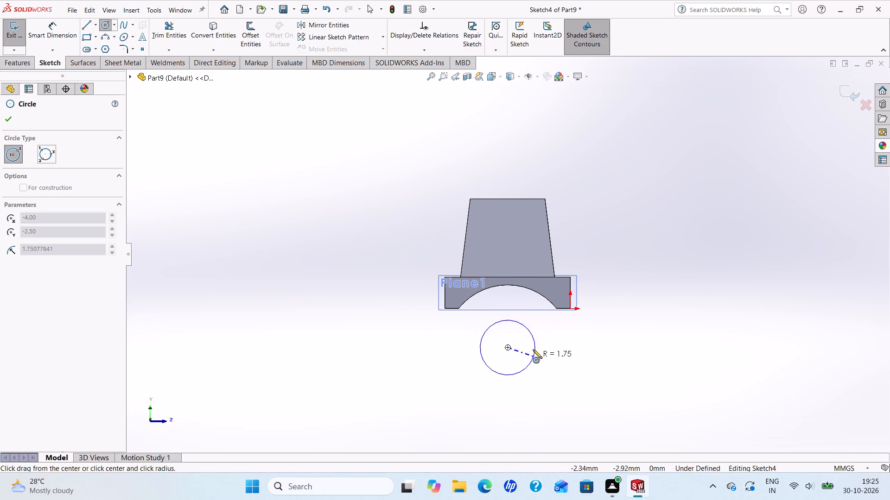
left_click(528, 289)
right_click(529, 290)
left_click(549, 300)
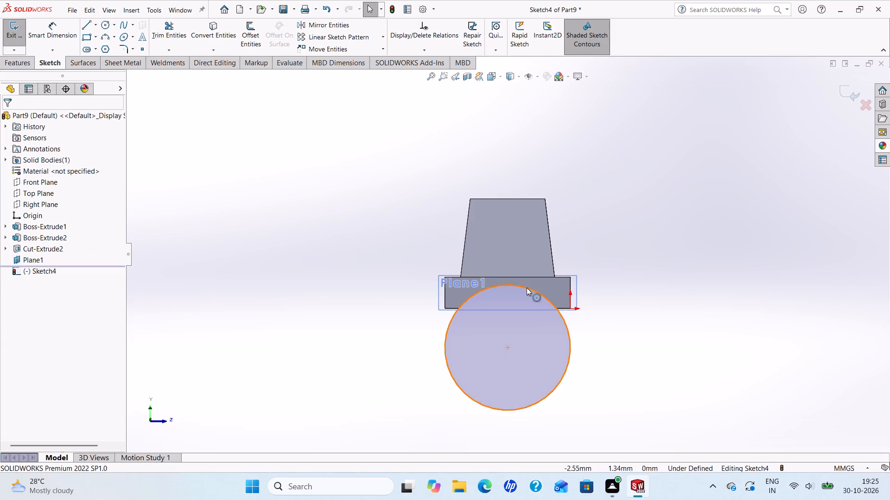
Dimension the mid-plane circle's diameter at 8 mm.
scroll(523, 287, "up", 1)
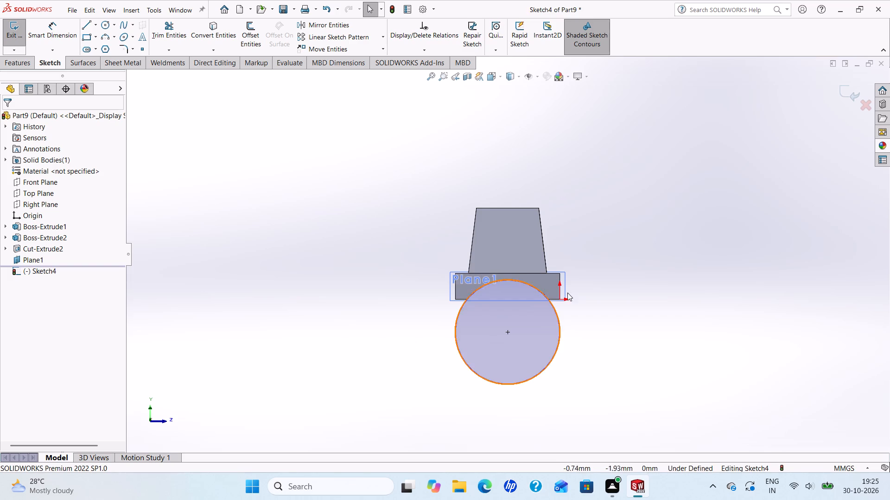
left_click(70, 35)
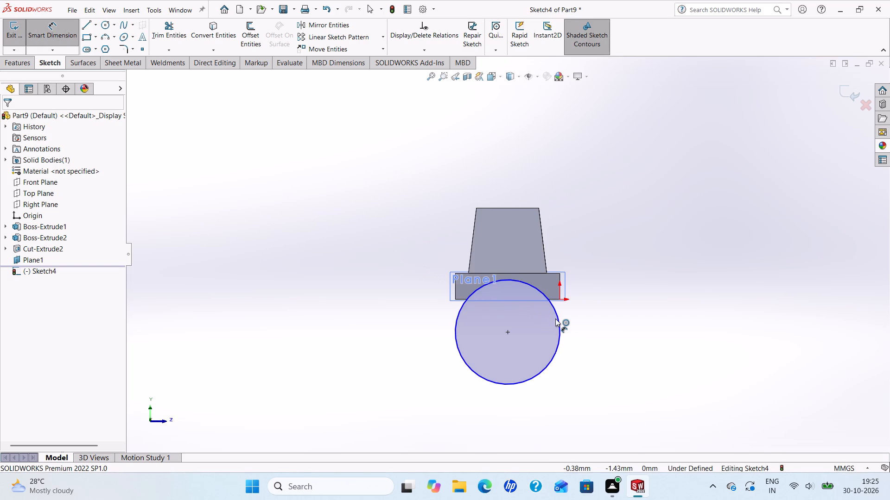
left_click(555, 319)
left_click(637, 235)
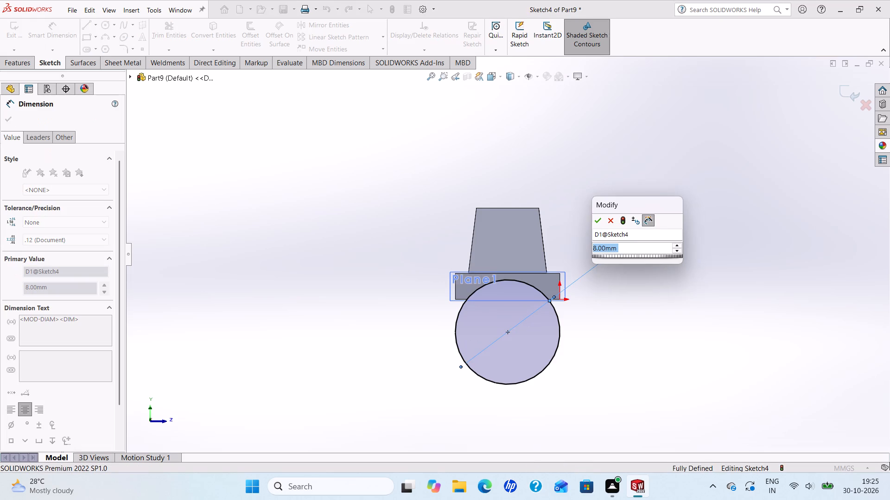
left_click(601, 216)
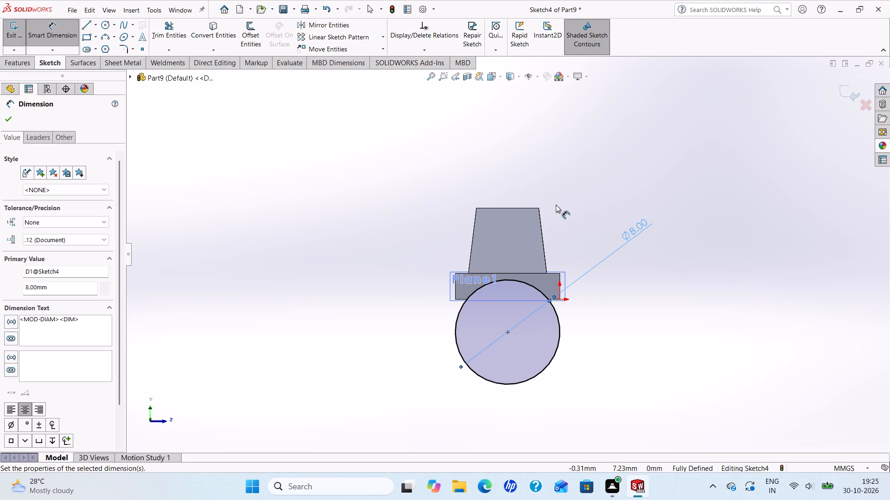
left_click(6, 124)
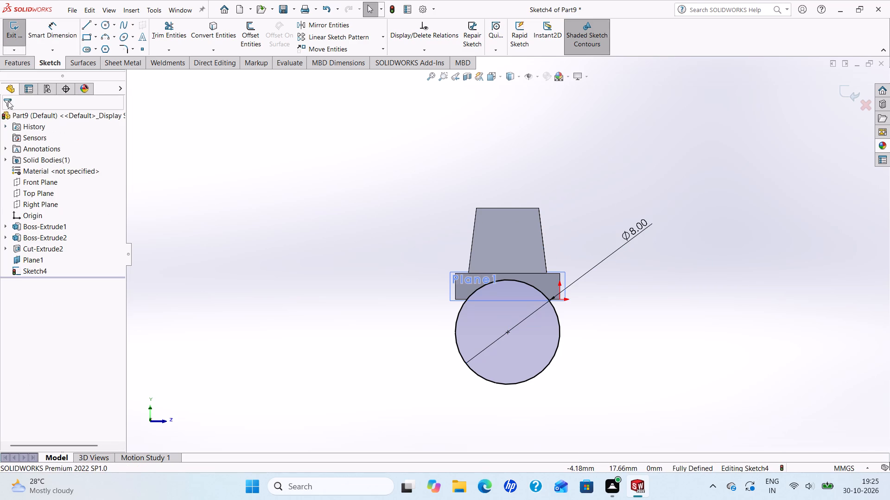
Extrude the 8 mm circle 2 mm with the Mid Plane end condition, merged with the block, to form a disc beneath it.
left_click(13, 68)
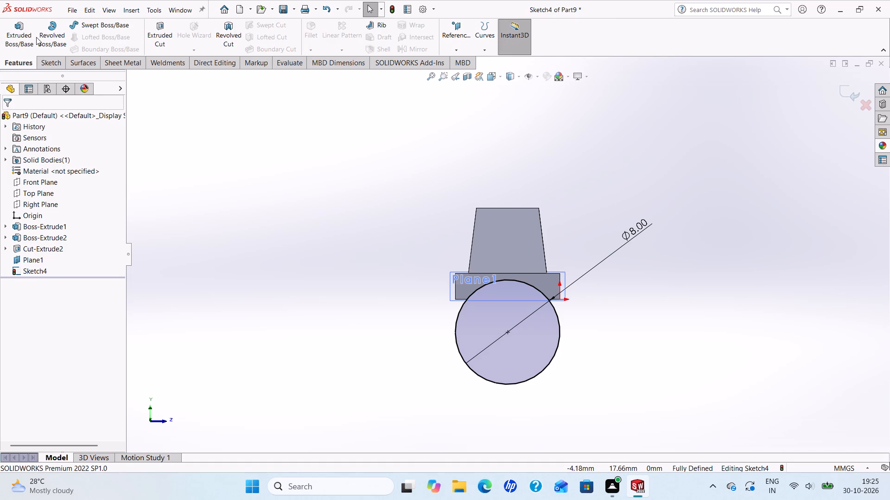
left_click(25, 34)
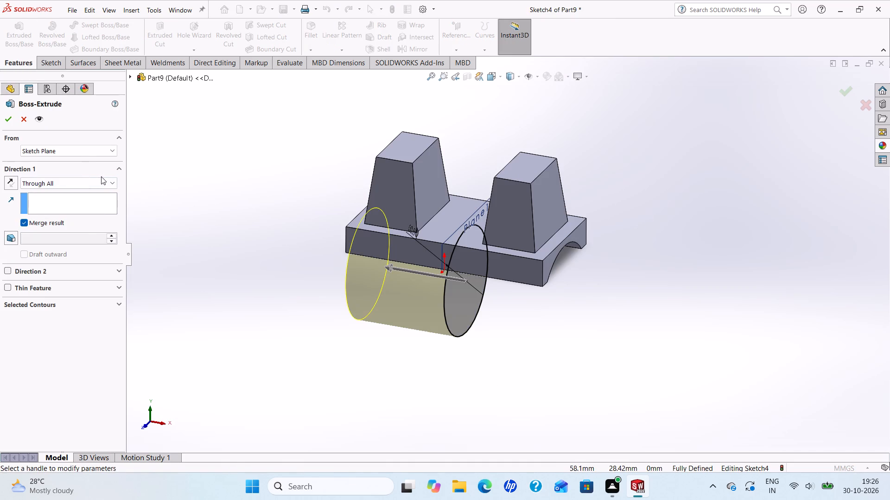
left_click(108, 181)
left_click(32, 238)
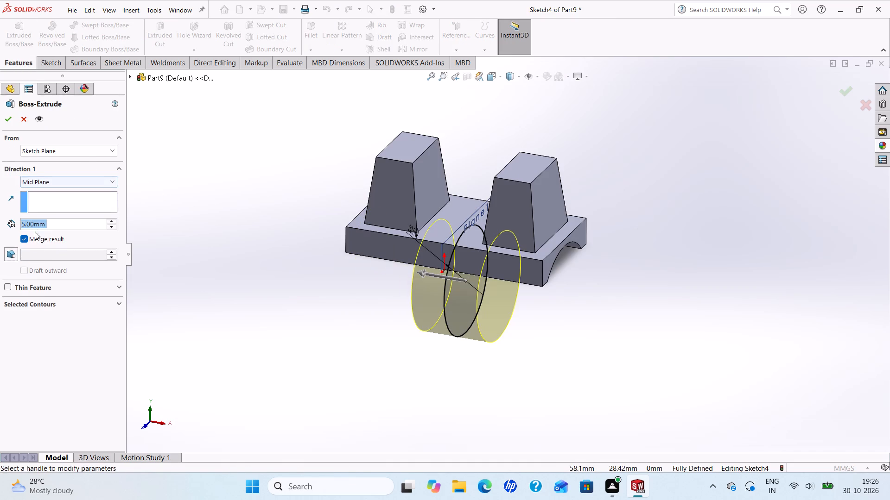
key("2")
key("Return")
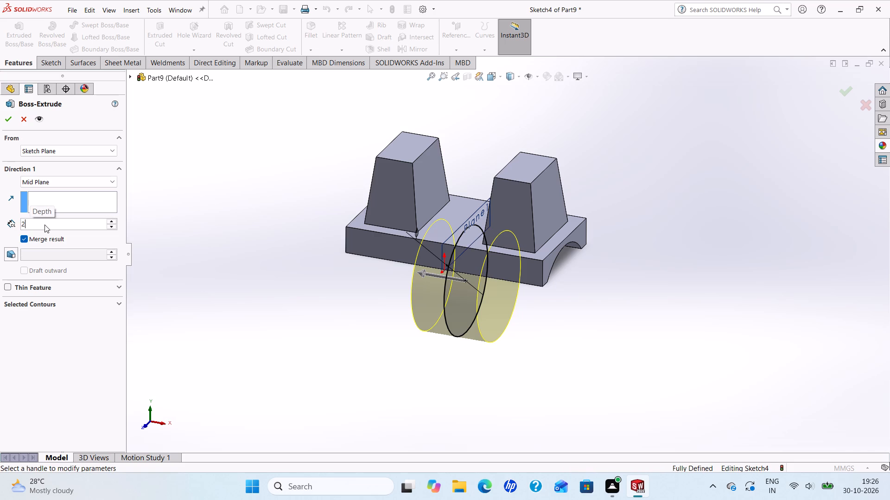
left_click(12, 121)
key("Escape")
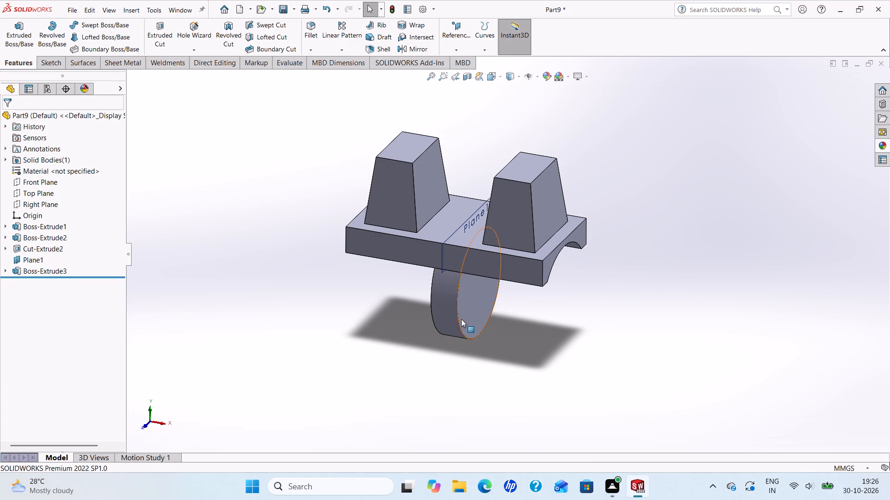
Start a sketch on the disc's flat face and draw a concentric circle with a radius of about 2.22 mm.
middle_click_drag(461, 319, 431, 283)
scroll(431, 283, "up", 1)
left_click(479, 288)
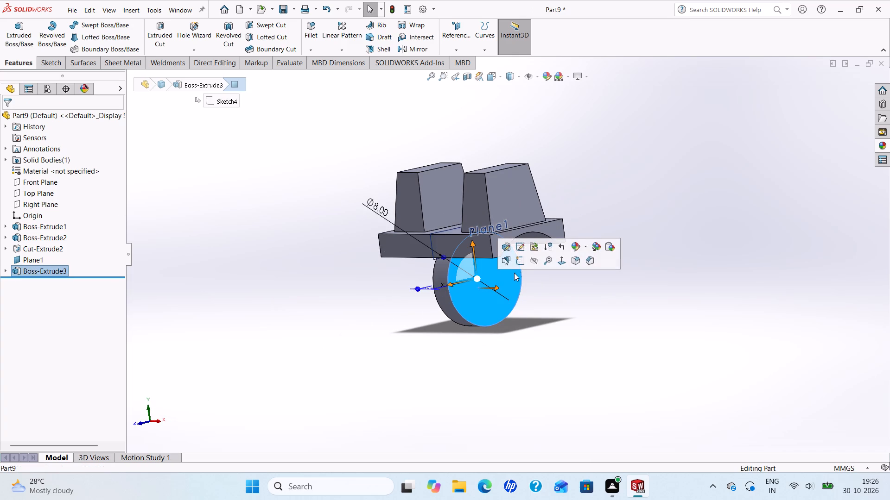
left_click(524, 262)
scroll(521, 262, "up", 3)
scroll(517, 262, "down", 1)
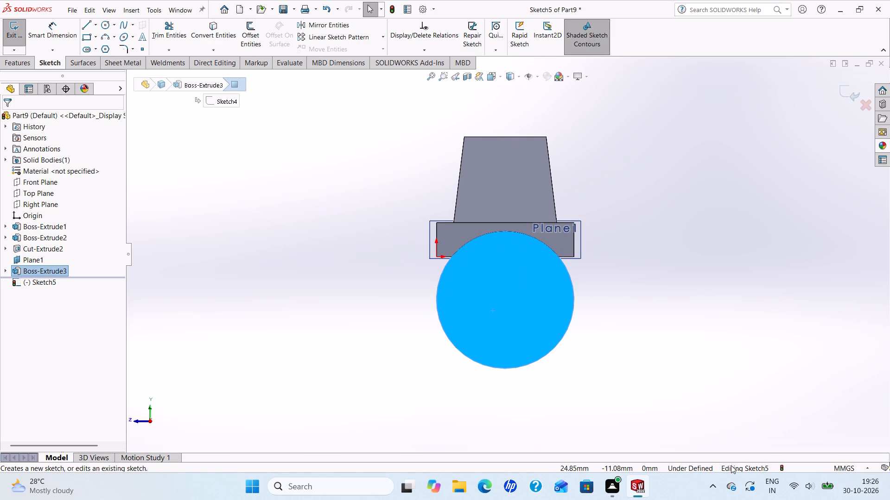
left_click(105, 30)
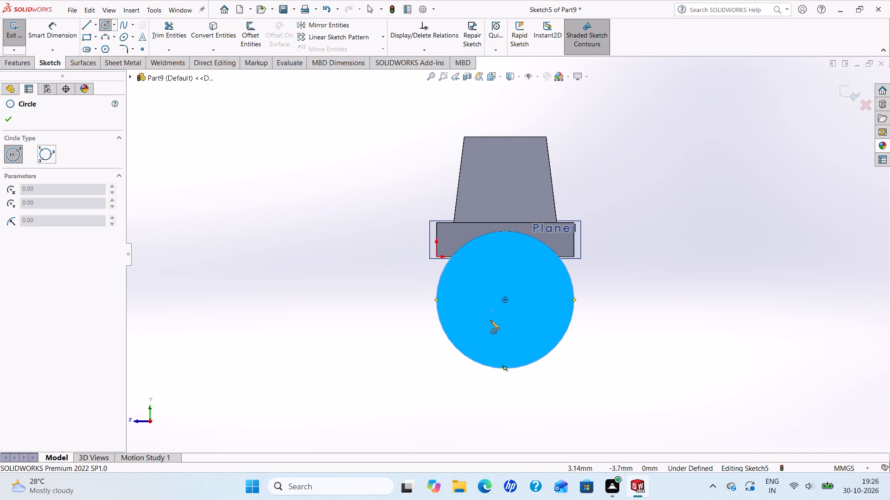
left_click(505, 299)
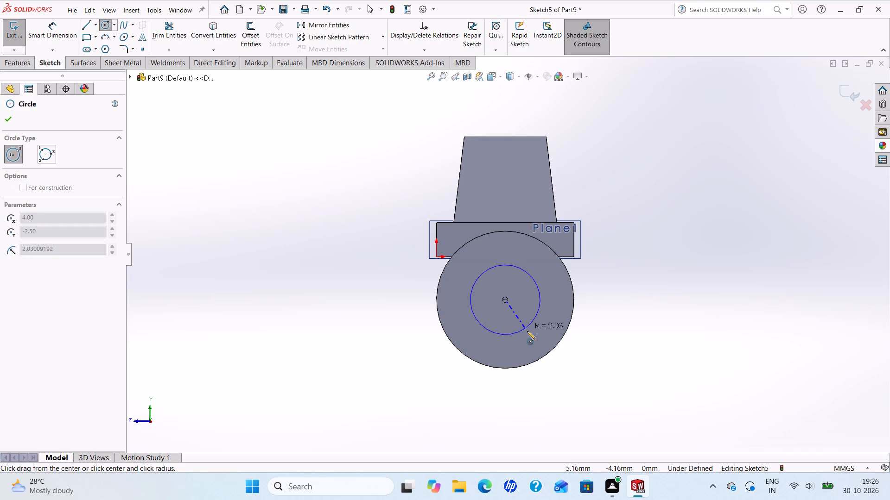
left_click(527, 331)
right_click(527, 331)
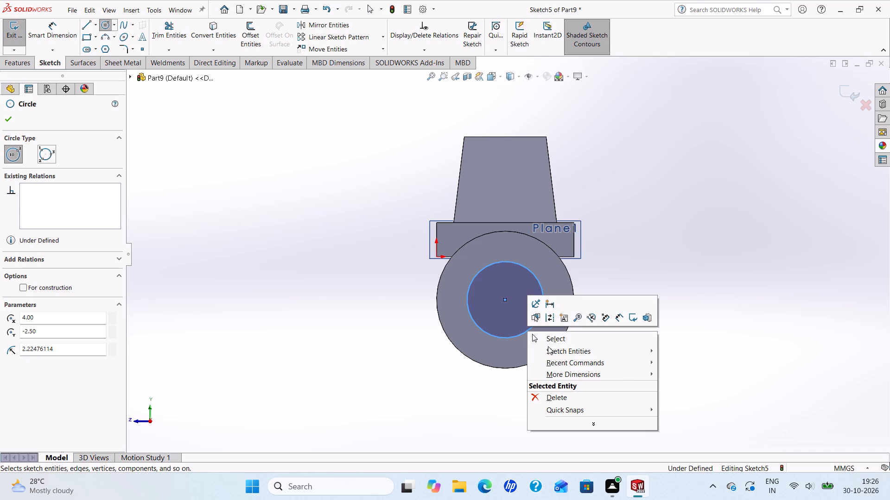
left_click(550, 336)
Dimension the inner circle's diameter at 3 mm.
left_click(62, 37)
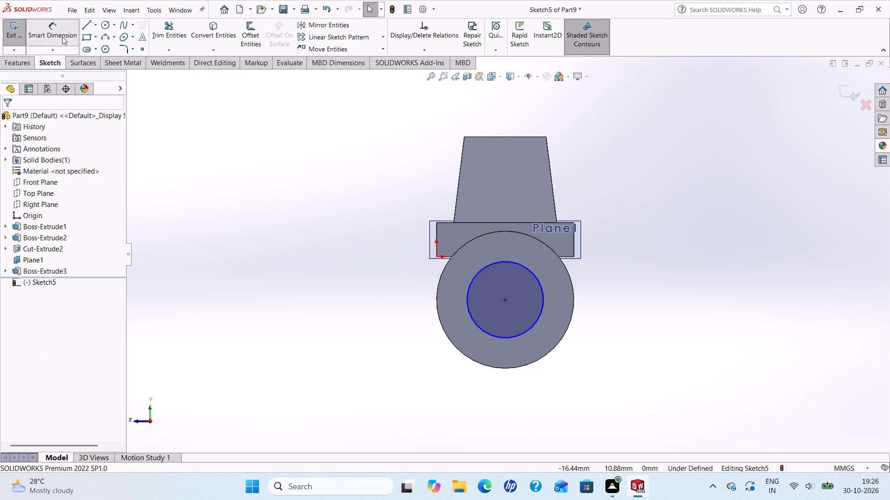
left_click_drag(544, 288, 555, 284)
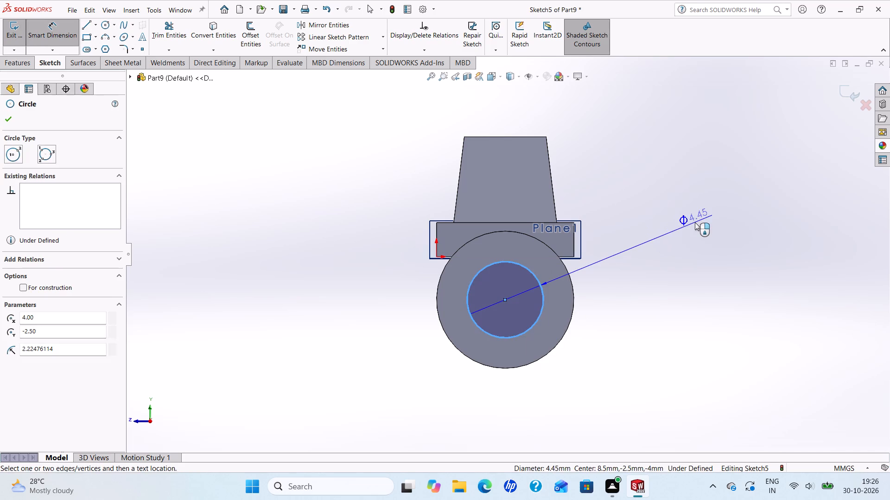
left_click(695, 222)
key("3")
key("Return")
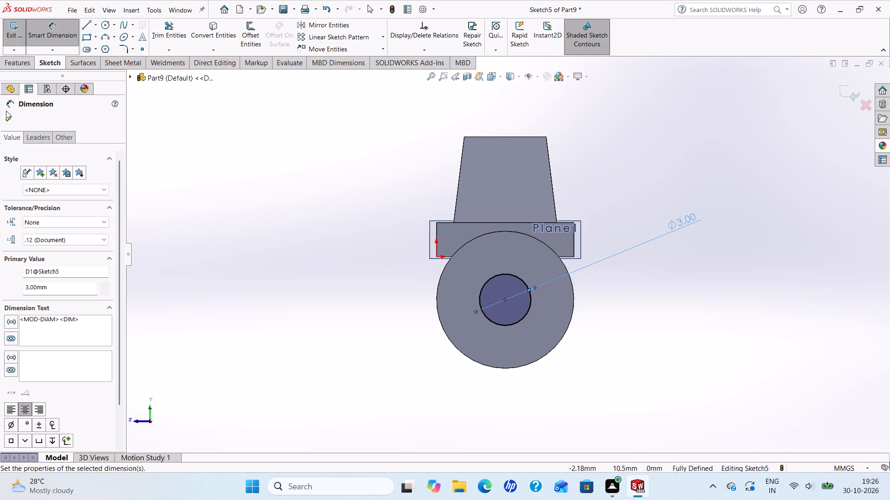
left_click(5, 122)
Extrude the 3 mm circle 2 mm with the Mid Plane end condition, merged with the disc, to form a small hub.
left_click(8, 69)
left_click(22, 29)
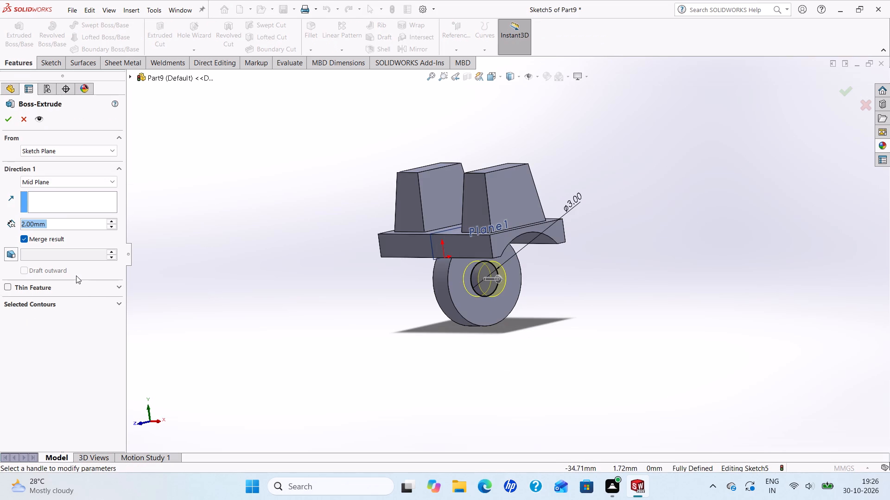
left_click(7, 122)
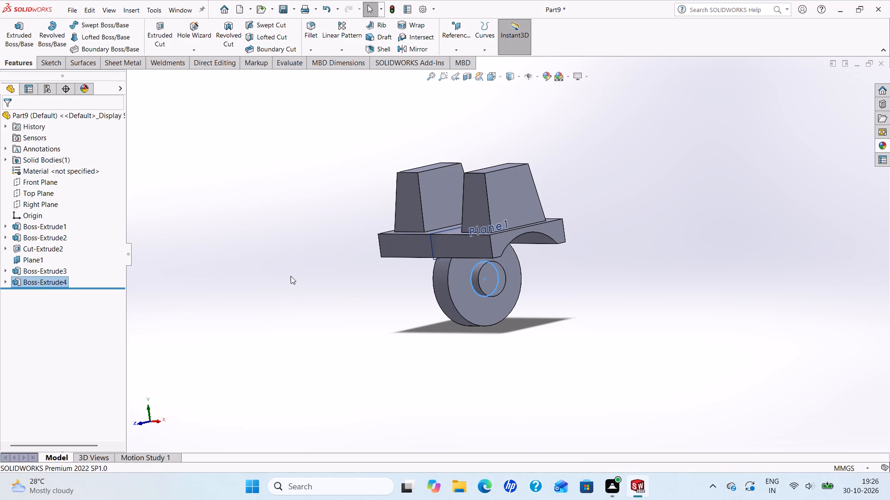
key("Escape")
Try to mirror the small 3 mm hub extrusion using the disc's opposite flat face as the mirror face.
middle_click_drag(442, 316, 536, 335)
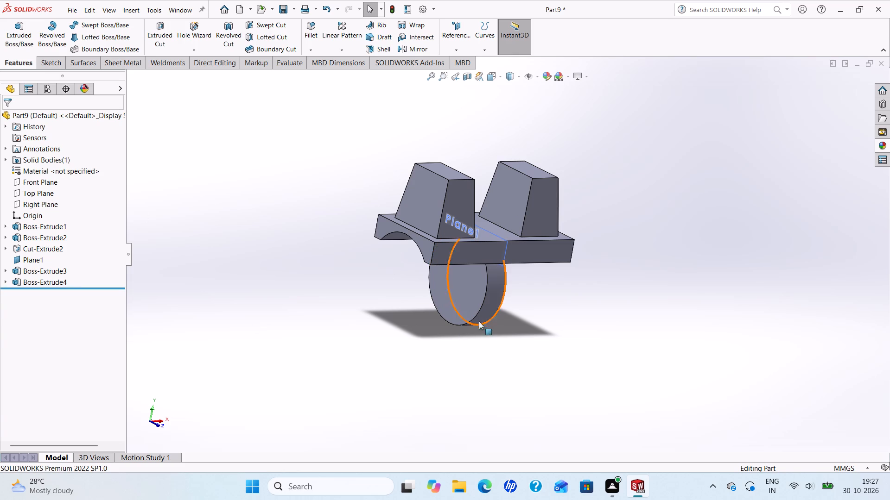
left_click(421, 52)
left_click(458, 311)
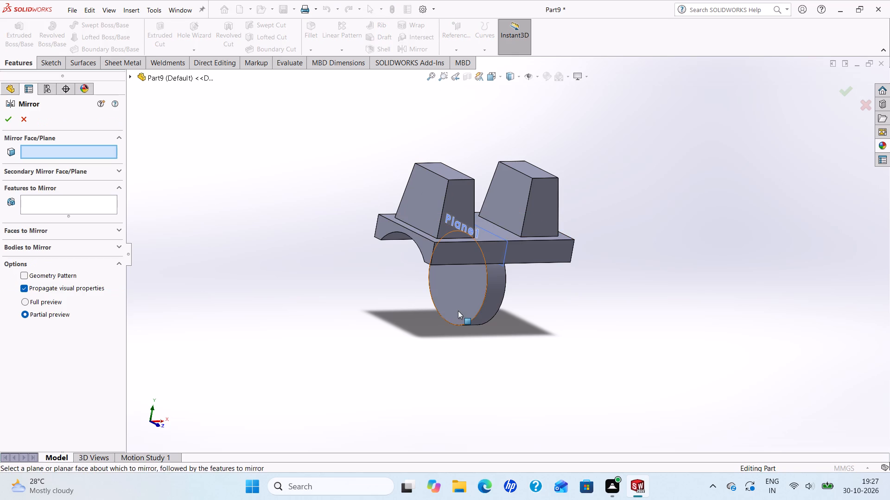
left_click(72, 209)
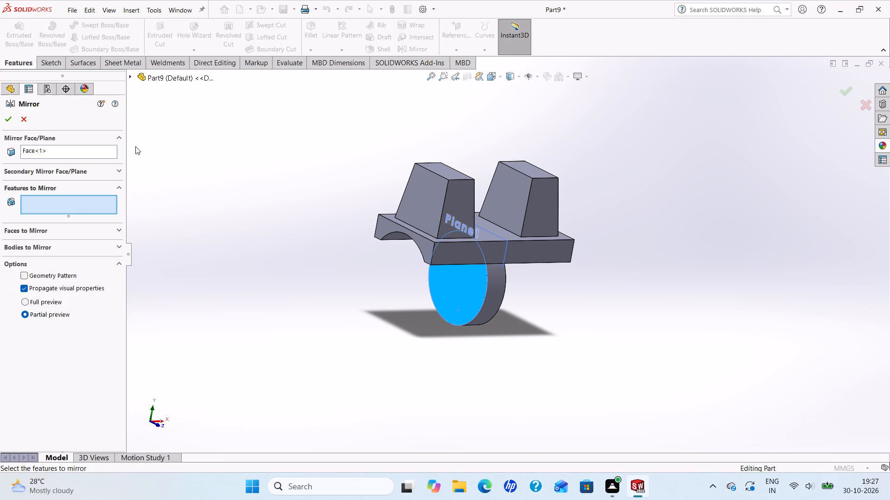
left_click(130, 79)
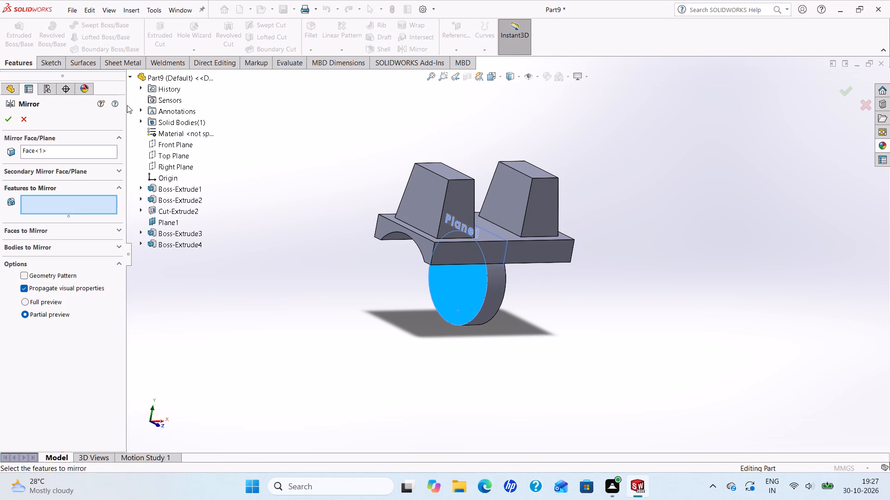
left_click(167, 246)
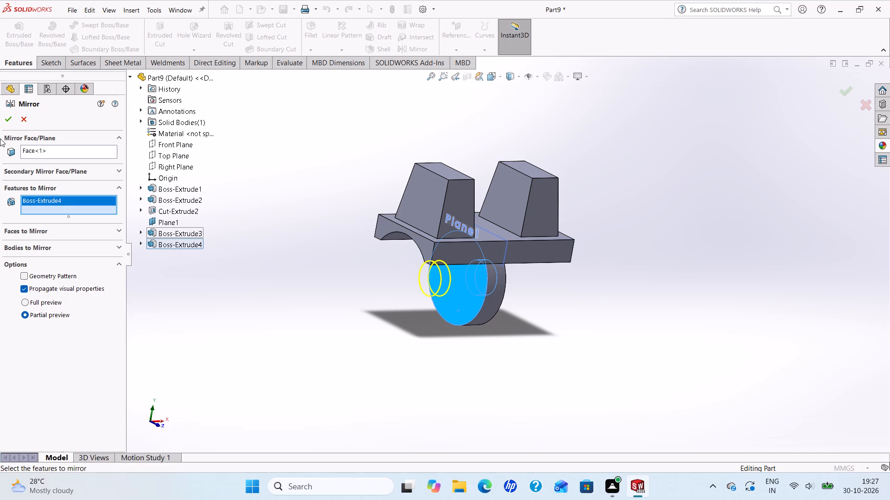
left_click(10, 124)
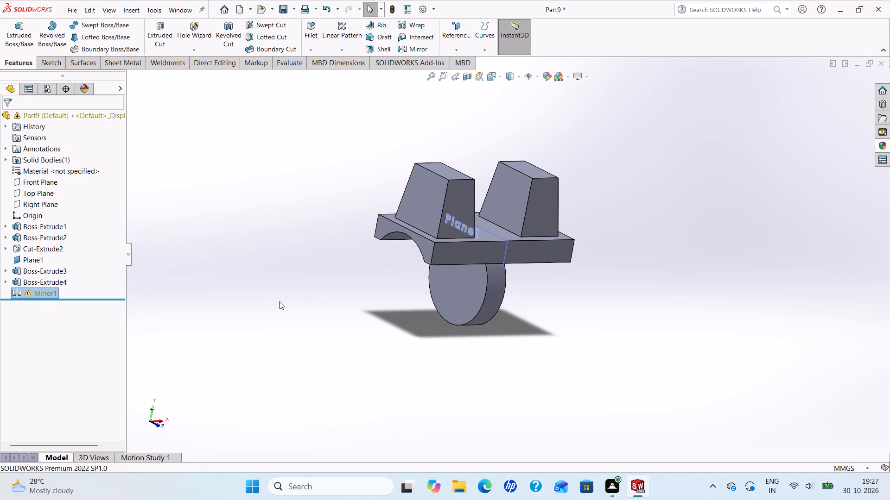
Delete the failed mirror feature of the hub from the part.
right_click(34, 296)
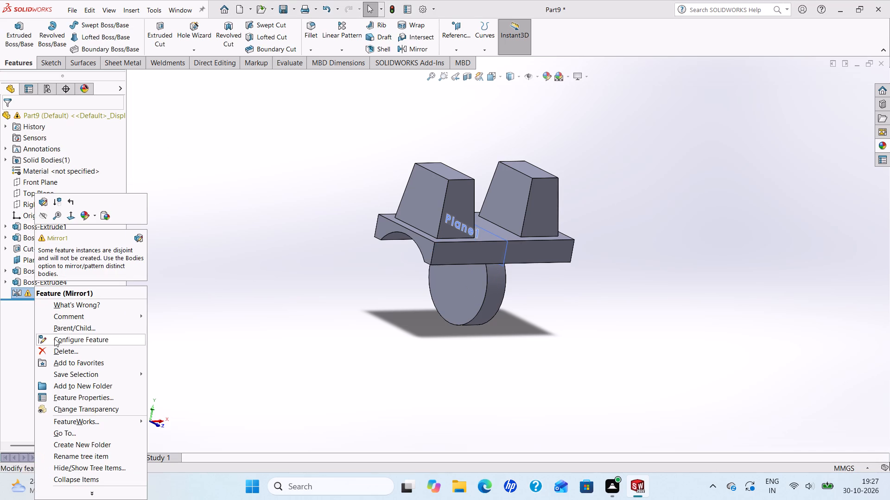
left_click(57, 356)
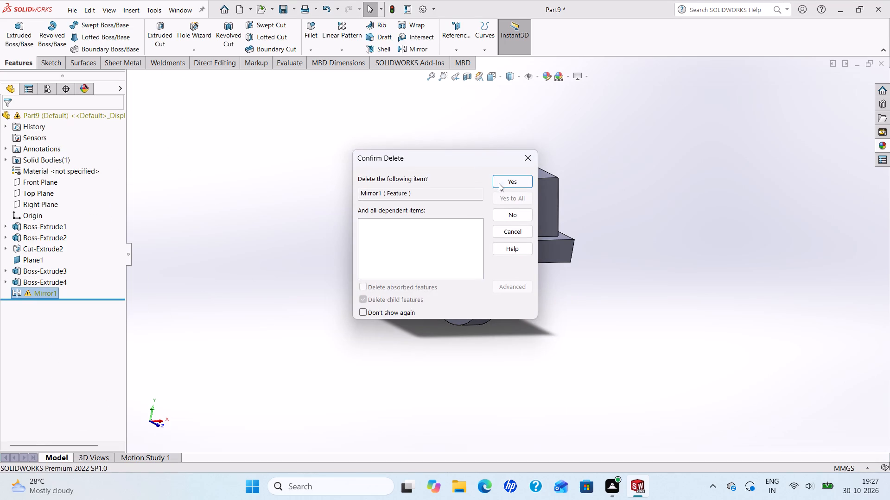
left_click(500, 183)
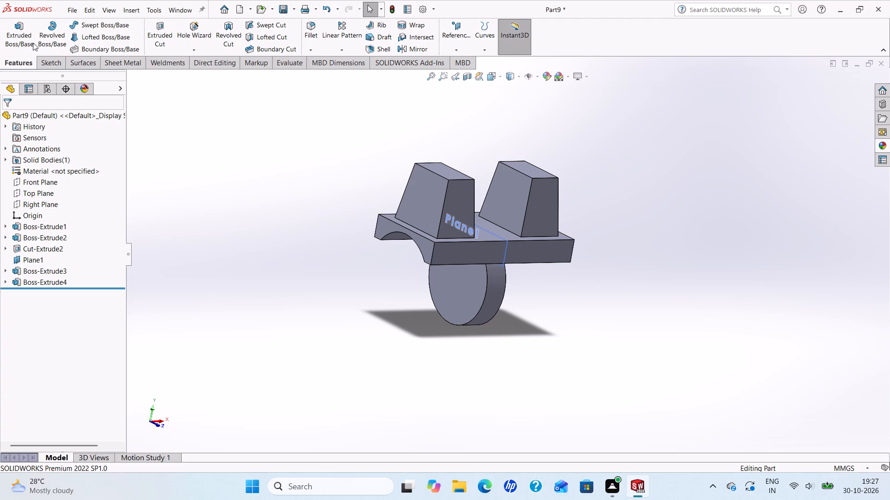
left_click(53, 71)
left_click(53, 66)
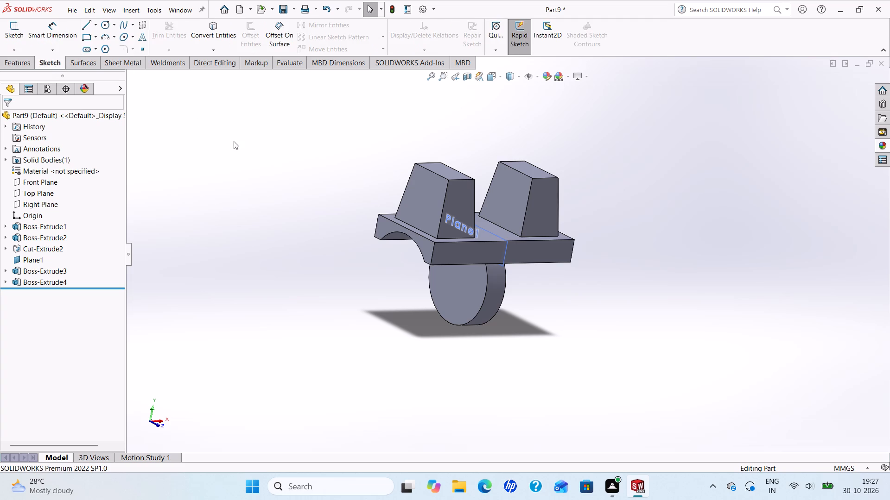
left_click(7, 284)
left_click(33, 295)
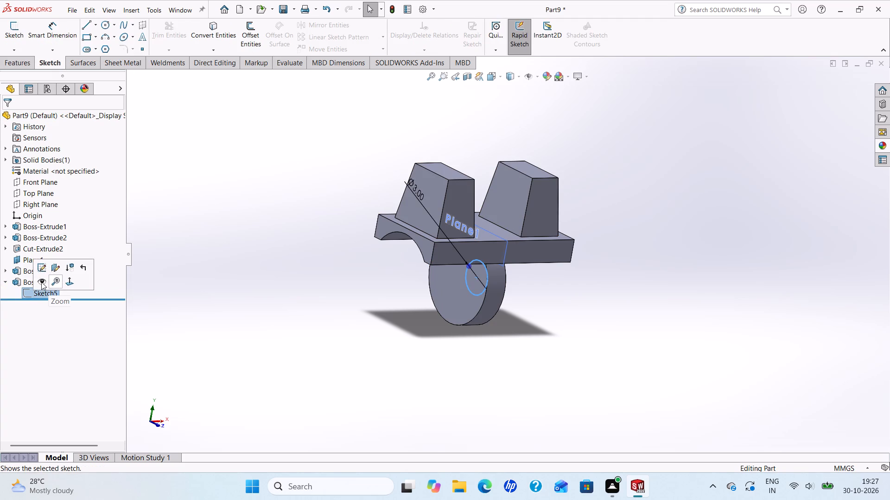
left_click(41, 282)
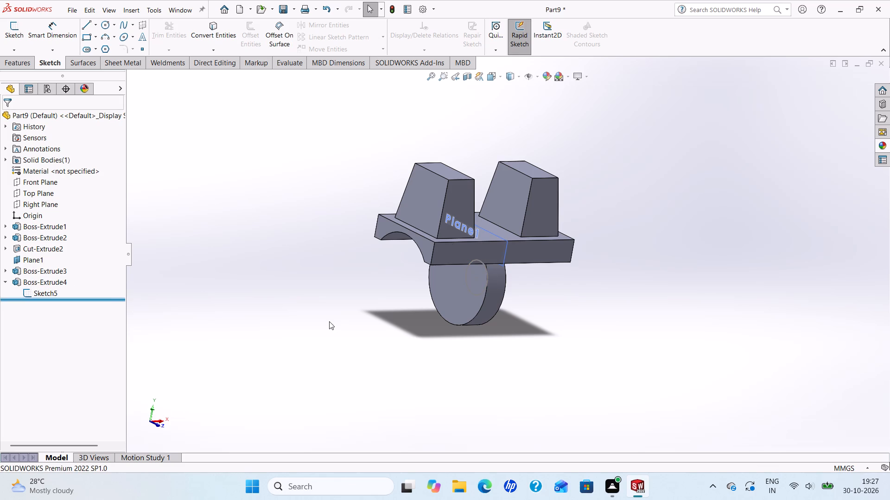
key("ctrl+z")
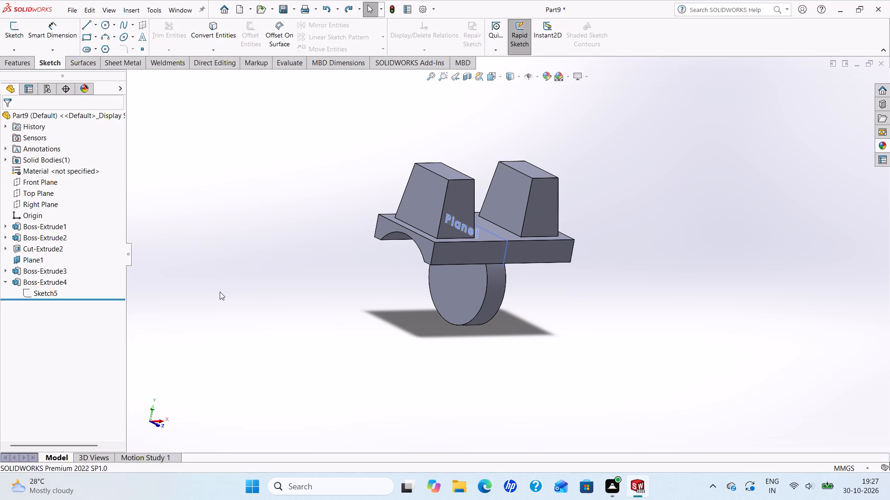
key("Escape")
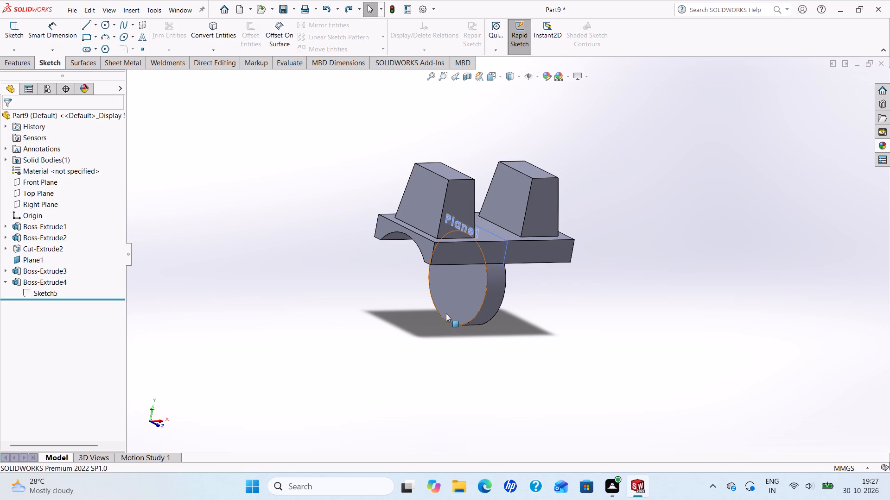
Start a sketch on the disc's other flat face, without a hub, and draw a concentric circle about 2.94 mm in diameter.
left_click(446, 313)
left_click(490, 289)
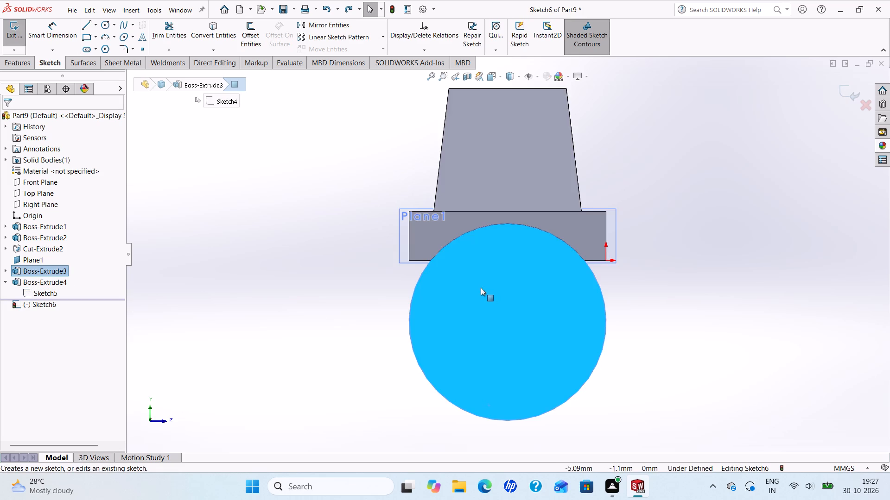
scroll(480, 287, "up", 3)
scroll(482, 287, "down", 2)
scroll(486, 287, "up", 2)
scroll(593, 291, "up", 1)
scroll(584, 292, "down", 2)
left_click(106, 24)
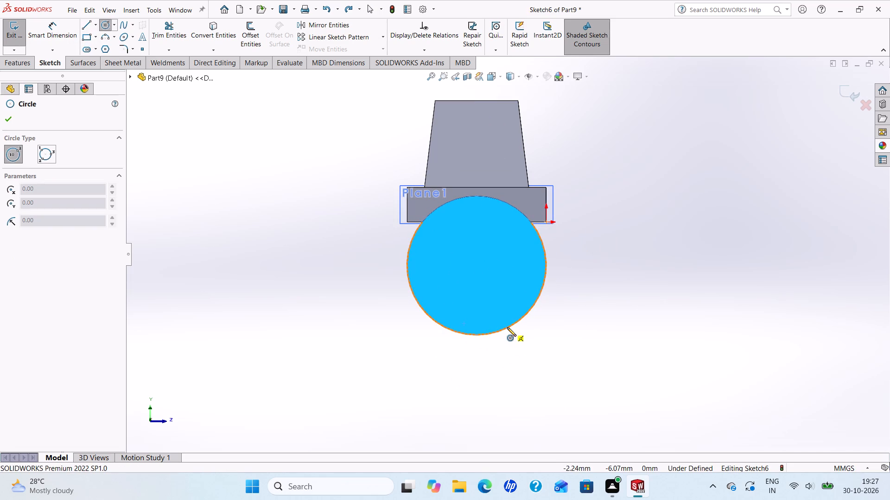
left_click(477, 266)
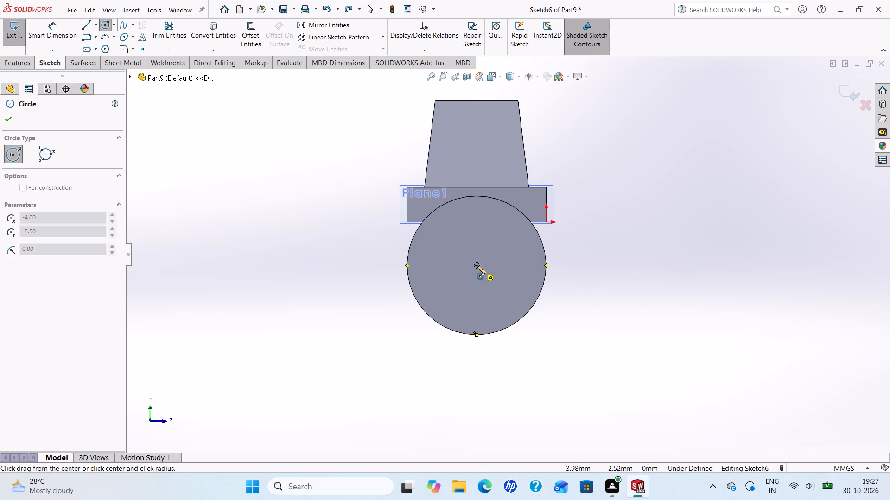
left_click(489, 288)
right_click(489, 288)
left_click(505, 298)
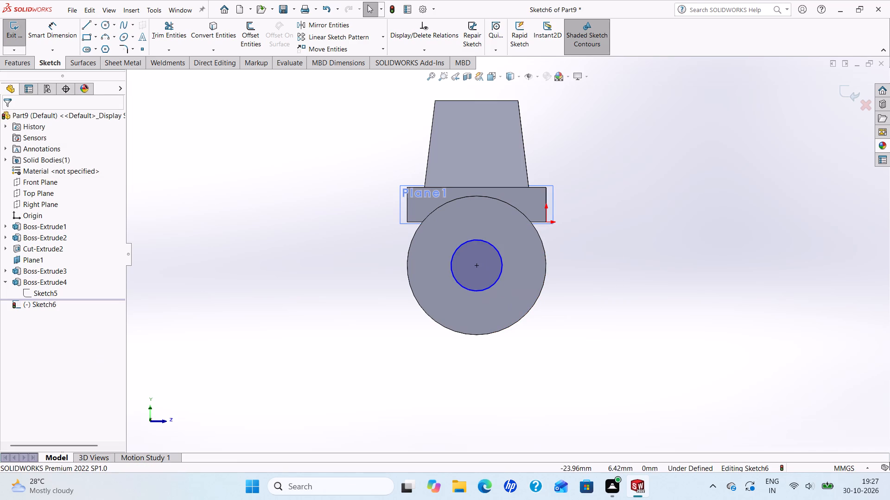
Dimension the new concentric circle's diameter at 3 mm.
left_click(44, 34)
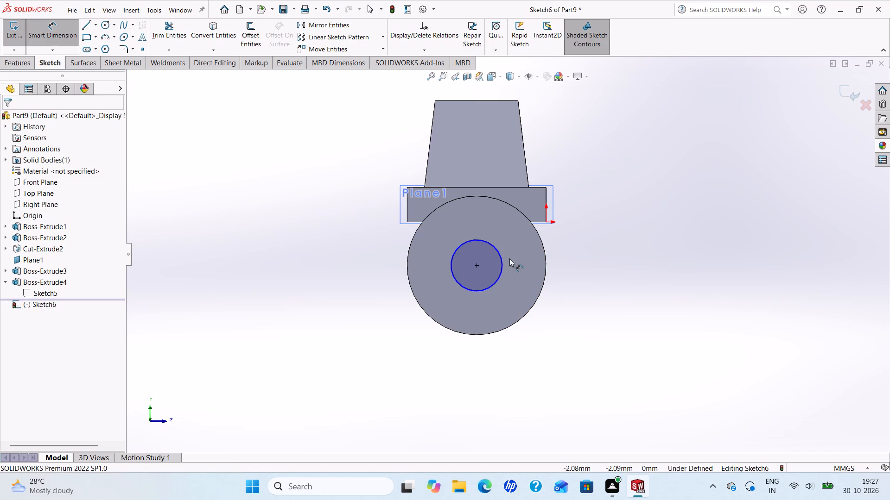
left_click(501, 253)
left_click(694, 213)
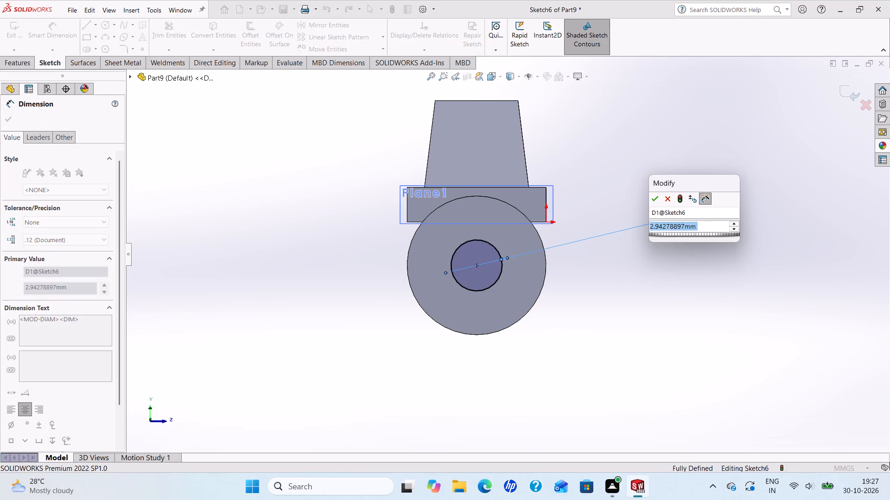
key("3")
key("Return")
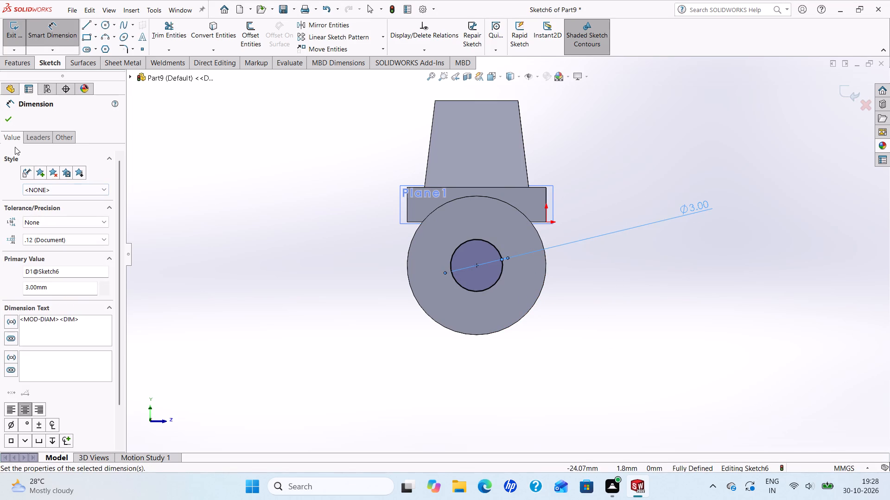
left_click(8, 125)
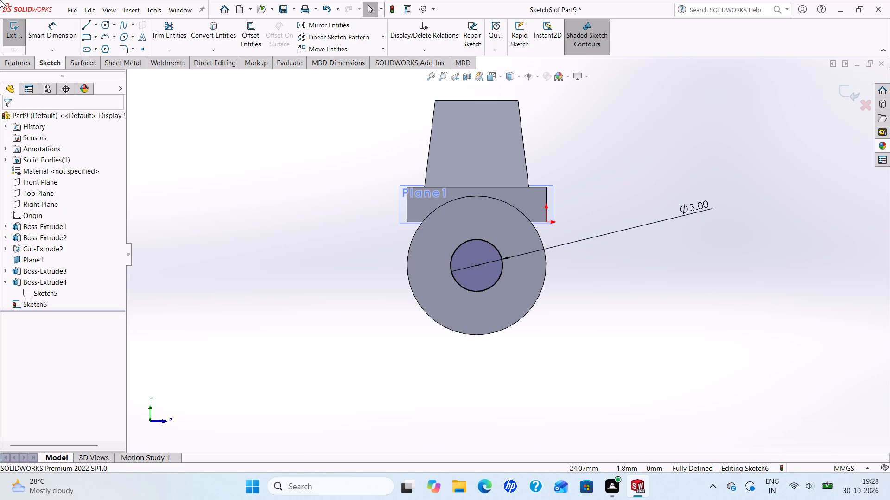
Extrude the 3 mm circle 2 mm with the Mid Plane end condition, merged with the disc, to form the second hub.
left_click(16, 61)
left_click(16, 37)
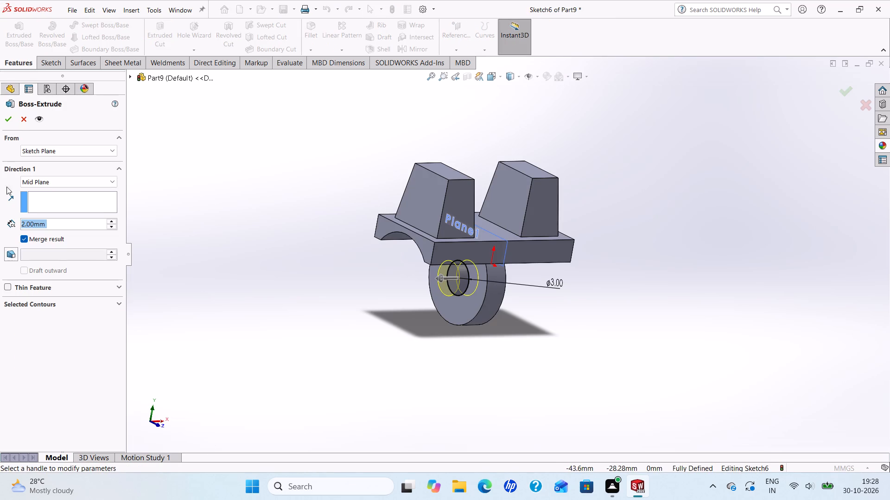
left_click(7, 119)
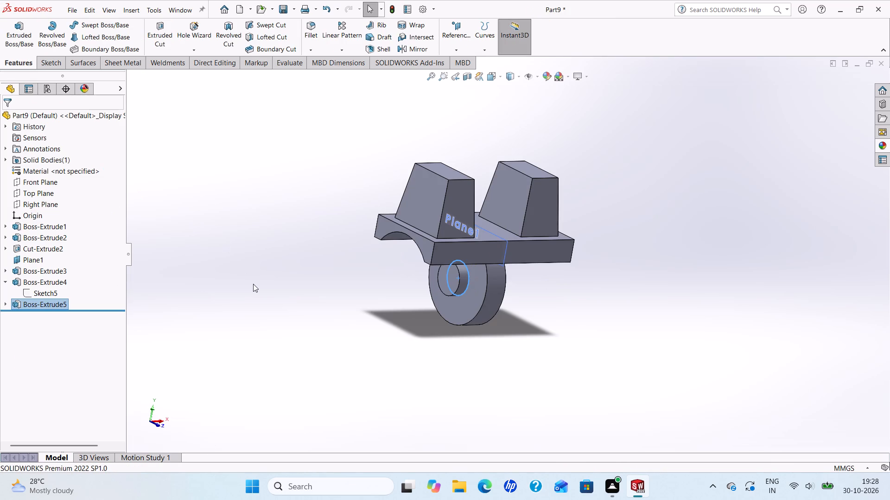
key("Escape")
Hide the reference plane Plane1 that runs through the middle of the part.
middle_click_drag(315, 307, 260, 279)
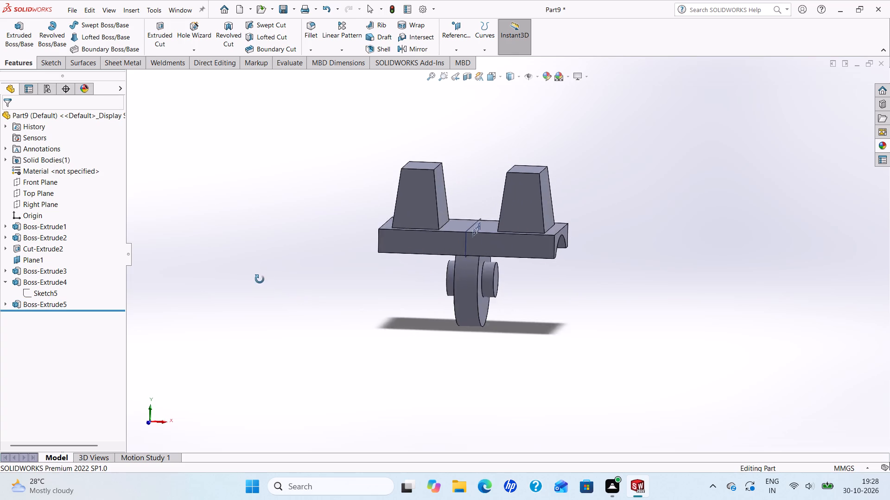
middle_click_drag(260, 279, 273, 319)
scroll(273, 319, "up", 1)
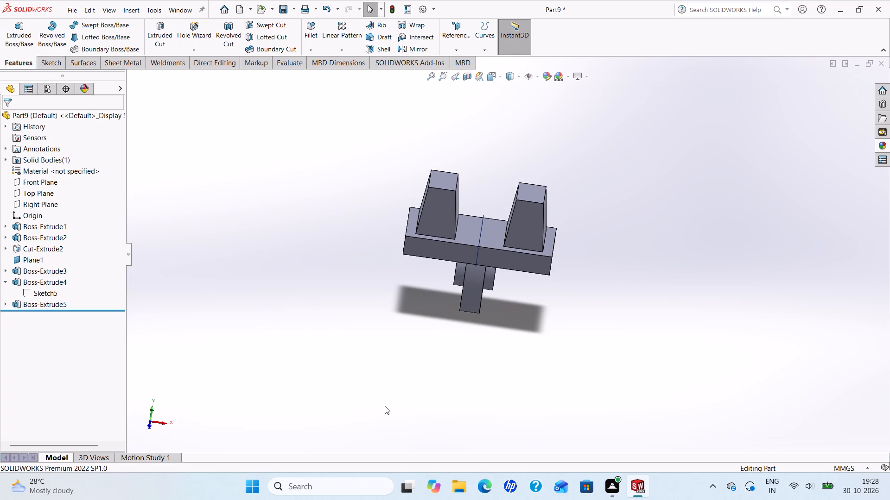
middle_click_drag(388, 280, 343, 277)
scroll(403, 283, "down", 4)
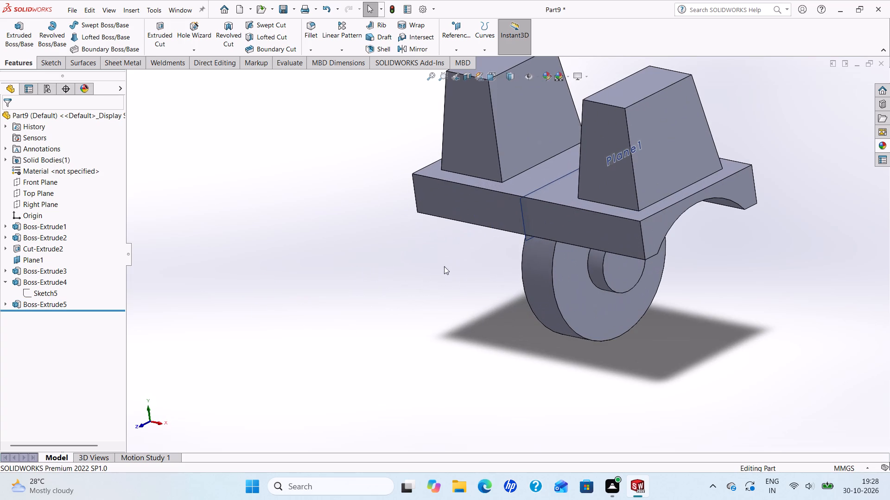
right_click(563, 175)
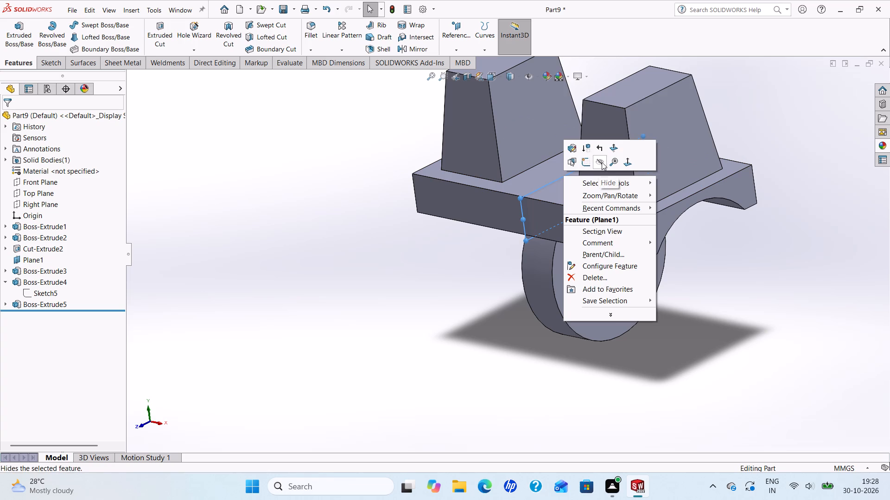
left_click(602, 162)
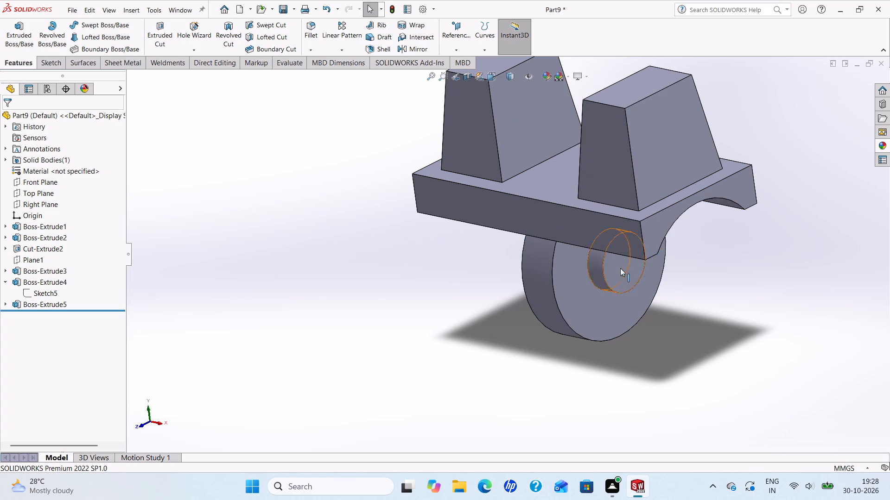
Apply a cyan colour from the standard swatches to the whole part.
scroll(657, 237, "up", 3)
scroll(651, 237, "down", 2)
scroll(605, 239, "up", 2)
scroll(575, 239, "down", 1)
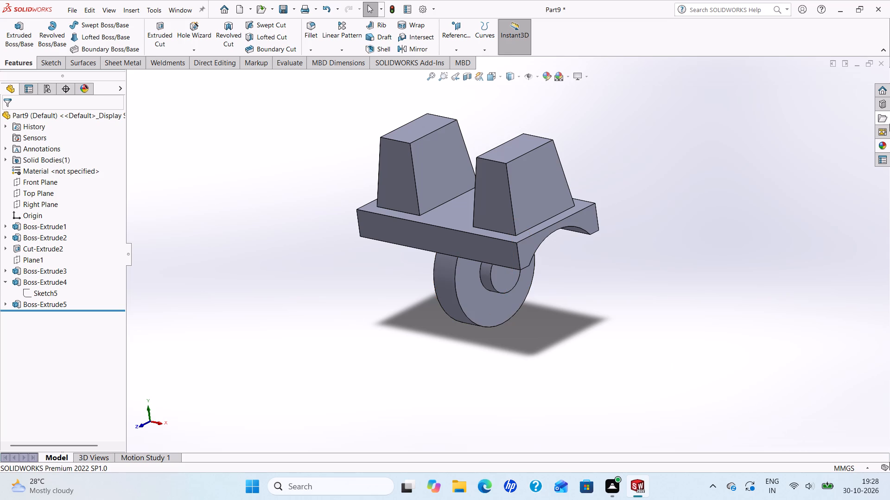
left_click(878, 148)
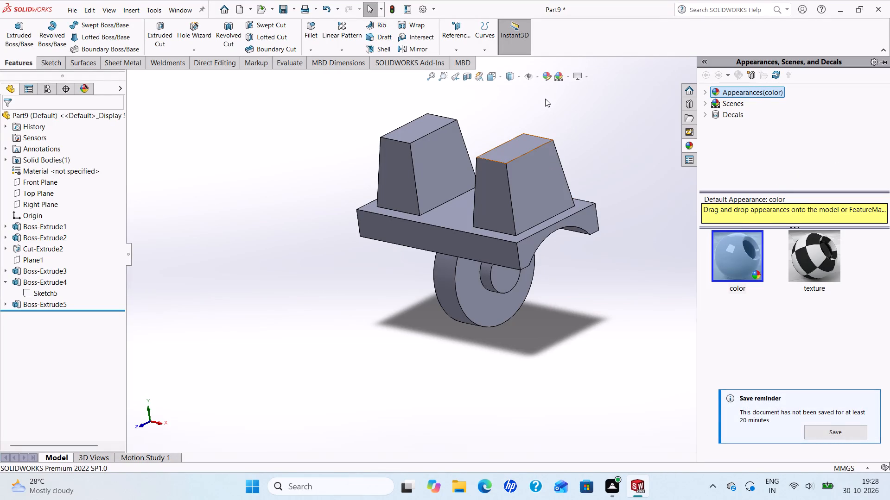
left_click(545, 78)
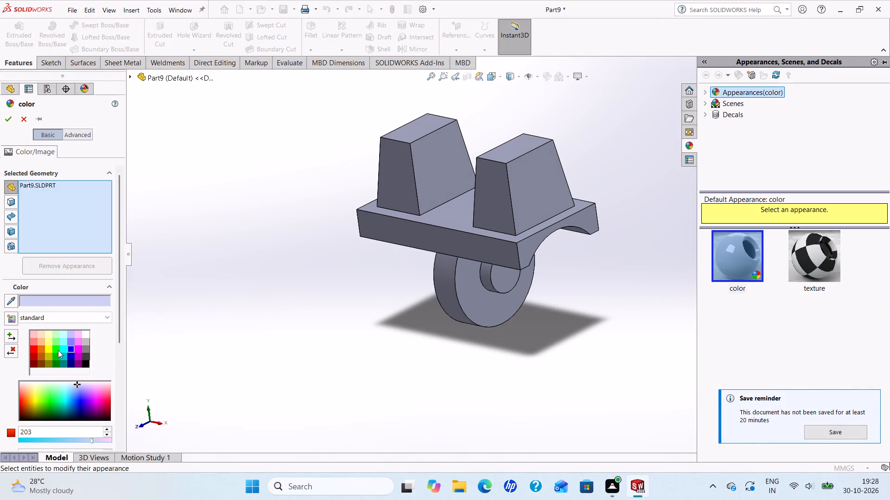
left_click(64, 346)
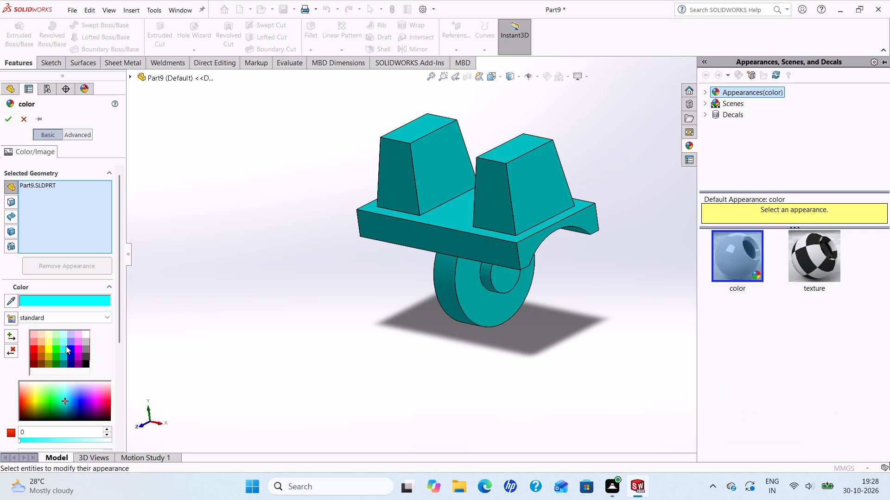
left_click(15, 117)
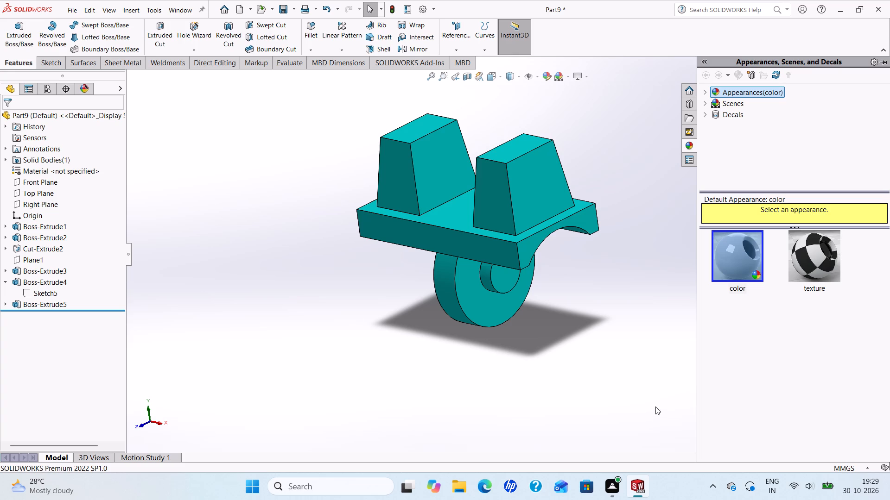
Save the part in the Attachments folder as lego waist.
scroll(485, 159, "up", 2)
scroll(526, 196, "down", 2)
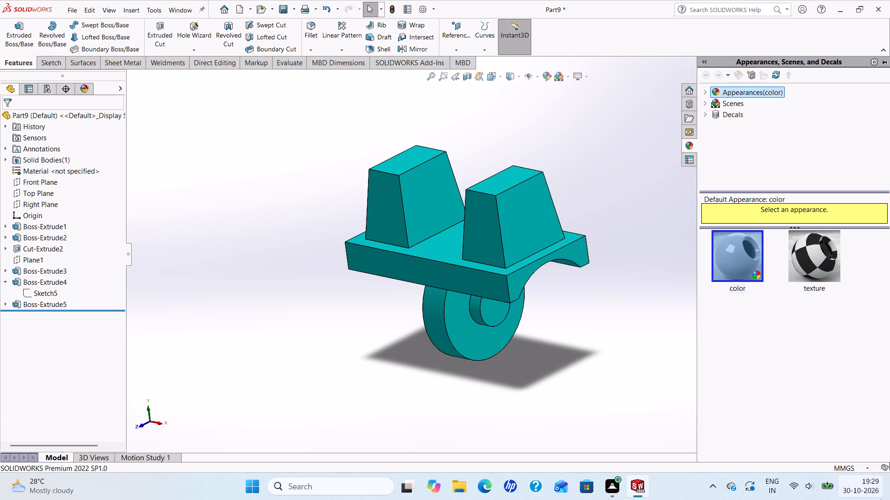
key("ctrl+s")
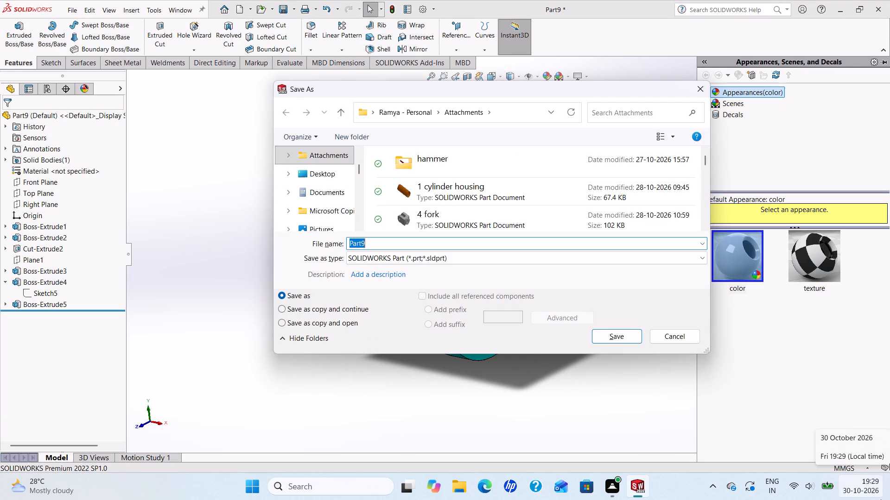
type("lego")
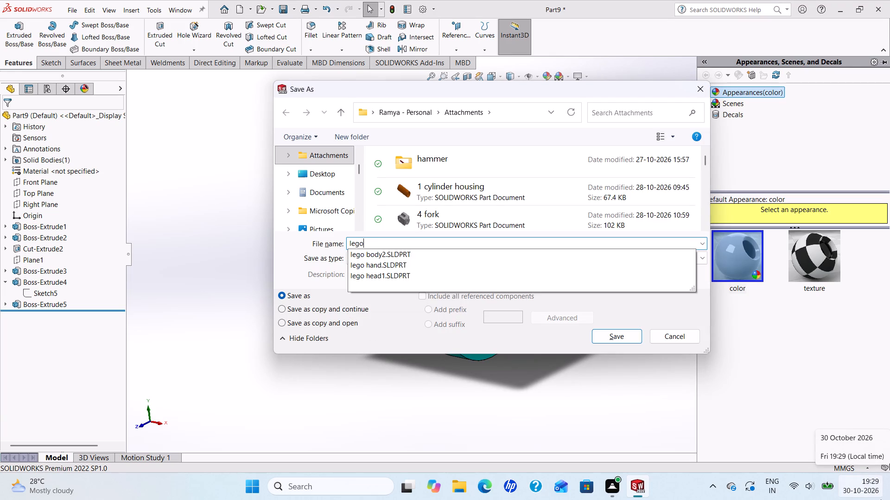
key("space")
key("w")
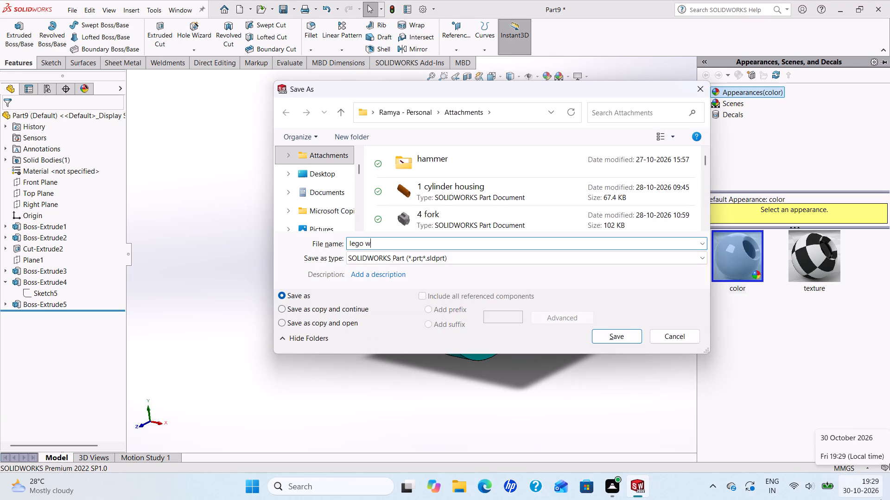
type("ais")
key("t")
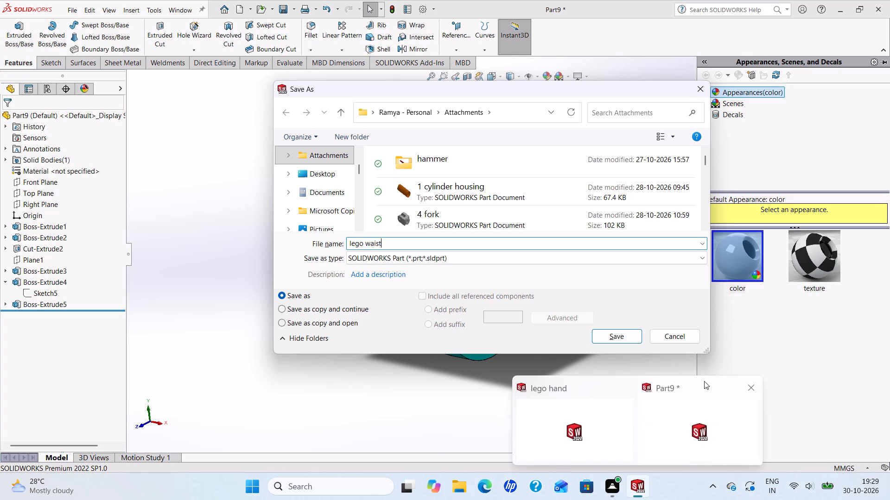
left_click(616, 340)
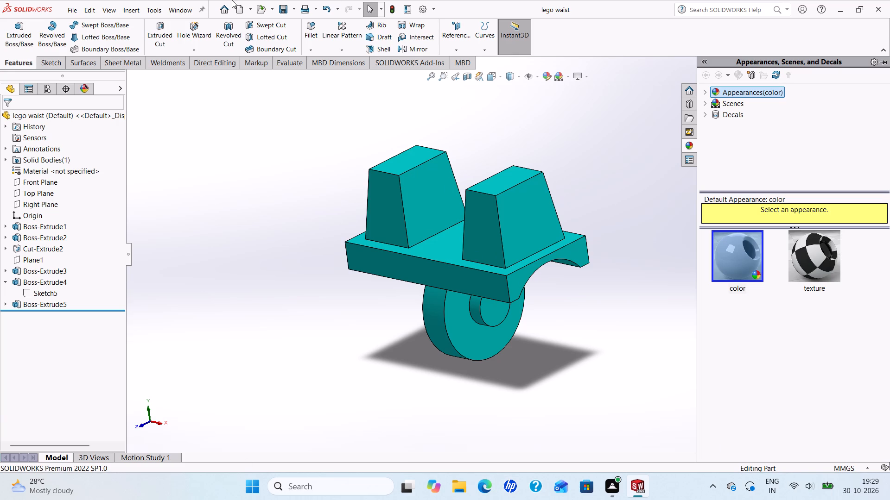
Create a new part document.
left_click(241, 8)
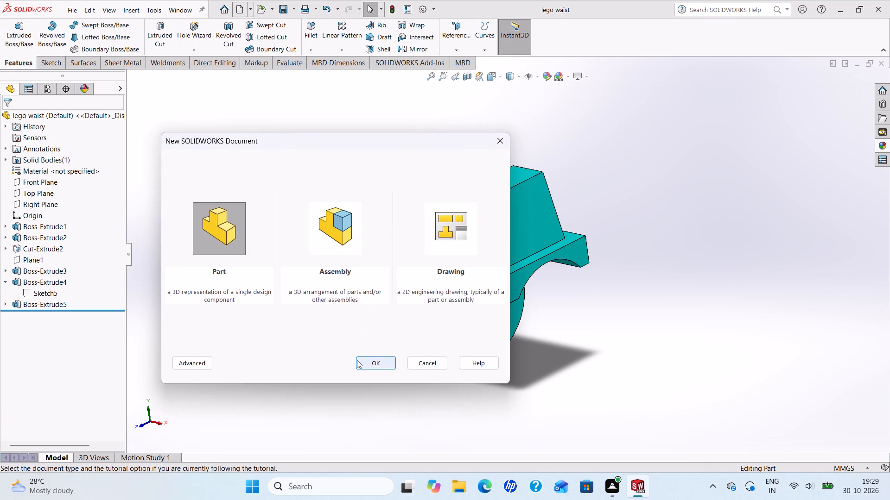
left_click(357, 360)
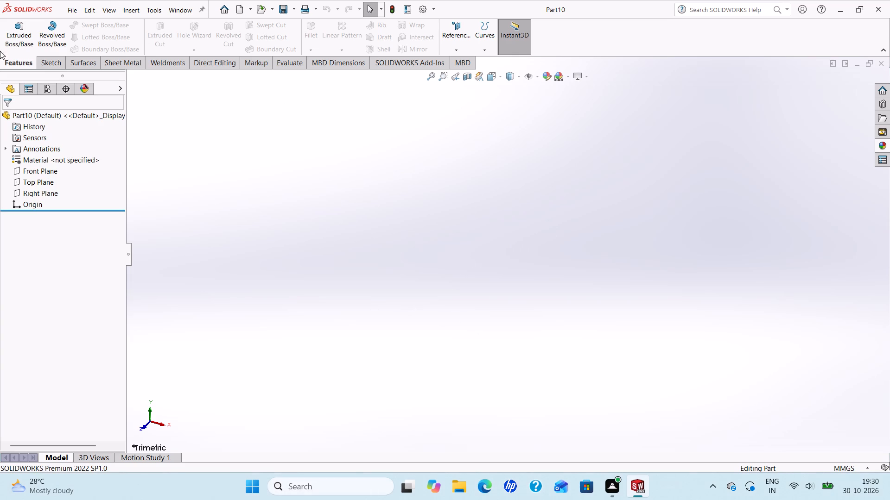
Start a sketch on the Right Plane and draw a circle of about 27.8 mm radius centred on the origin.
left_click(29, 196)
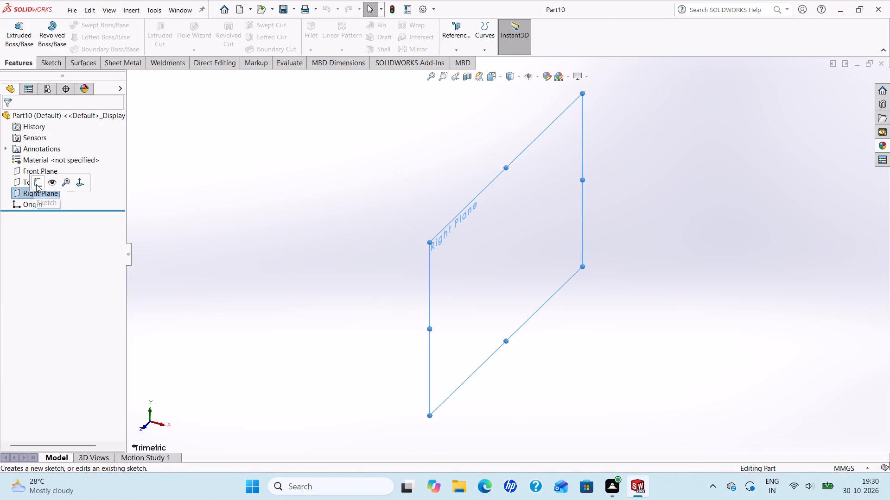
left_click(36, 184)
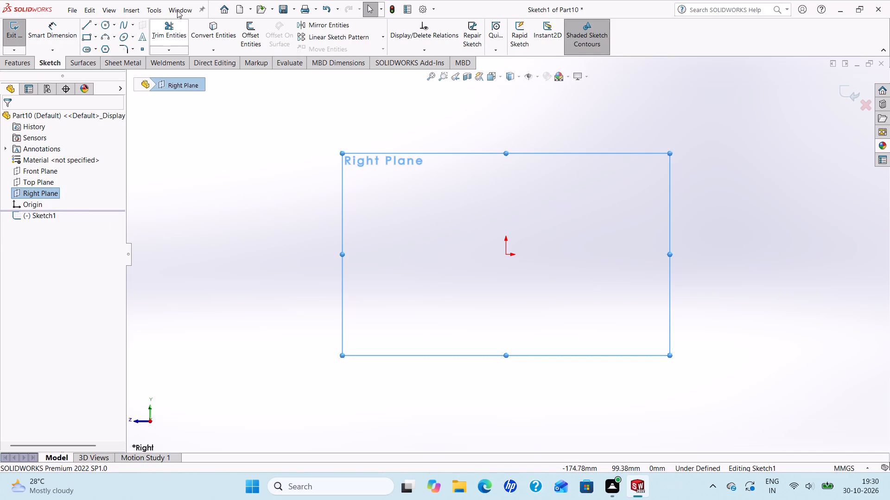
left_click(108, 20)
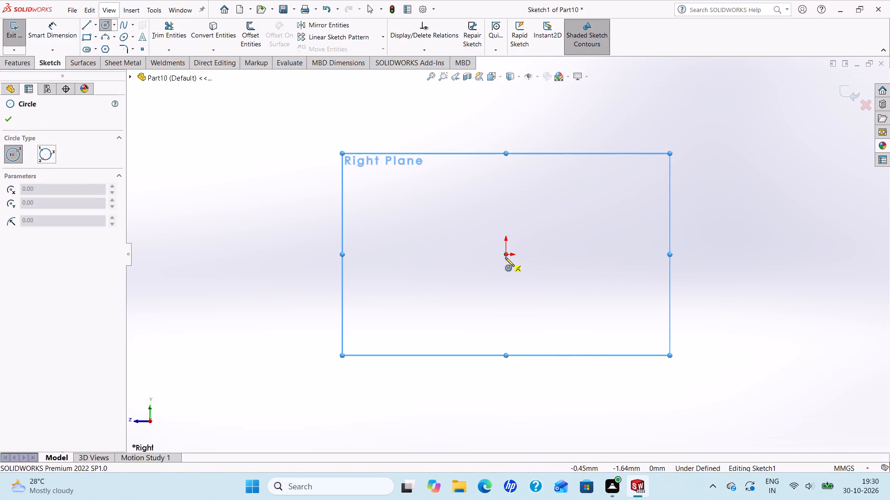
left_click(503, 255)
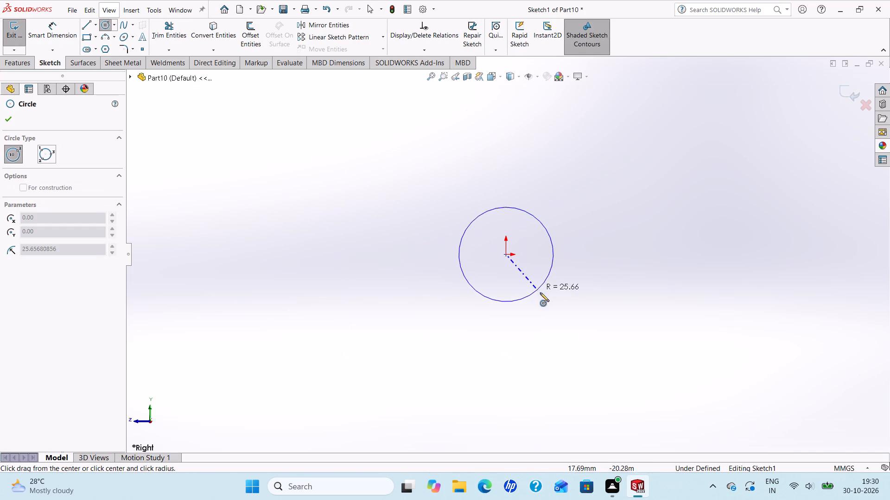
left_click(540, 293)
right_click(540, 293)
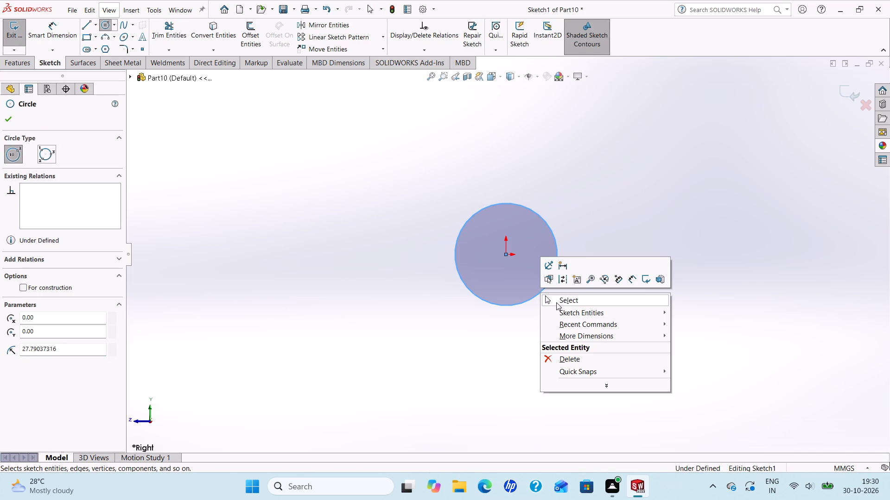
left_click(556, 302)
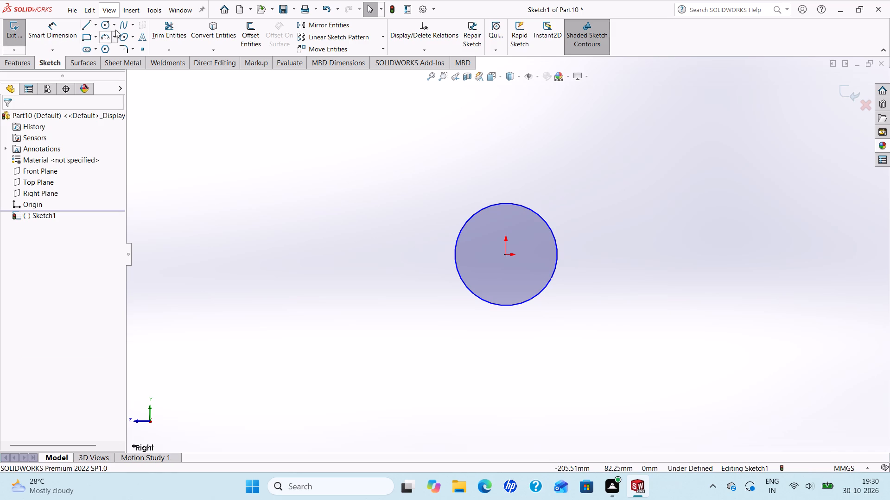
left_click(108, 21)
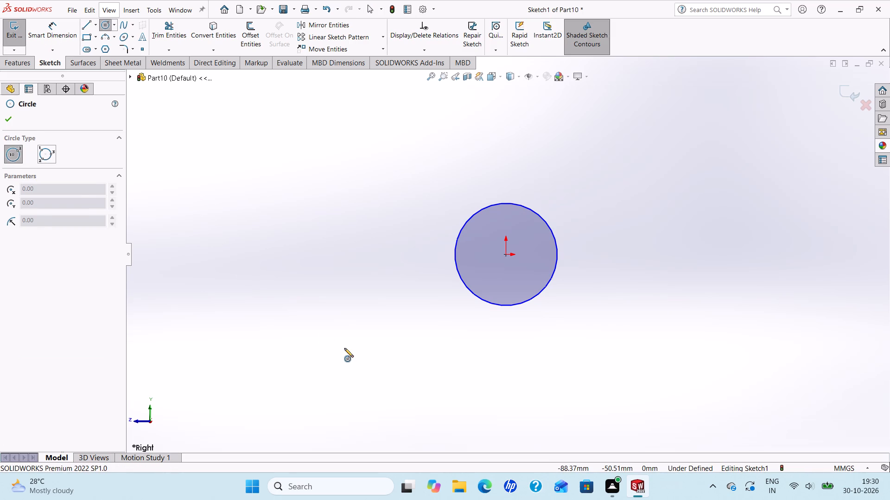
key("Escape")
Dimension the circle's diameter as 8 mm.
left_click(54, 35)
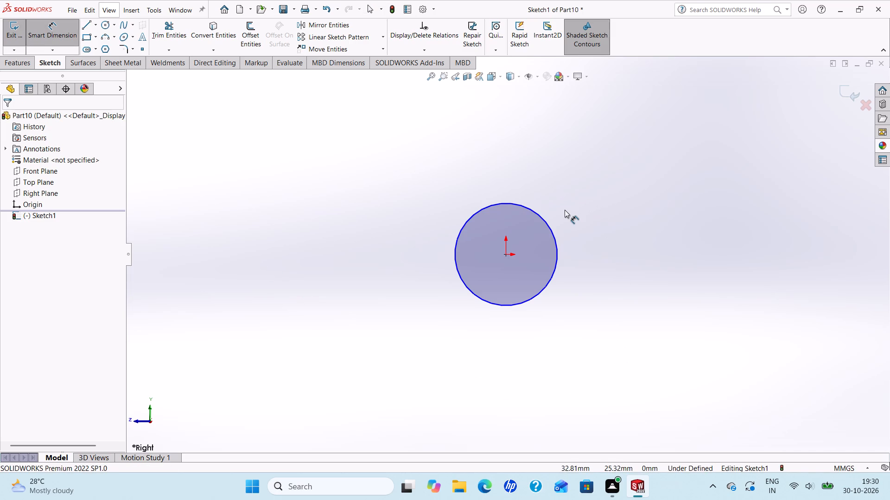
left_click(529, 211)
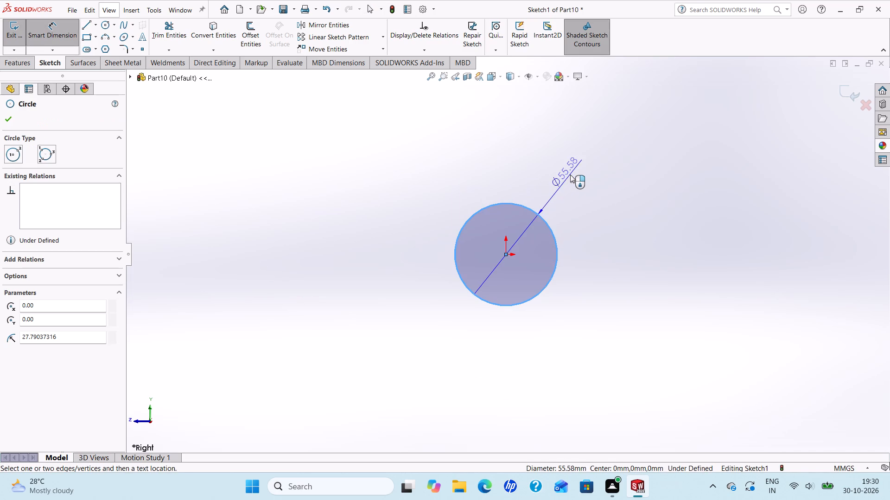
left_click(571, 174)
key("8")
key("Return")
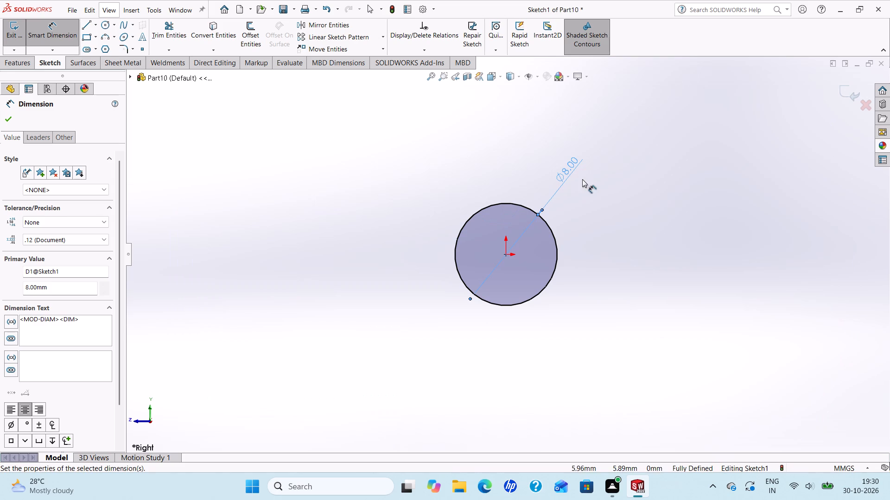
left_click(7, 124)
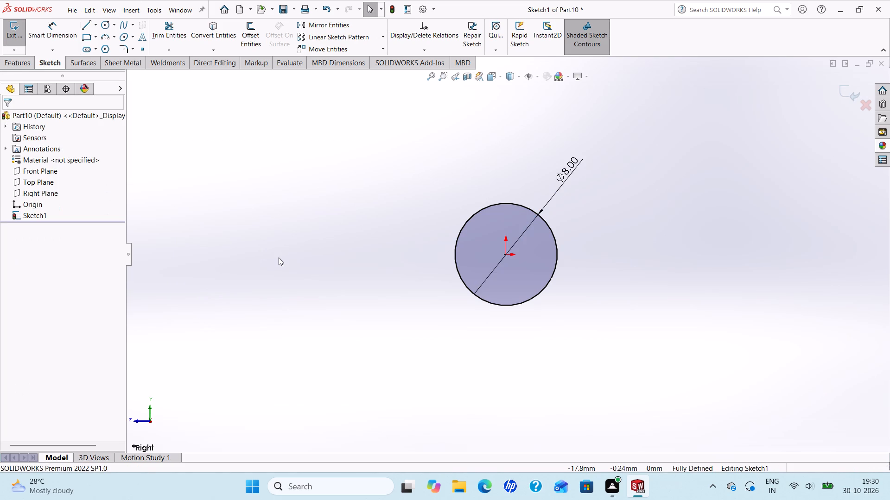
Draw a stepped leg-and-foot outline of five lines, from the circle's side quadrant down about 8 mm, around a short toe and back up into the circle.
left_click(90, 23)
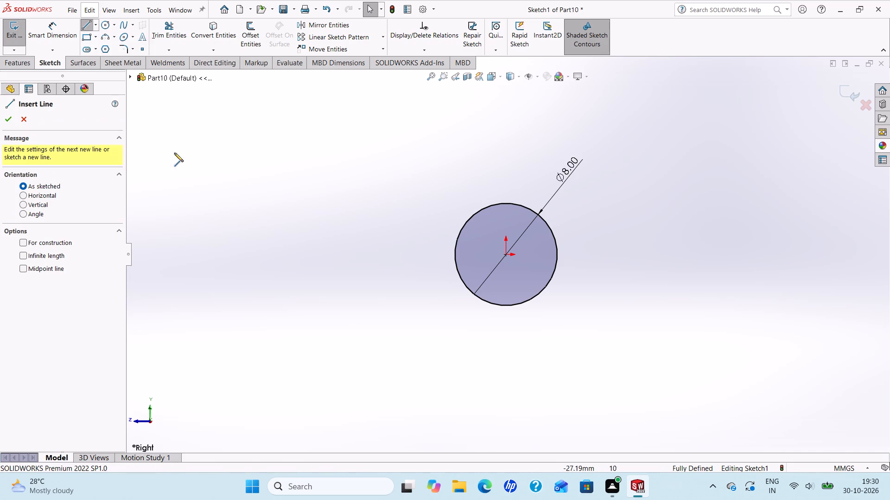
left_click(557, 255)
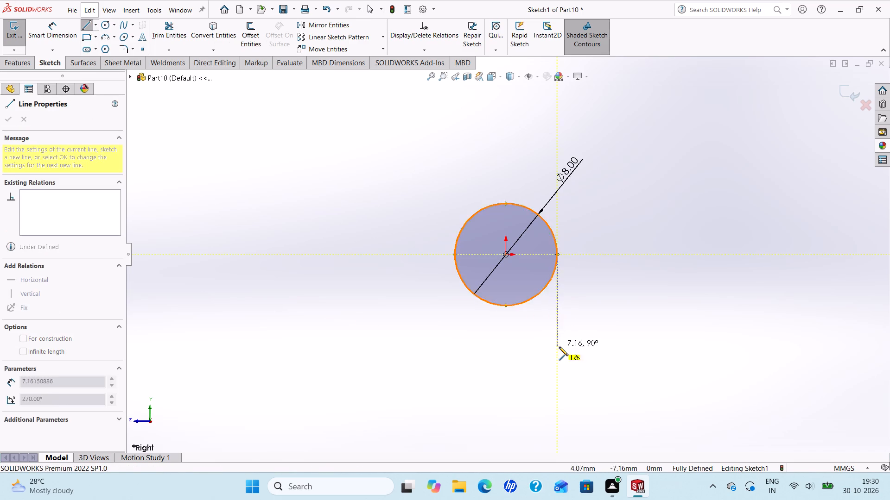
left_click(559, 356)
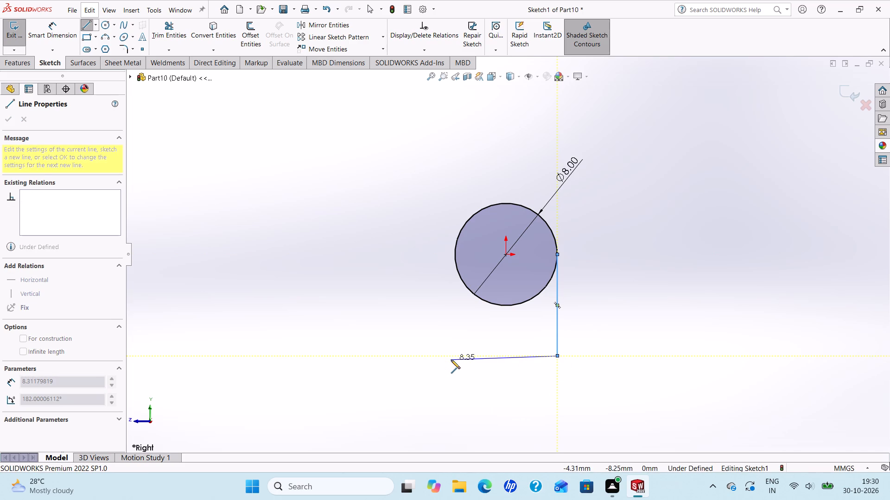
left_click(423, 354)
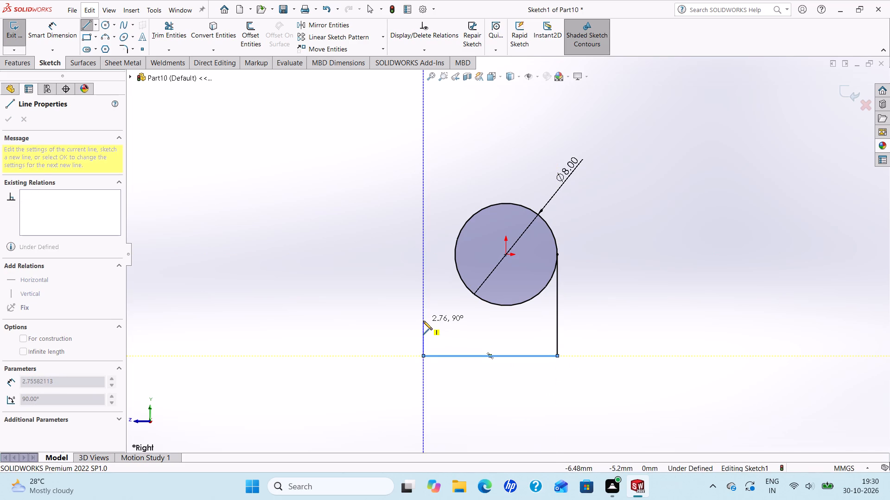
left_click(423, 321)
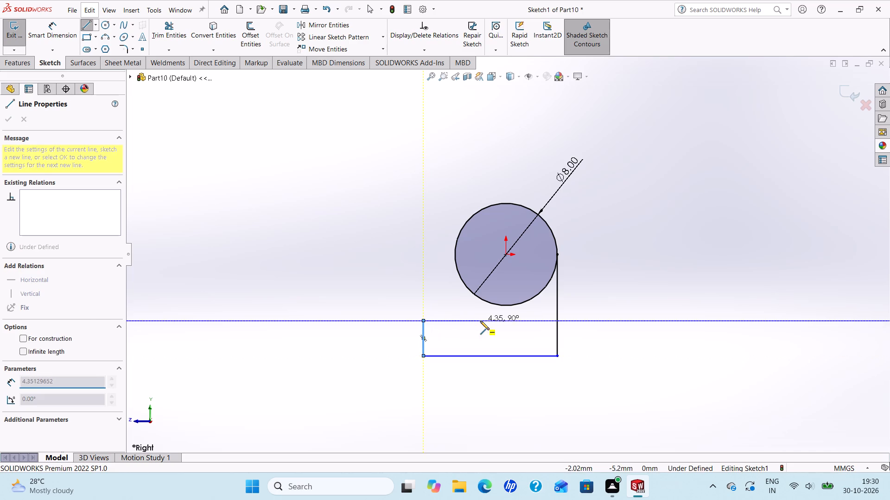
left_click(480, 321)
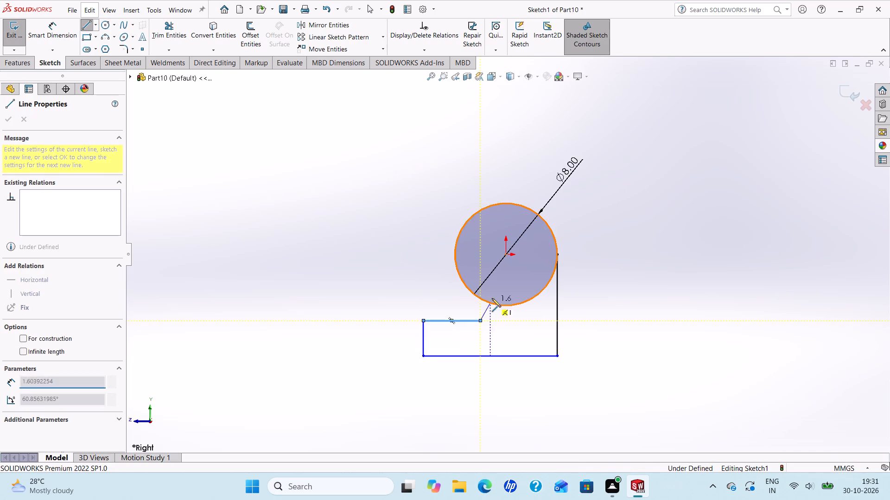
left_click(479, 244)
right_click(479, 244)
left_click(502, 255)
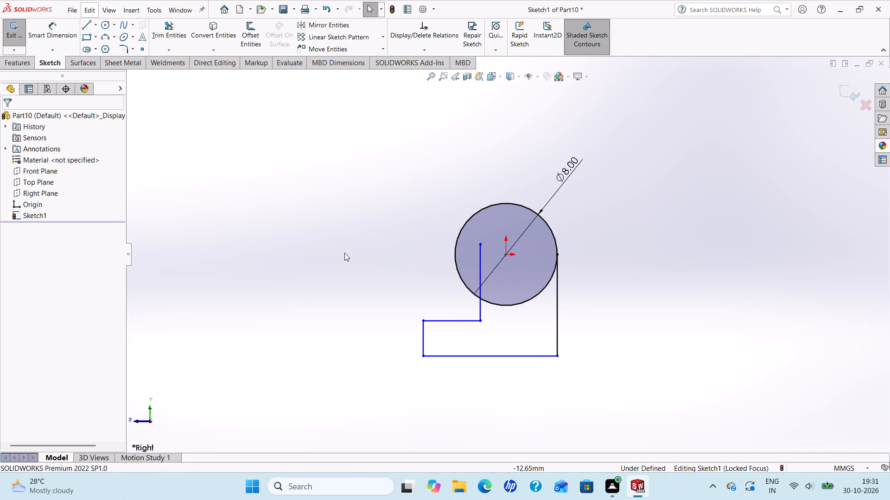
Dimension the long vertical line tangent to the circle as 11 mm and the bottom line as 8 mm.
left_click(50, 23)
left_click(555, 321)
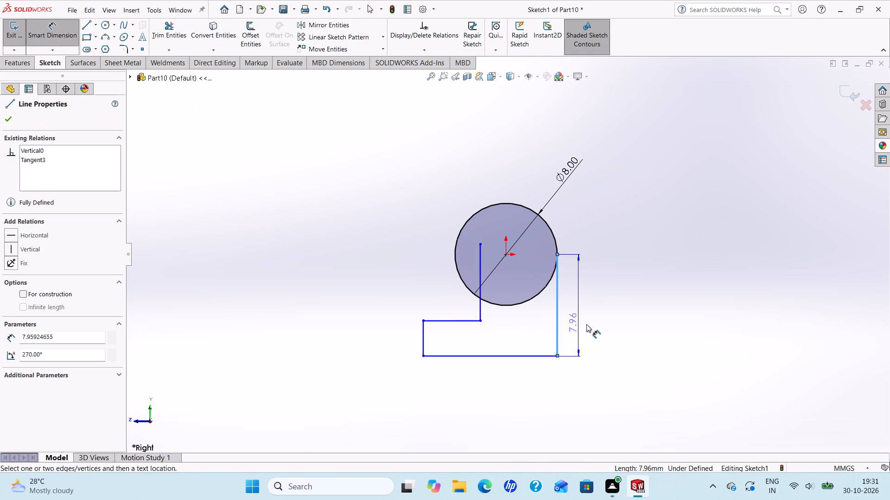
left_click(586, 324)
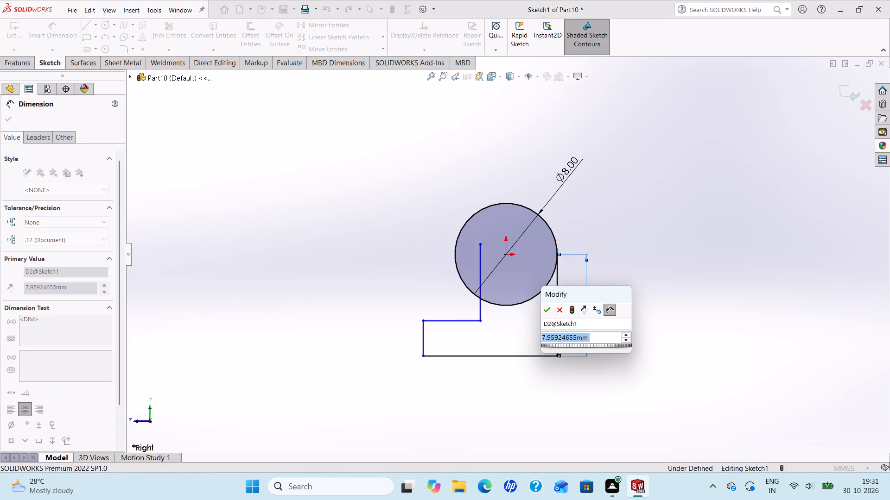
type("11")
key("Return")
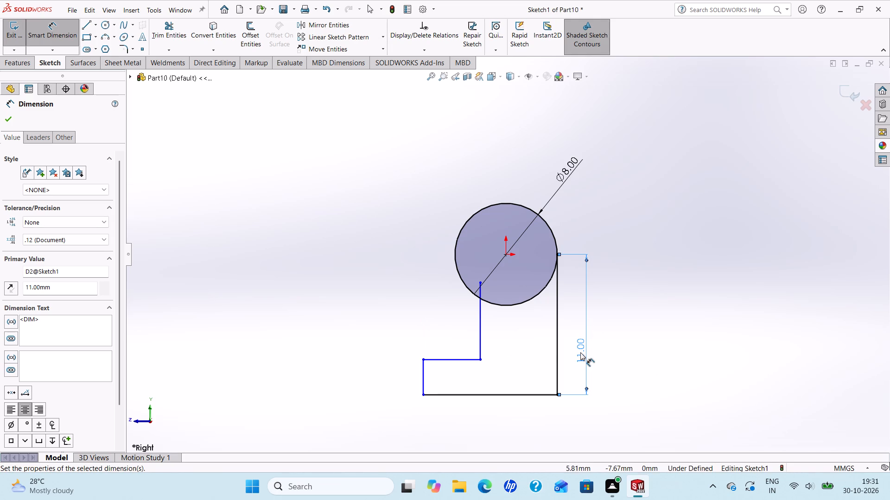
left_click(515, 392)
left_click(506, 414)
key("8")
key("Return")
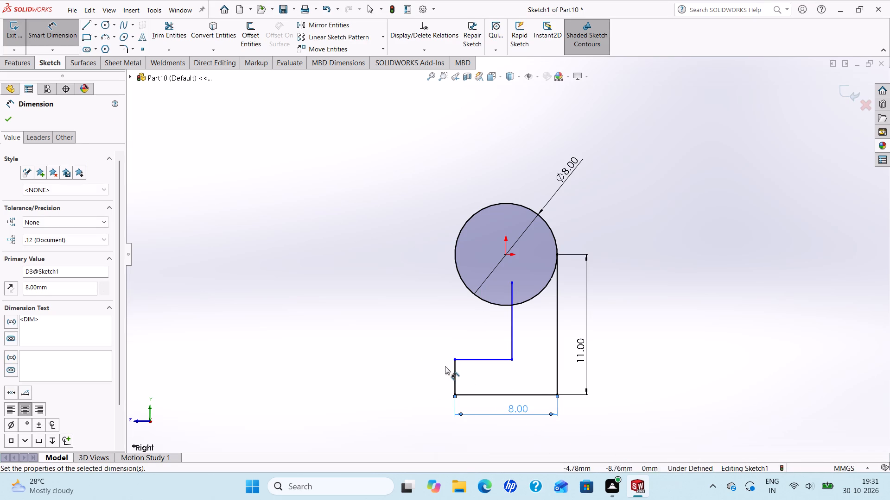
Dimension the toe's short vertical edge as 3 mm and its top horizontal edge as 2 mm.
left_click(455, 380)
left_click(424, 380)
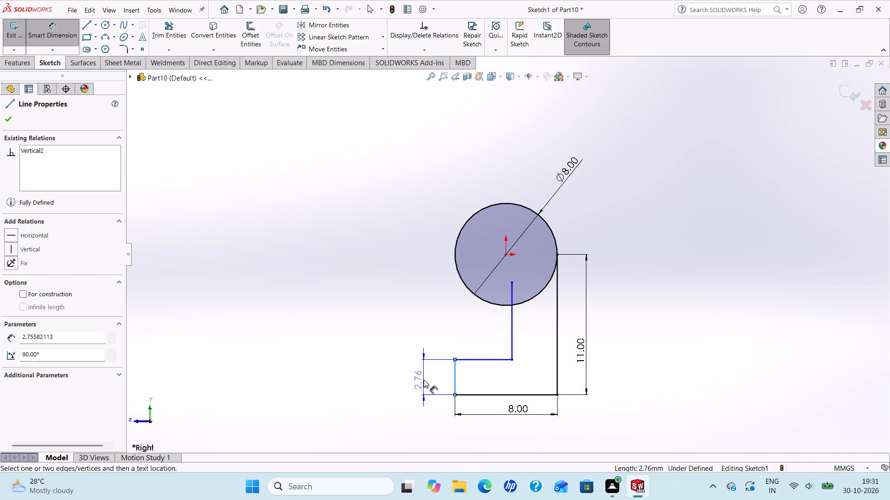
key("3")
key("Return")
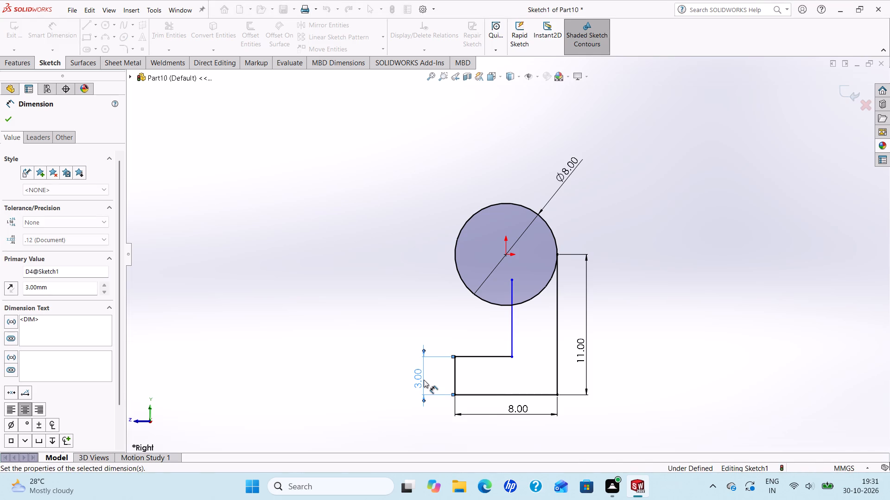
left_click(497, 356)
left_click(492, 343)
key("2")
key("Return")
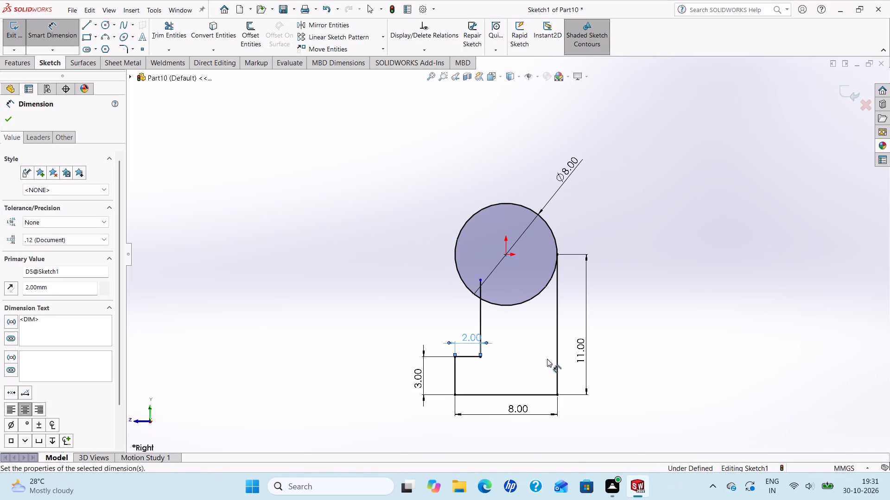
left_click(6, 120)
Trim the line end inside the circle and the circle's lower arc between the two vertical lines to leave one closed profile.
left_click(163, 42)
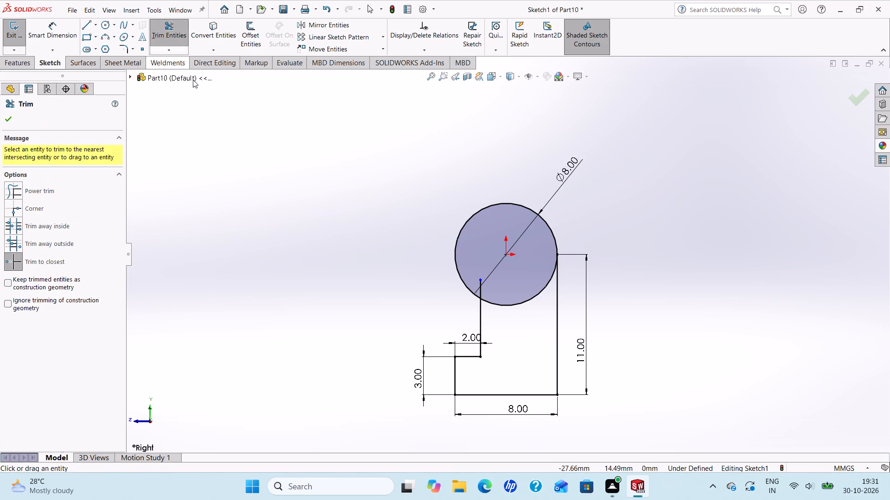
left_click(480, 284)
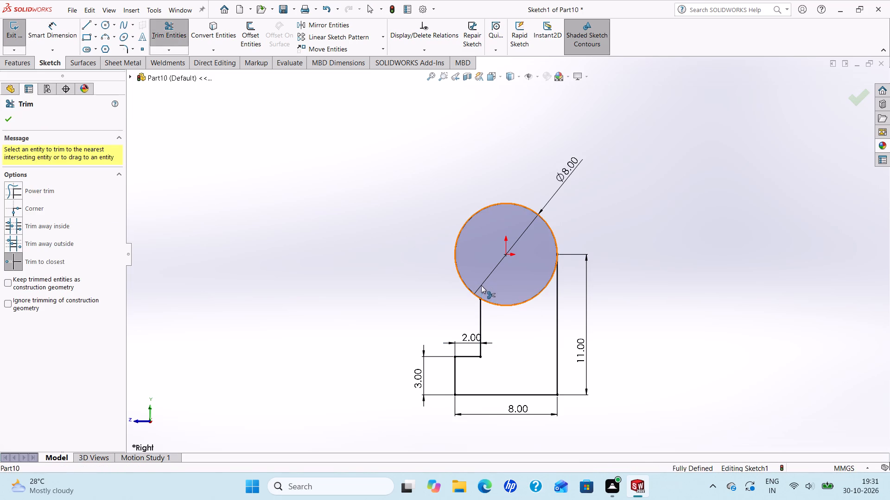
left_click(516, 304)
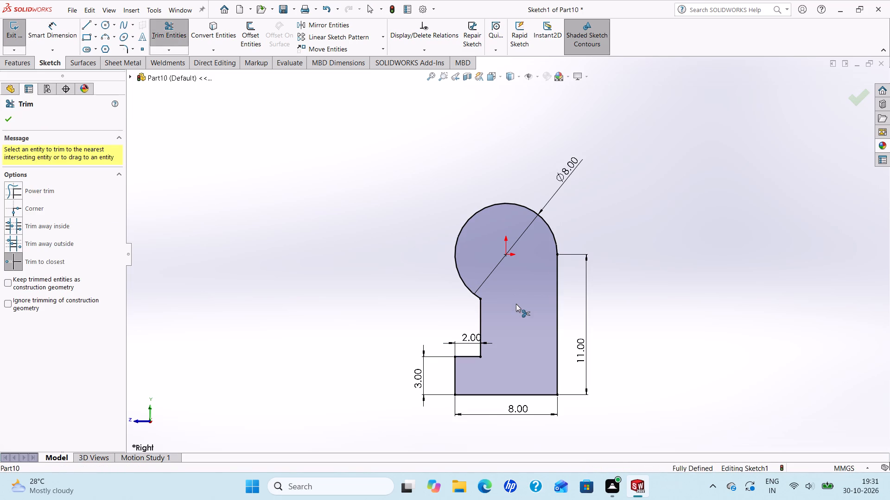
left_click(3, 119)
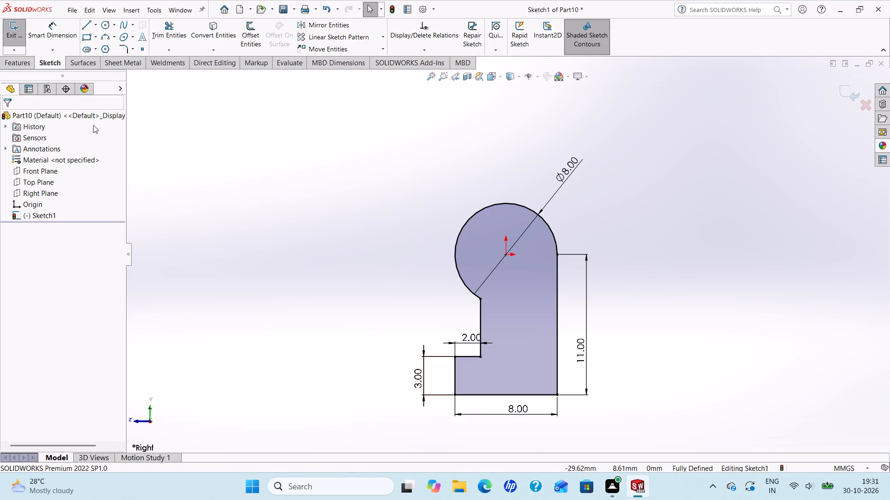
Extrude the leg profile 6.5 mm with the Mid Plane end condition.
left_click(14, 68)
left_click(19, 52)
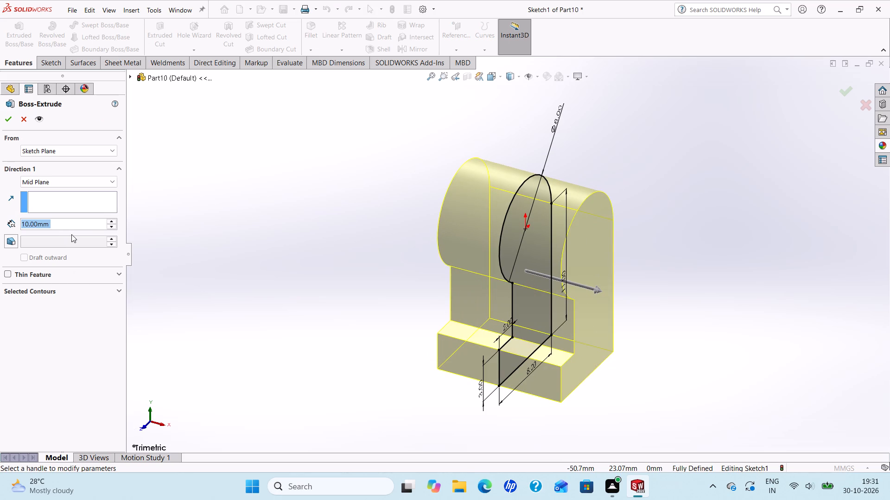
type("6.5")
key("Return")
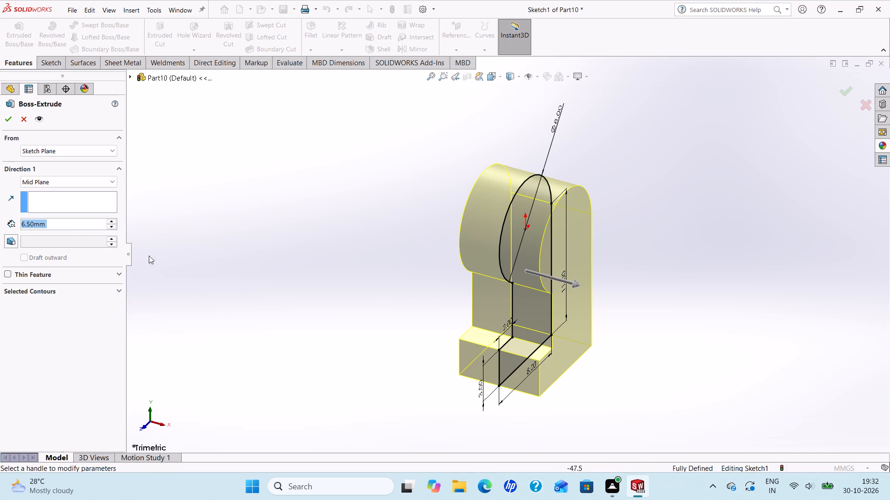
left_click(6, 119)
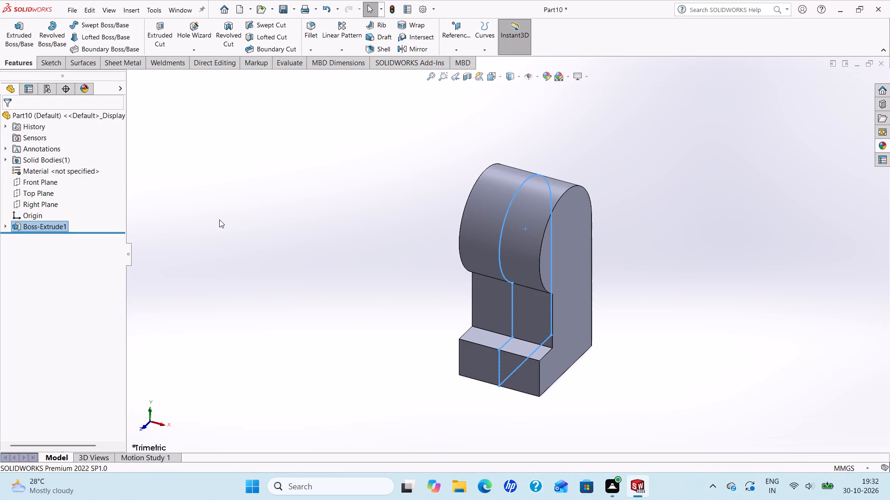
key("Escape")
Shell the leg with a 1 mm wall thickness, removing the bottom face of the foot.
middle_click_drag(393, 265, 322, 147)
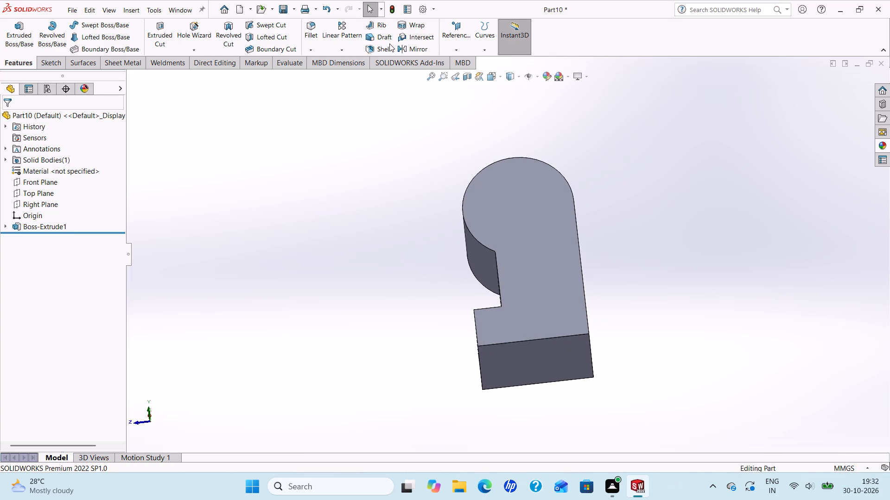
left_click(380, 49)
left_click(528, 368)
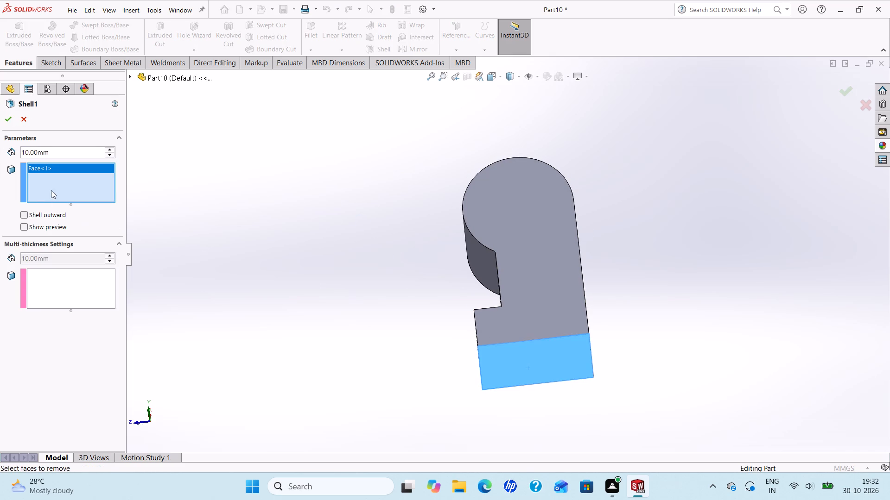
left_click_drag(54, 148, 0, 154)
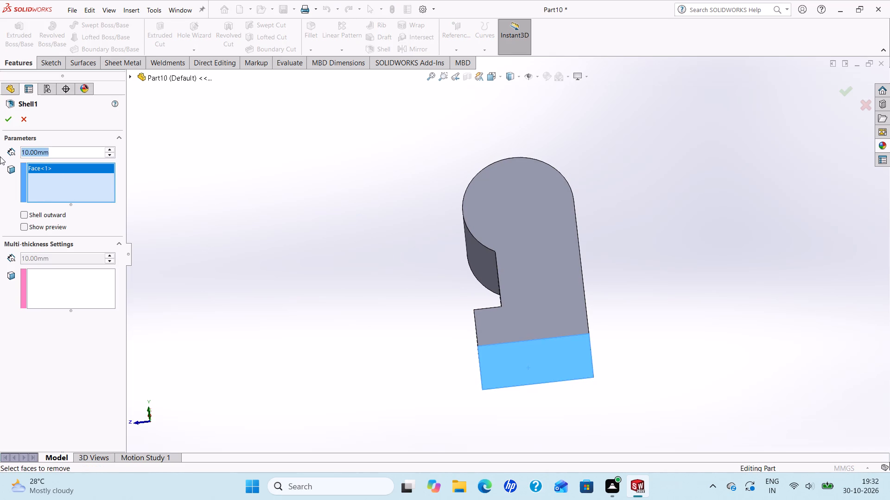
key("1")
key("Return")
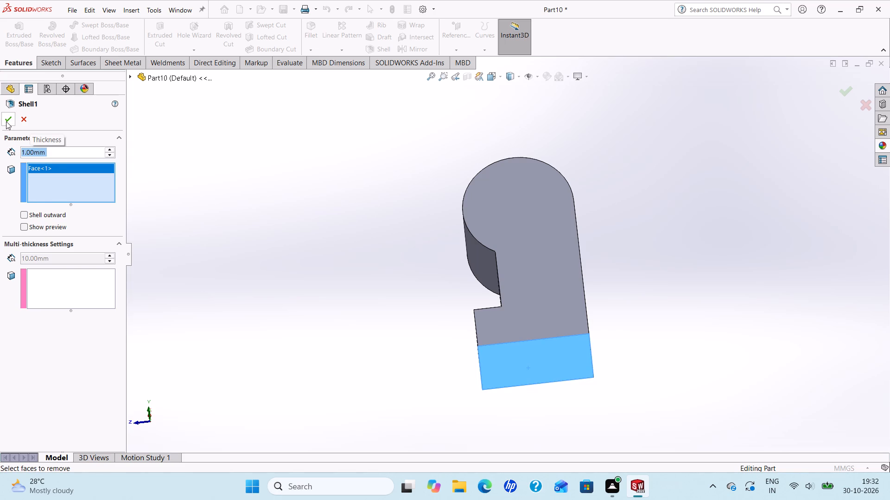
left_click(6, 121)
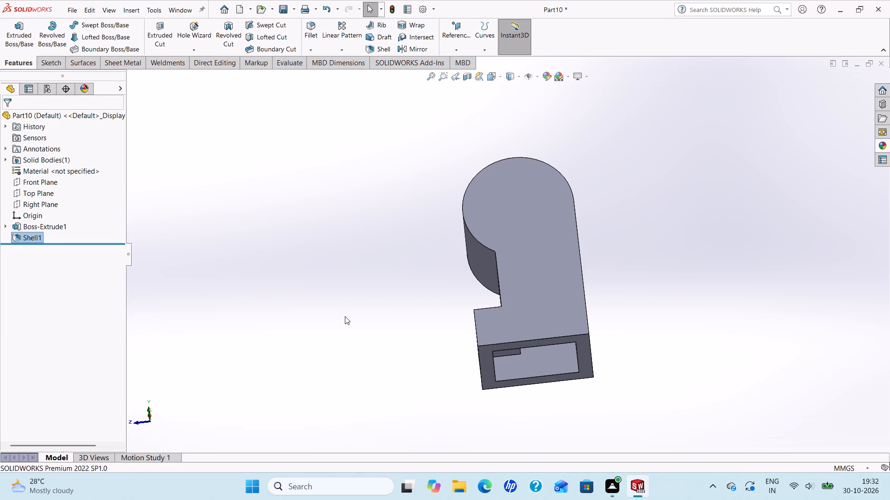
Start a sketch on the leg's flat side face and draw a circle about 3.9 mm in diameter centred on the origin.
left_click(526, 257)
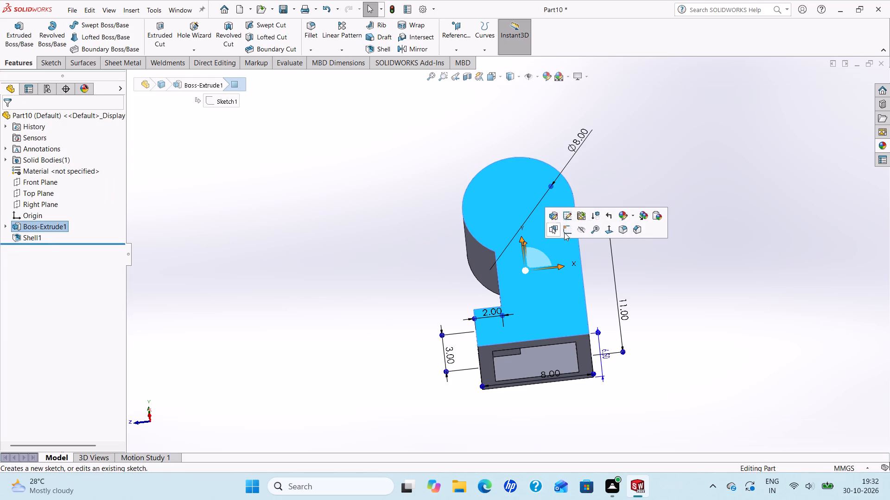
left_click(566, 232)
scroll(544, 244, "up", 1)
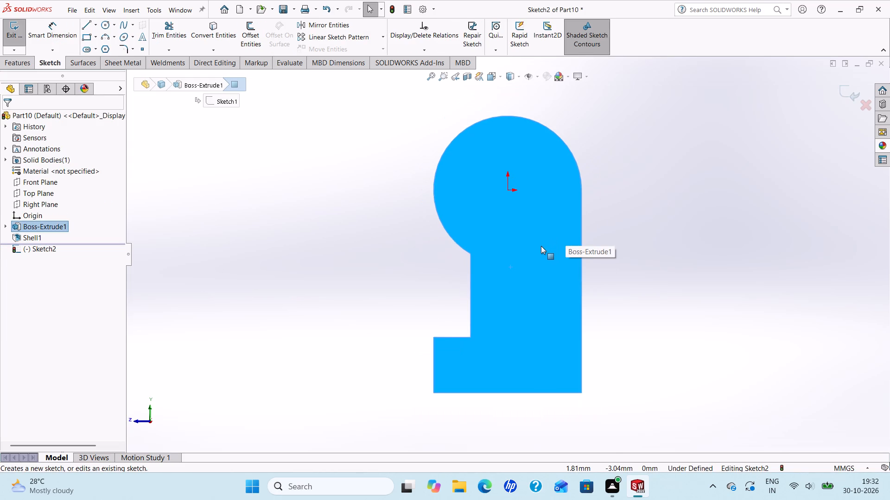
scroll(541, 246, "up", 1)
scroll(564, 200, "down", 1)
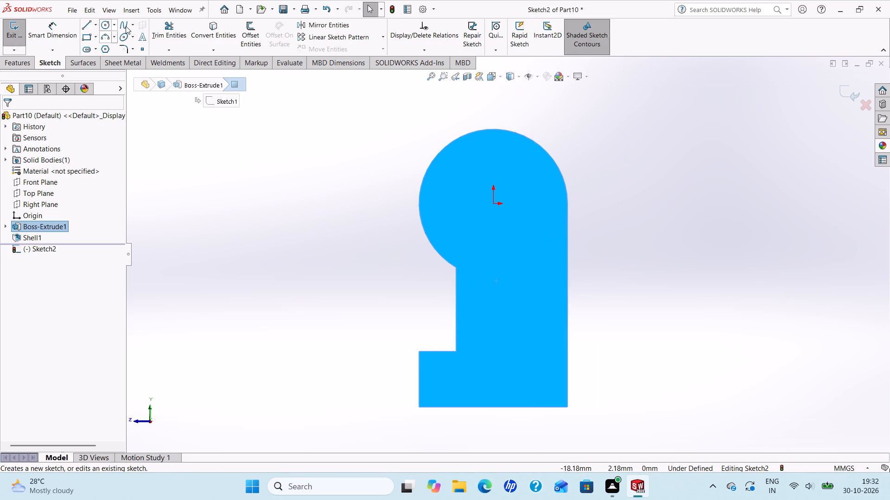
left_click(113, 24)
left_click(107, 27)
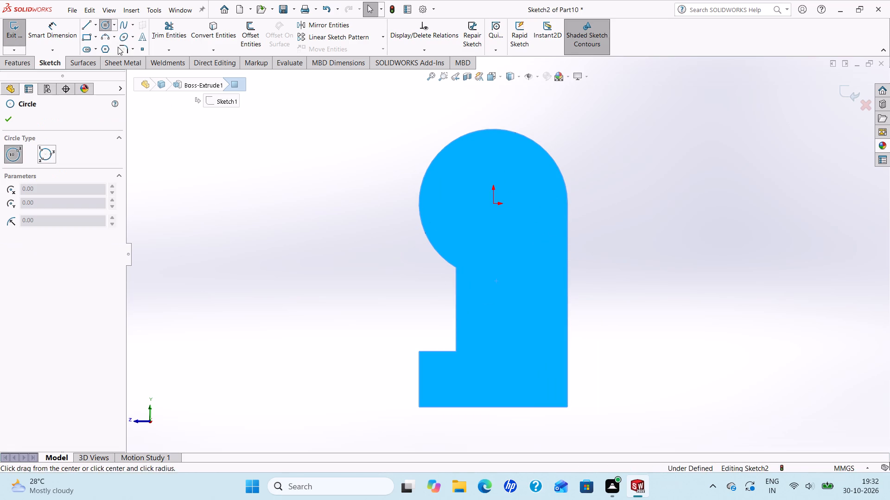
left_click(492, 201)
left_click(514, 233)
right_click(514, 233)
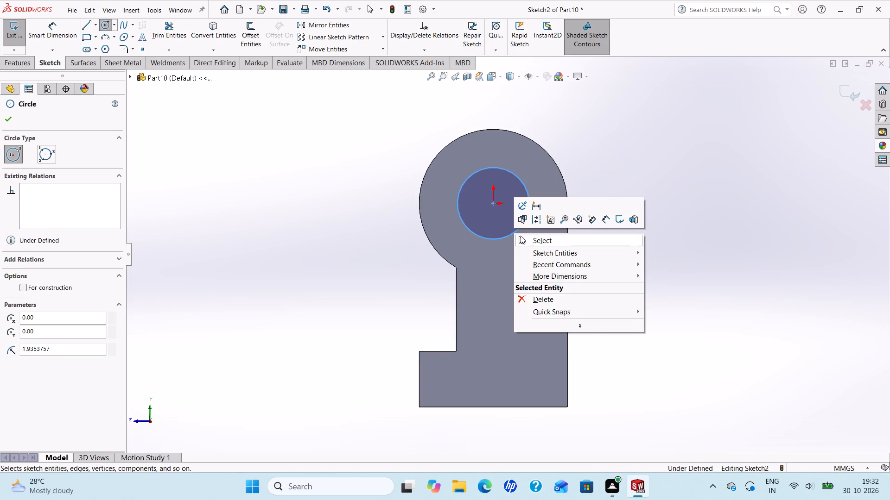
left_click(539, 241)
Dimension the circle's diameter as 3 mm.
left_click(33, 39)
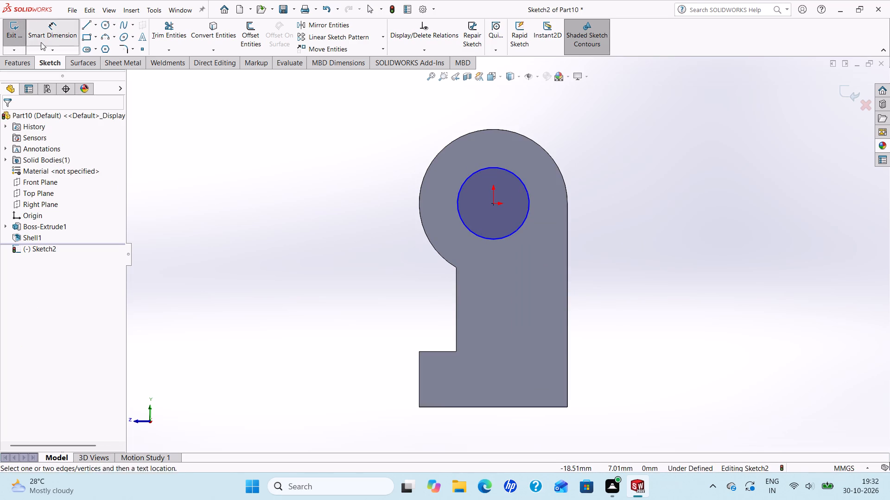
left_click(517, 177)
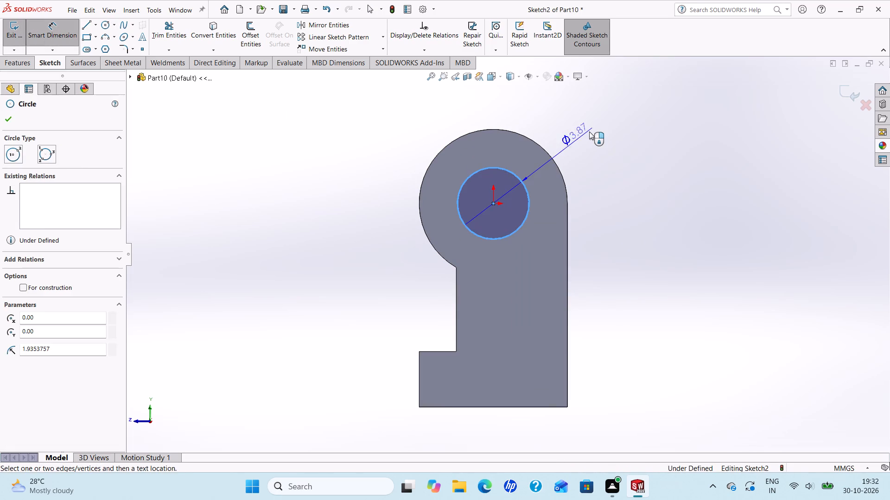
left_click(598, 128)
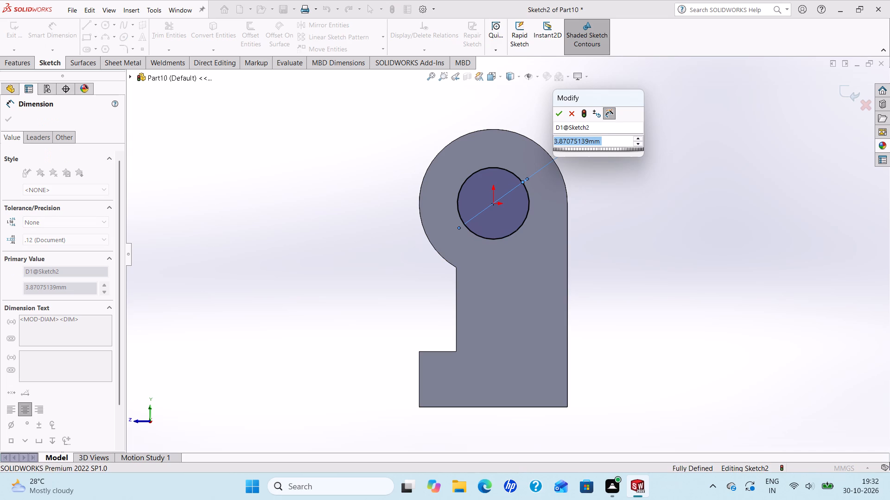
key("3")
key("Return")
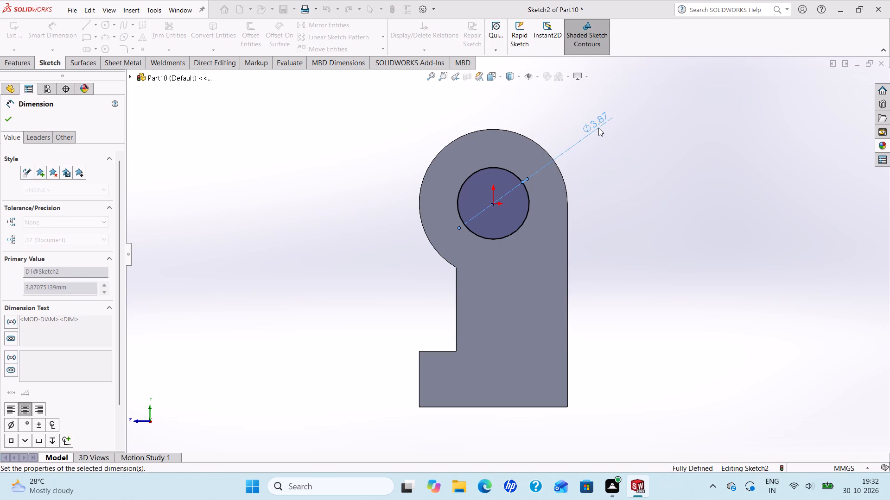
left_click(7, 120)
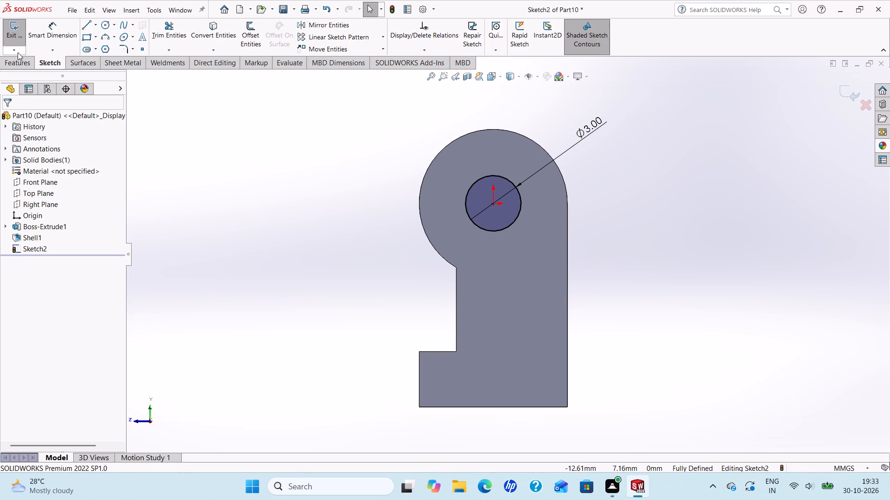
Cut-extrude the 3 mm circle into the leg's side with the Up To Next end condition.
left_click(3, 60)
left_click(161, 24)
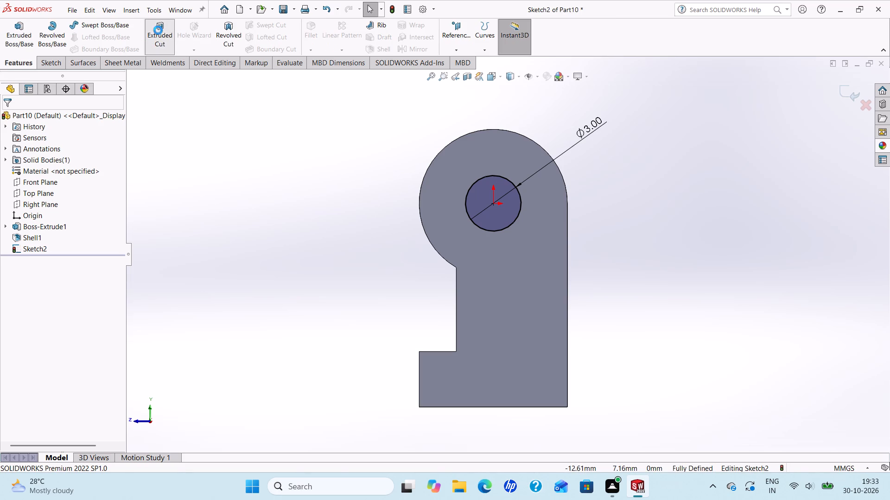
left_click(96, 180)
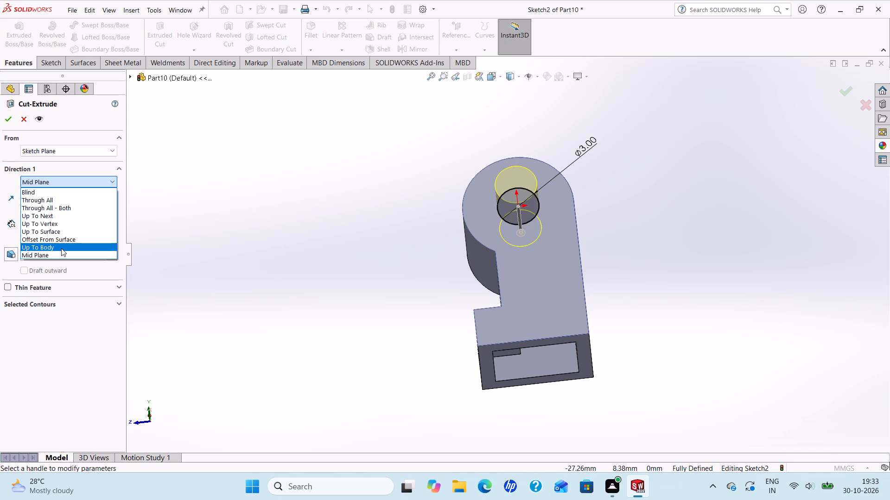
left_click(47, 217)
left_click(8, 122)
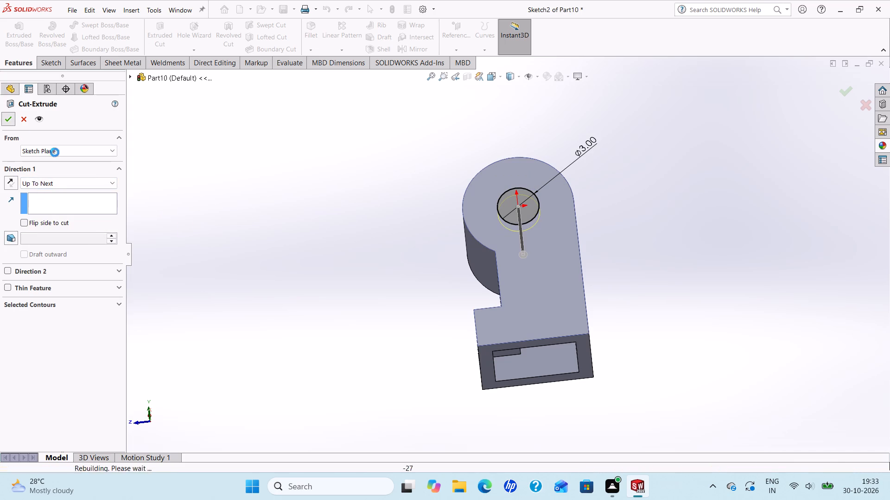
middle_click_drag(250, 251, 324, 324)
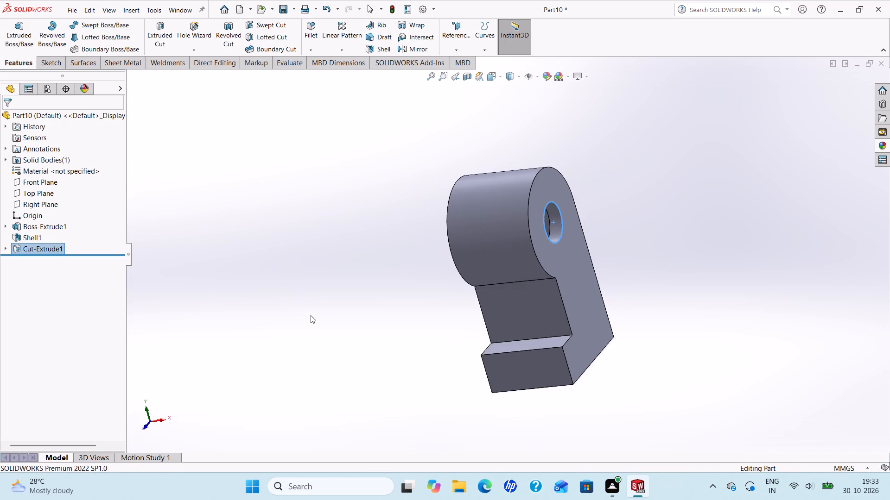
key("Escape")
Apply a cyan colour appearance to the whole leg part.
scroll(334, 312, "up", 1)
middle_click_drag(334, 312, 279, 319)
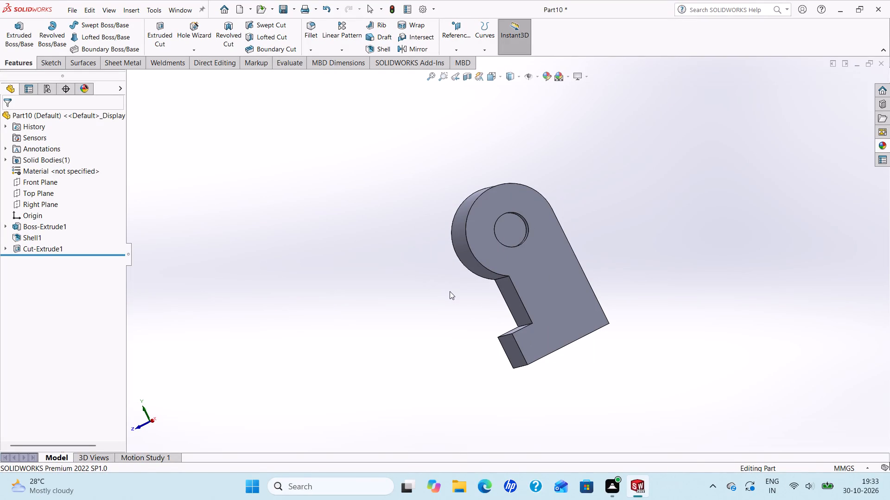
scroll(540, 261, "down", 1)
scroll(533, 259, "up", 3)
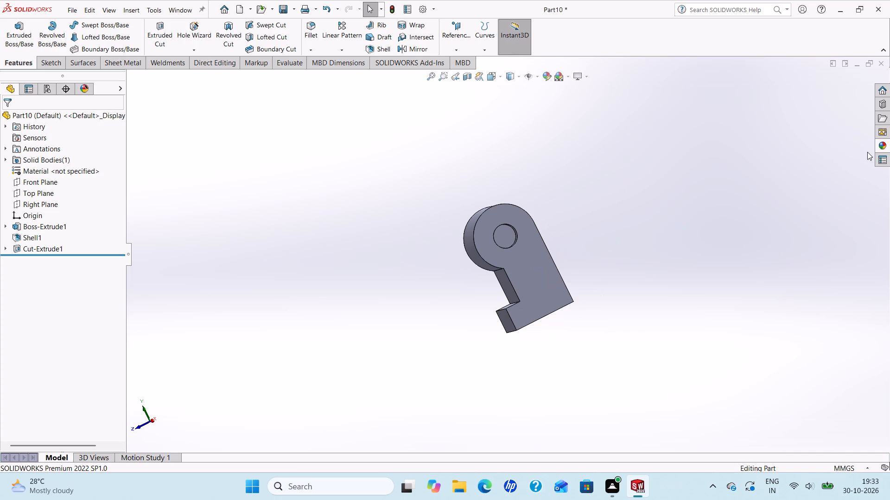
left_click(543, 78)
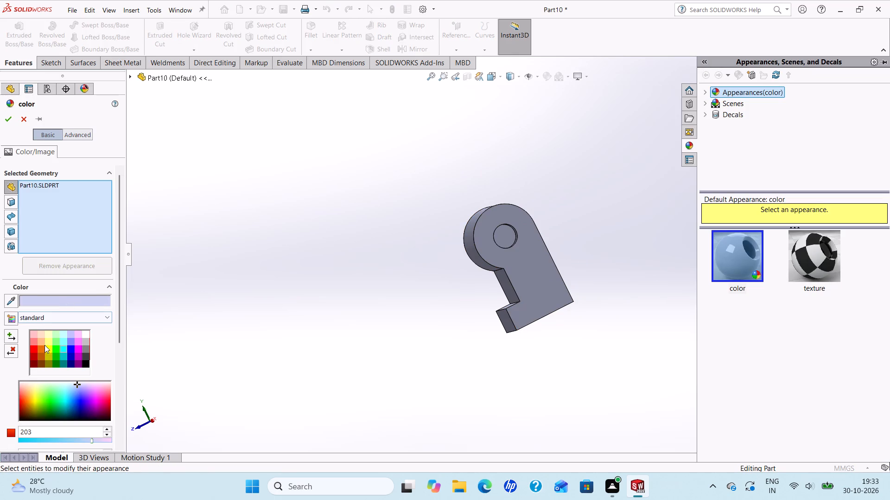
left_click(63, 349)
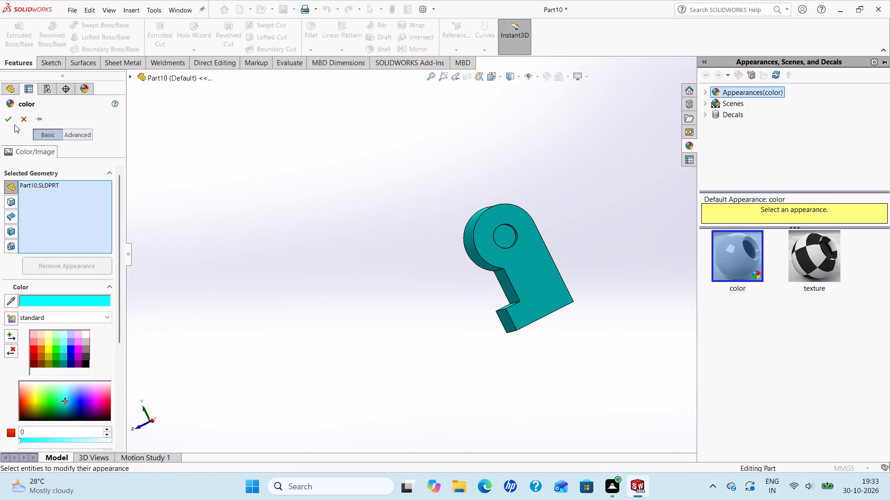
left_click(13, 123)
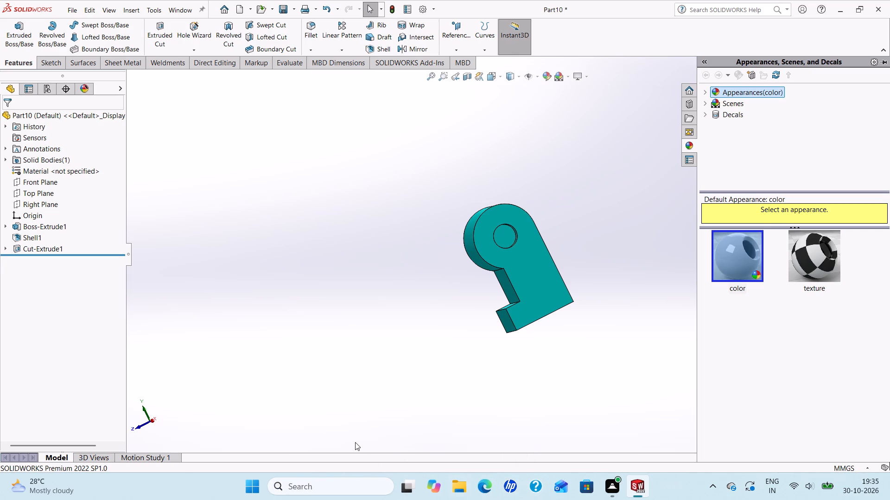
Examine the coloured leg's side hole, rounded top and back face from several angles.
scroll(534, 277, "down", 2)
scroll(531, 280, "up", 4)
middle_click_drag(530, 280, 463, 340)
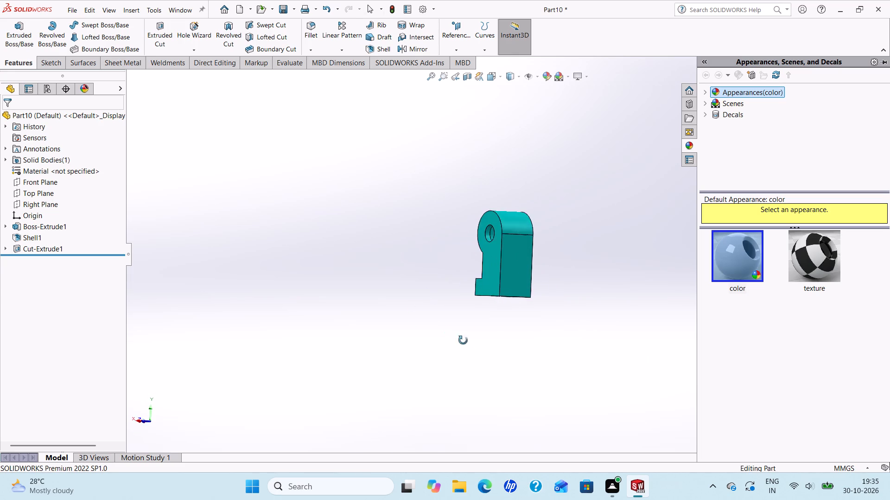
middle_click_drag(463, 340, 479, 345)
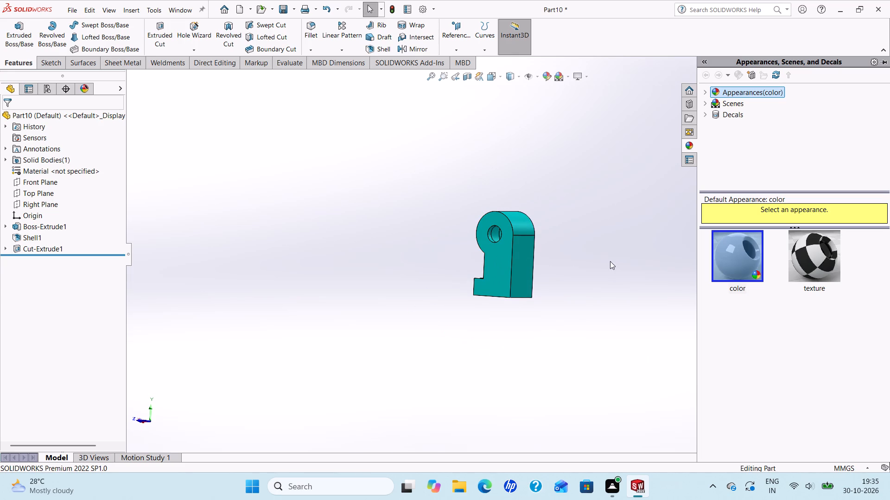
scroll(547, 262, "down", 2)
scroll(547, 262, "up", 3)
scroll(544, 262, "down", 2)
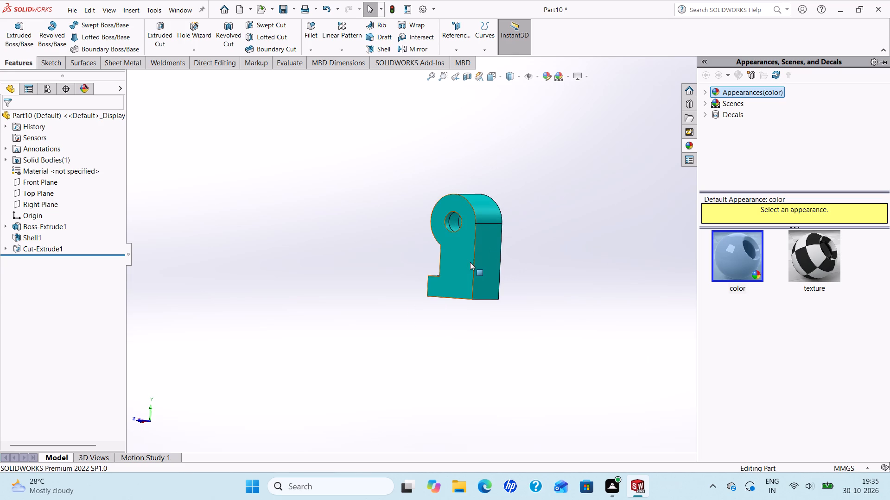
scroll(470, 262, "down", 1)
middle_click_drag(470, 262, 442, 254)
scroll(454, 264, "down", 1)
scroll(556, 232, "up", 1)
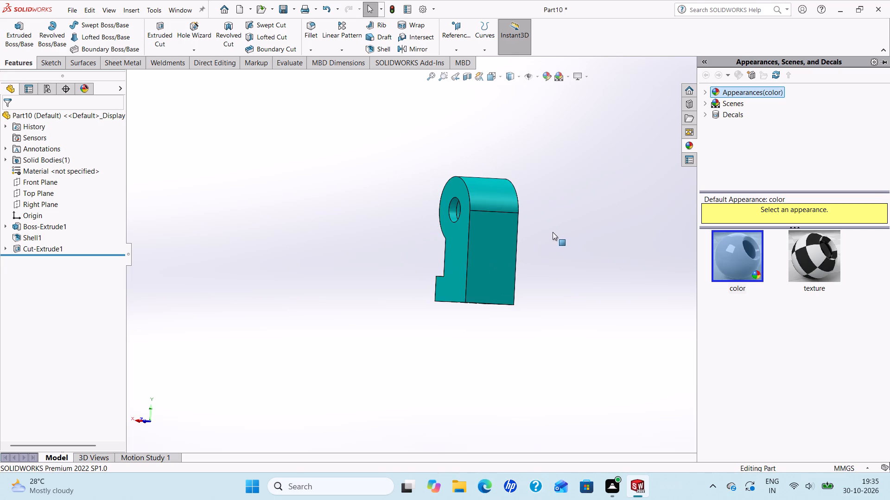
scroll(550, 231, "down", 1)
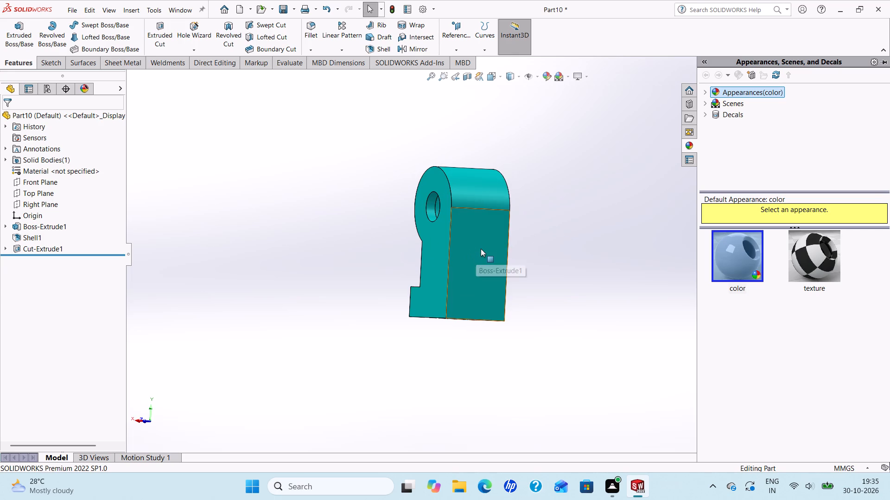
Save the part as "lego leg" in the Attachments folder.
key("ctrl+s")
key("l")
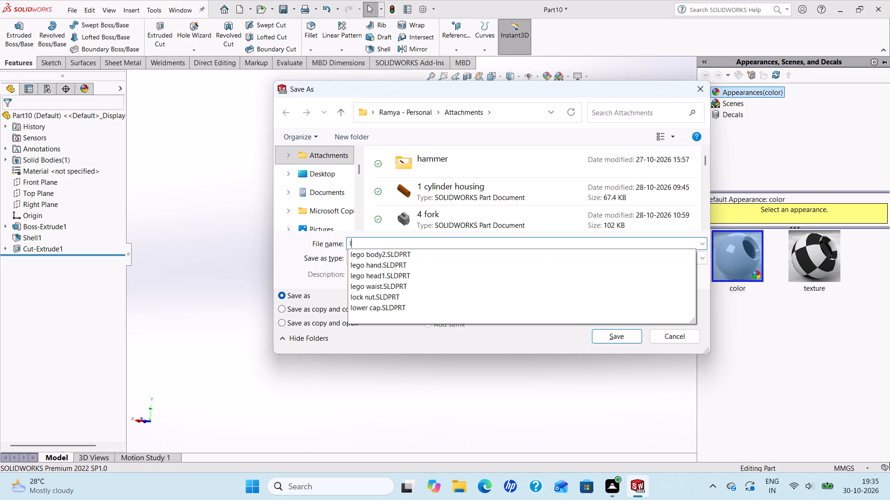
key("e")
type("go")
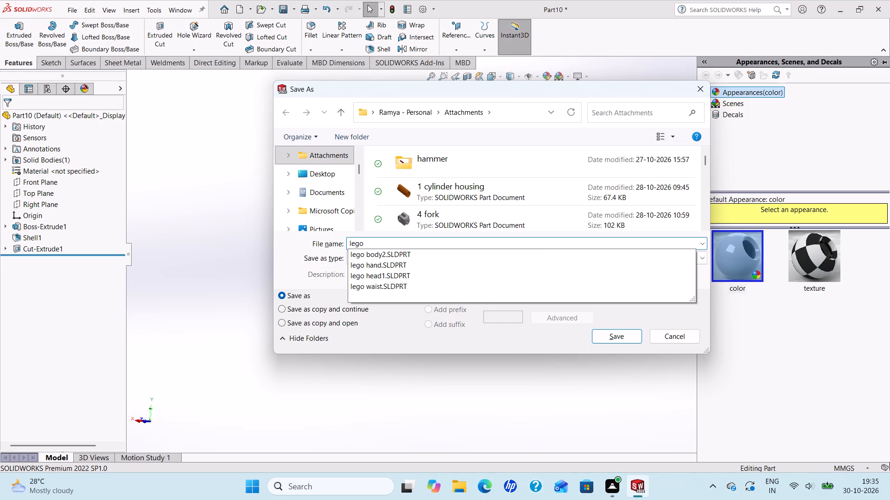
key("space")
type("leg")
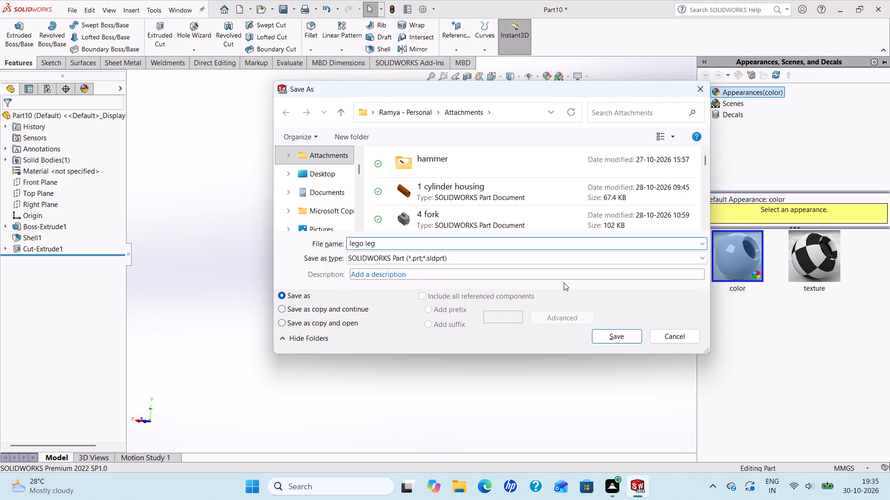
left_click(610, 331)
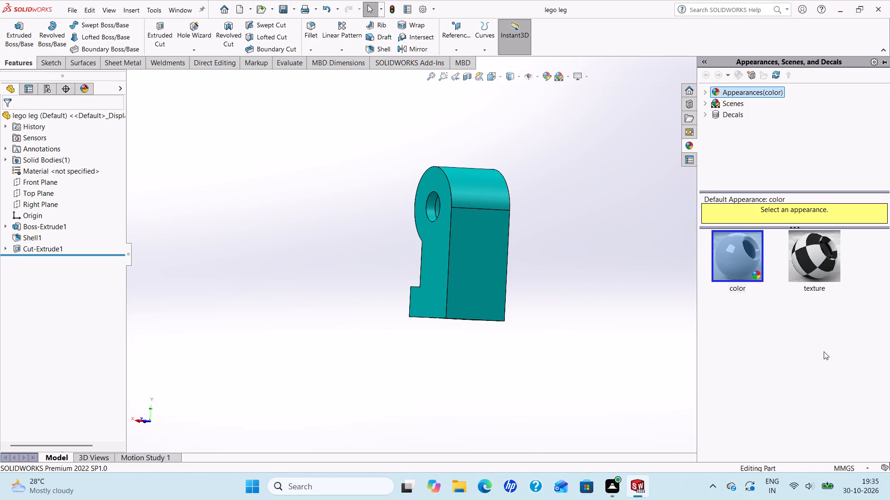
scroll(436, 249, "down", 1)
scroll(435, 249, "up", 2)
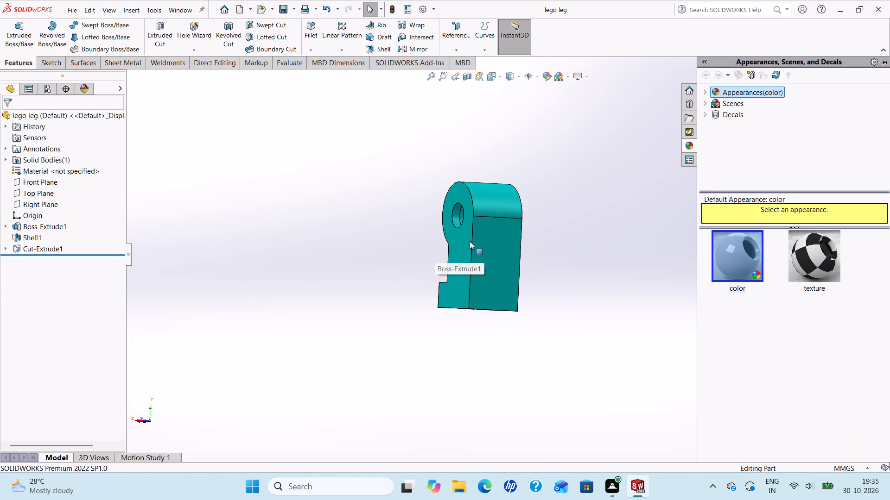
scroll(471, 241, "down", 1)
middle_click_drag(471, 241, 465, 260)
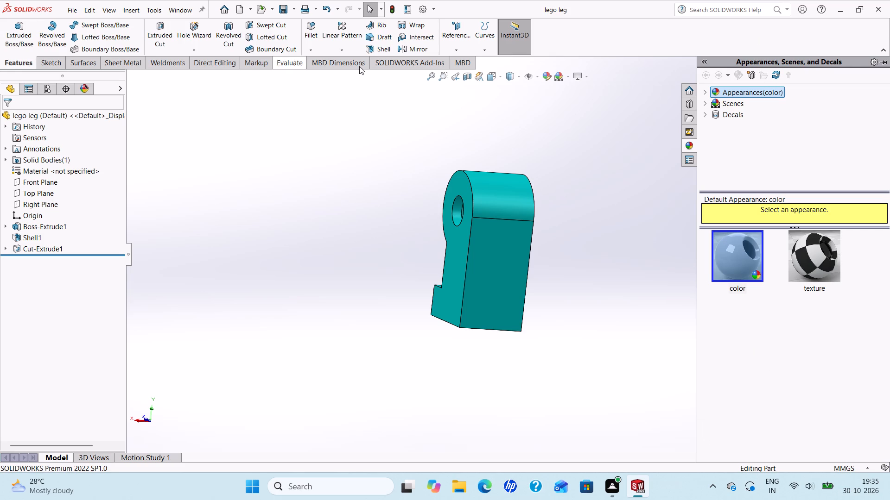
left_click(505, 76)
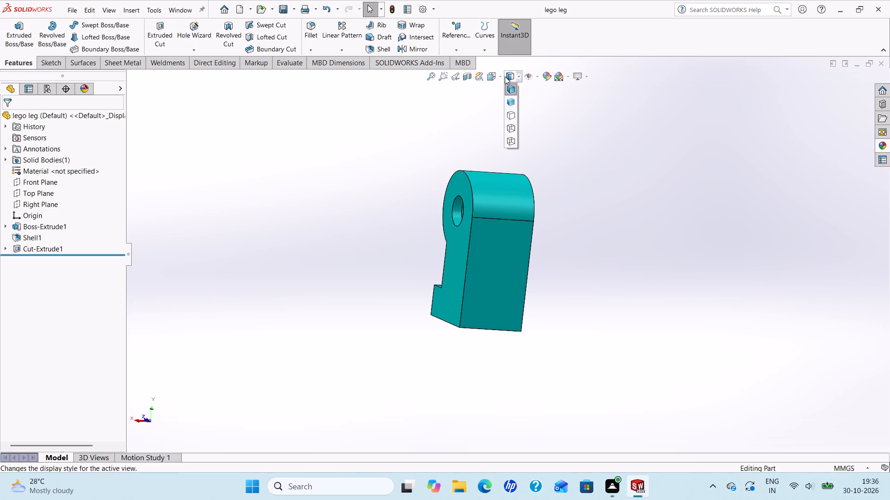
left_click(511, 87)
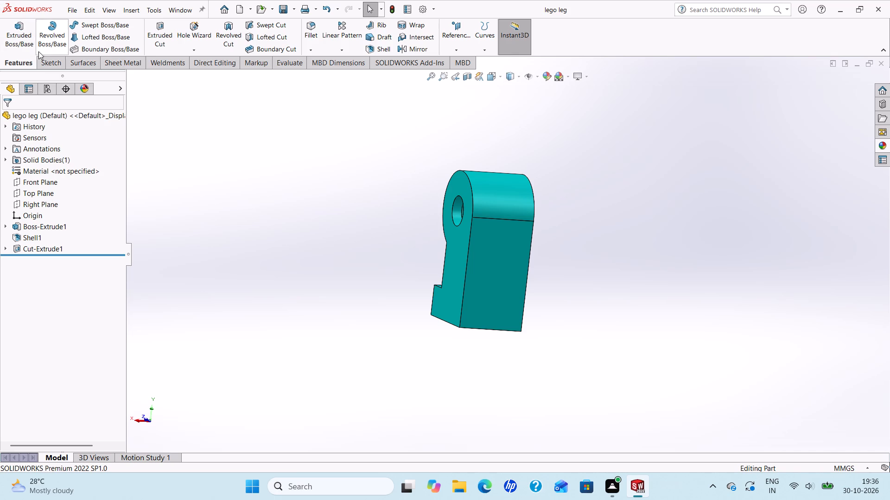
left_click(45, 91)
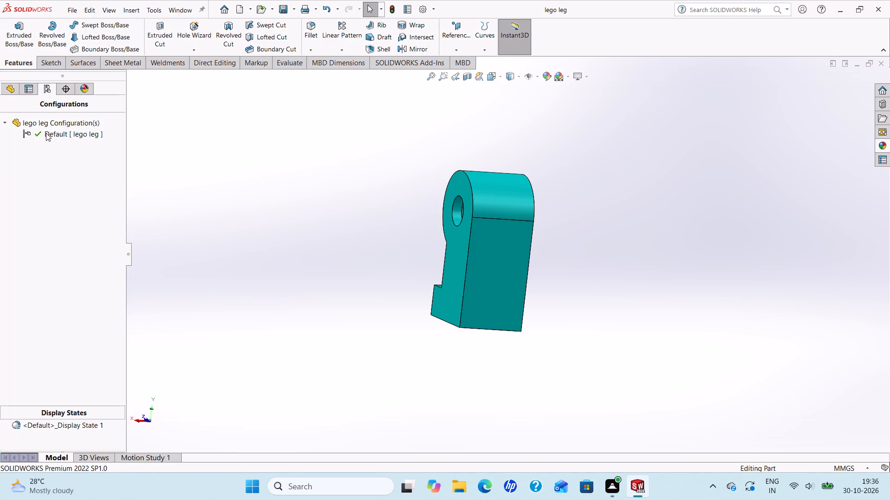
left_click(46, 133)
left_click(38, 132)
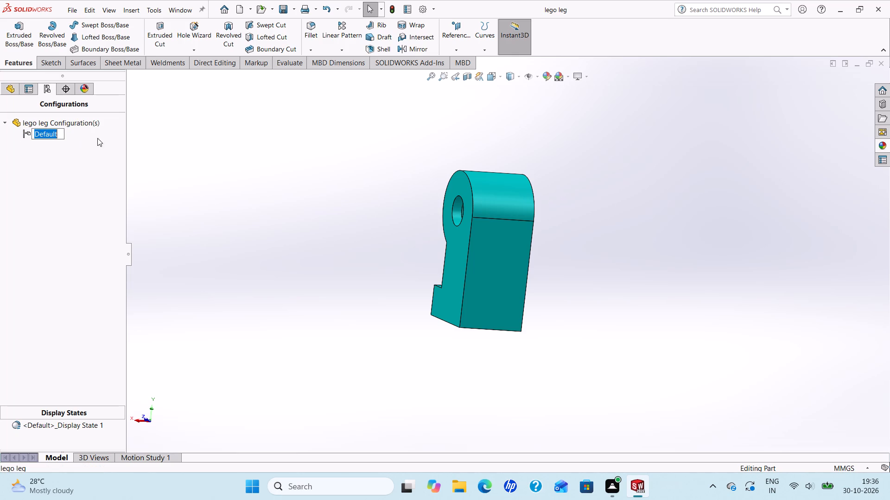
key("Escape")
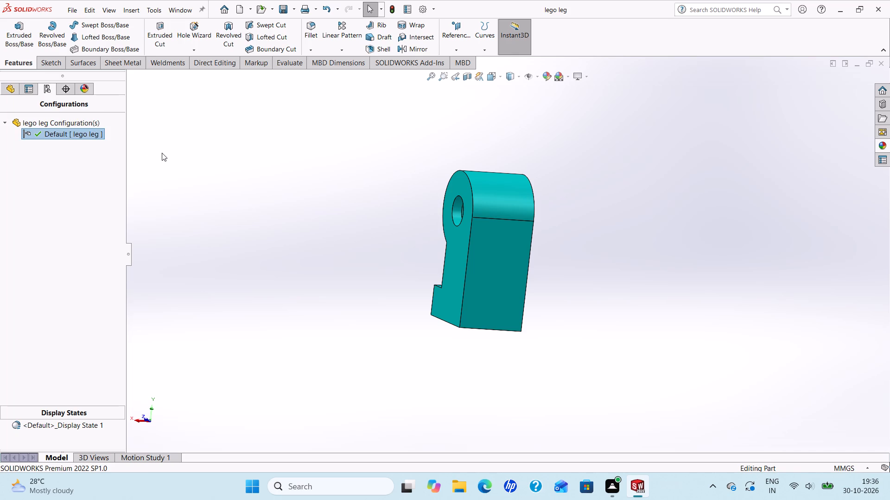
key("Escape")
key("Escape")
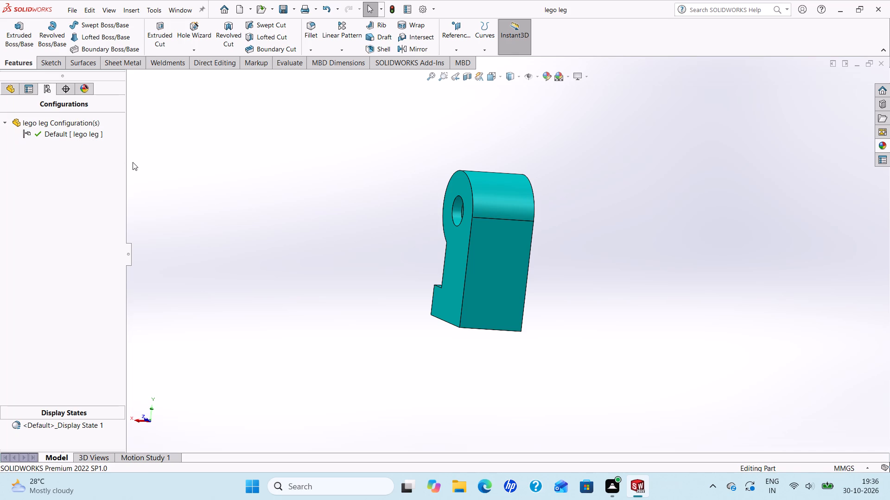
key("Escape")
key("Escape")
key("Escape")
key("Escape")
Undo the leg's cyan appearance and its hole cut, back to the open sketch of the 3 mm circle.
key("ctrl+z")
key("ctrl+z")
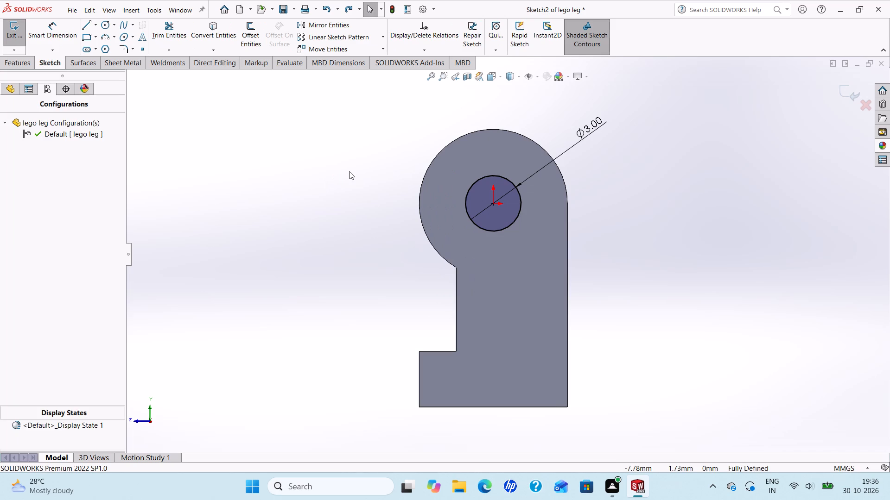
key("Escape")
key("Escape")
Cut-extrude the 3 mm circle into the leg's side again with the Up To Next end condition.
left_click(8, 93)
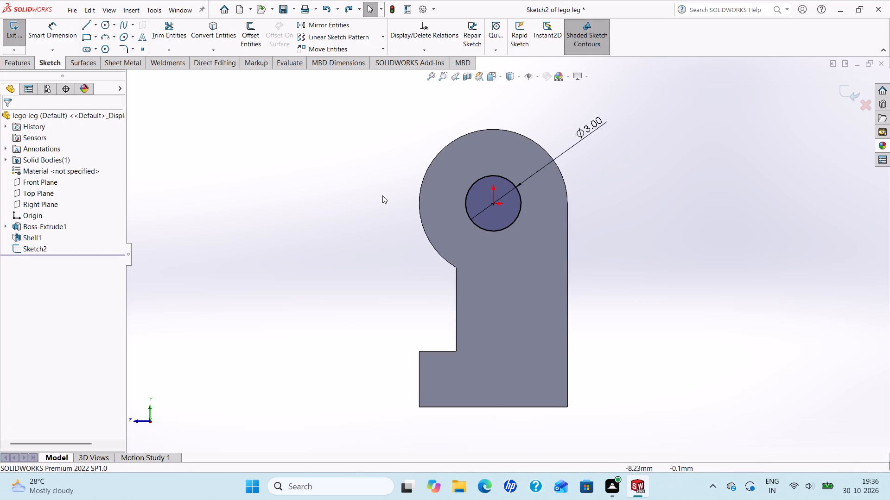
scroll(431, 182, "down", 1)
middle_click_drag(431, 182, 467, 206)
scroll(467, 206, "up", 1)
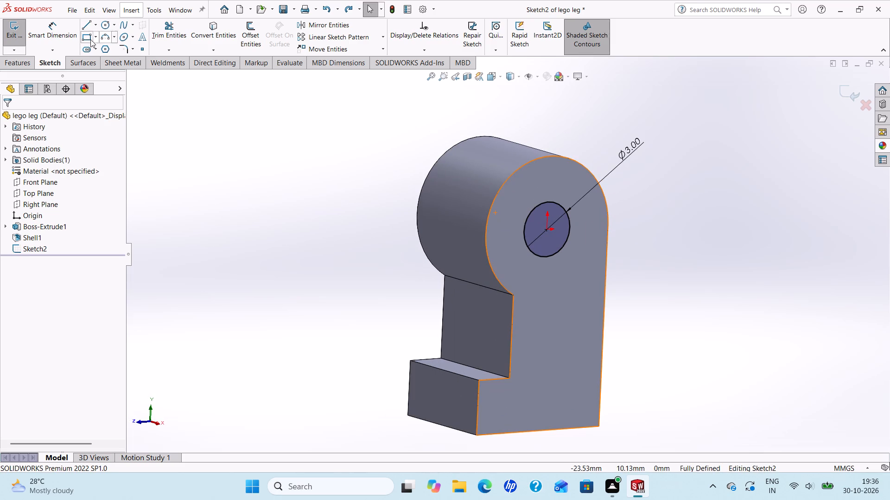
left_click(22, 57)
left_click(156, 31)
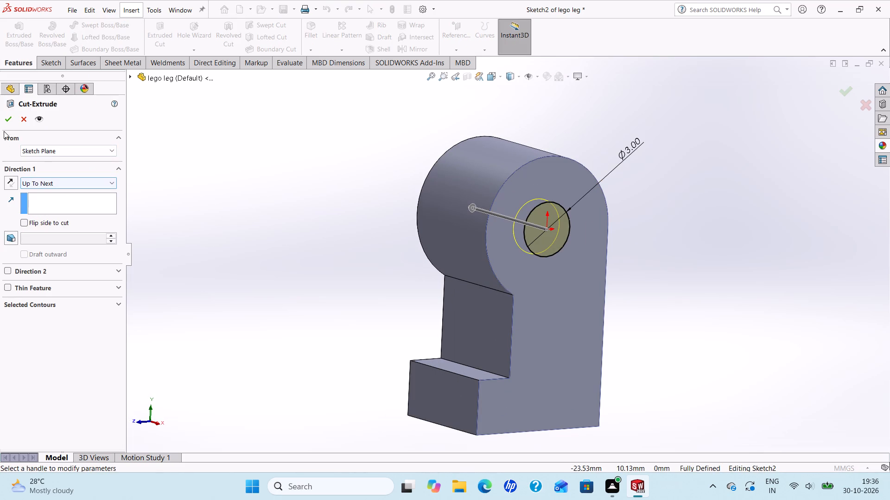
left_click(10, 124)
key("Escape")
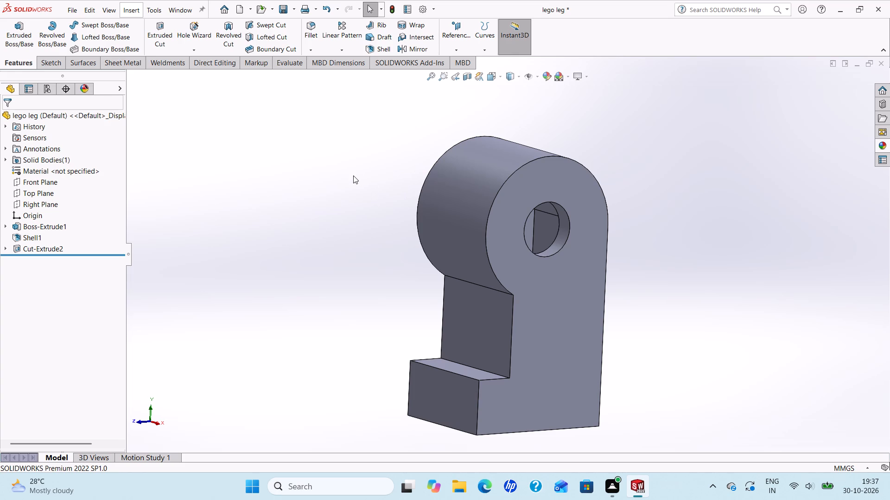
Add a configuration named "other side" to the leg part.
left_click(48, 87)
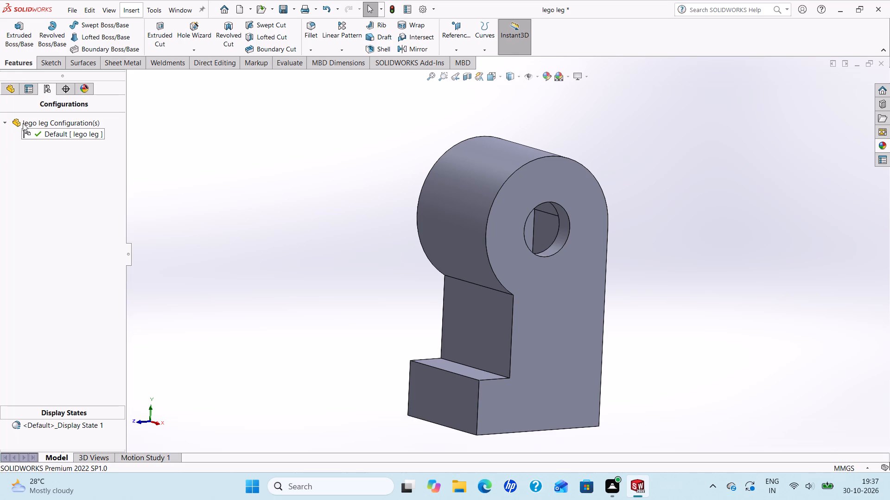
right_click(29, 120)
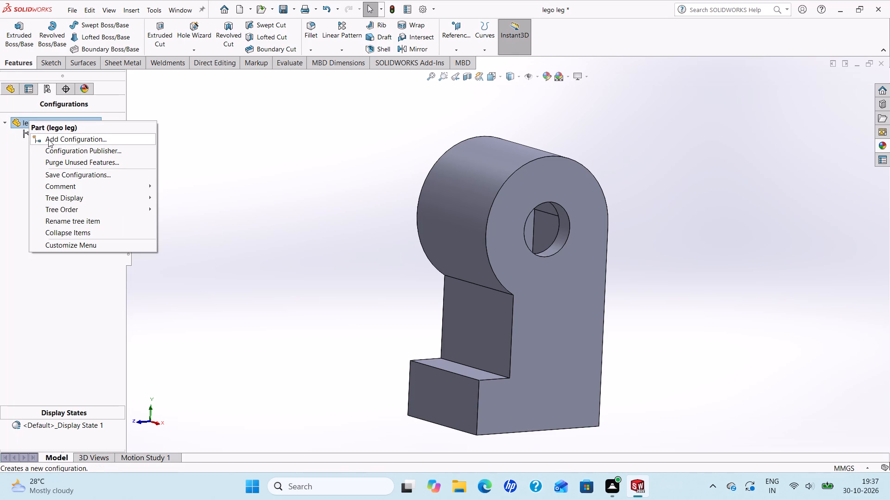
left_click(48, 139)
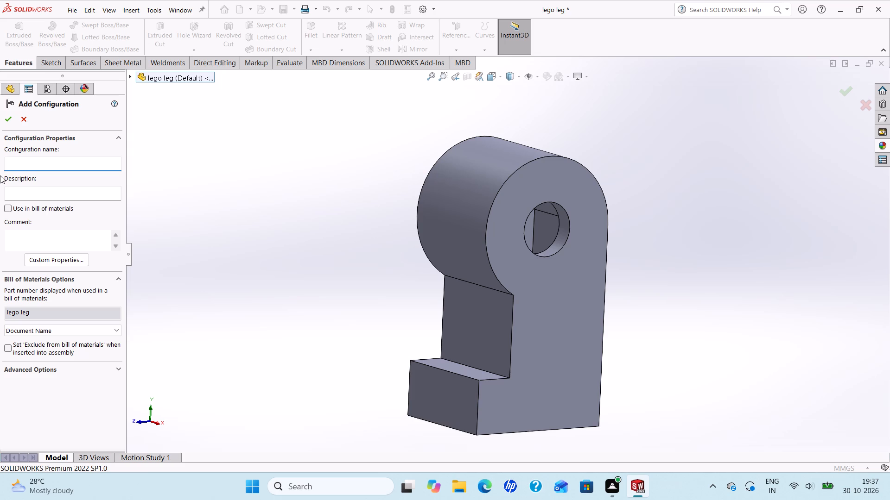
type("otj")
key("BackSpace")
type("her")
key("space")
type("side")
left_click(6, 125)
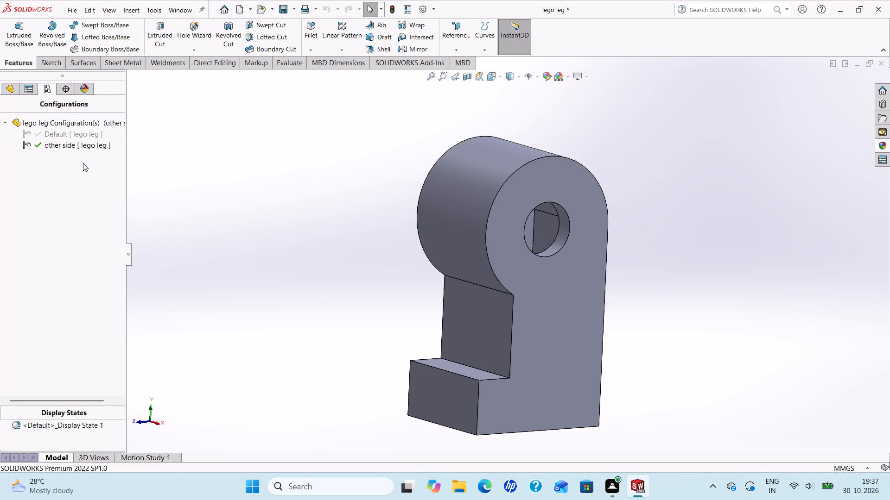
left_click(66, 147)
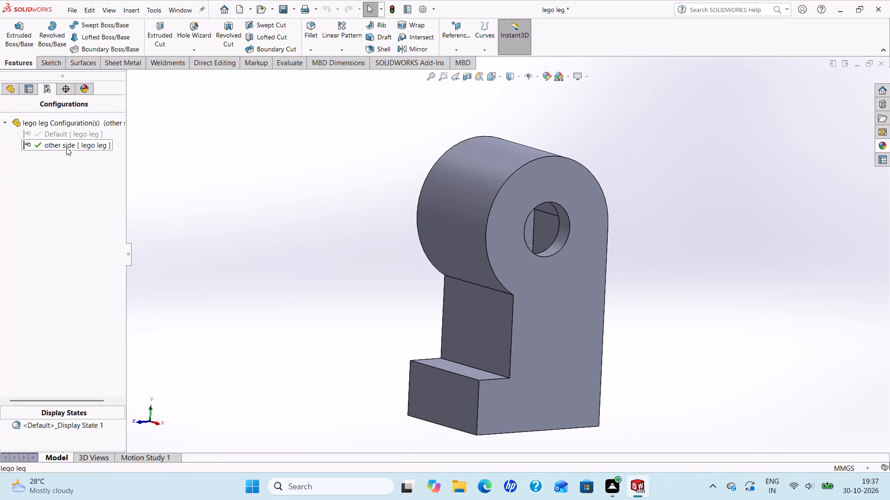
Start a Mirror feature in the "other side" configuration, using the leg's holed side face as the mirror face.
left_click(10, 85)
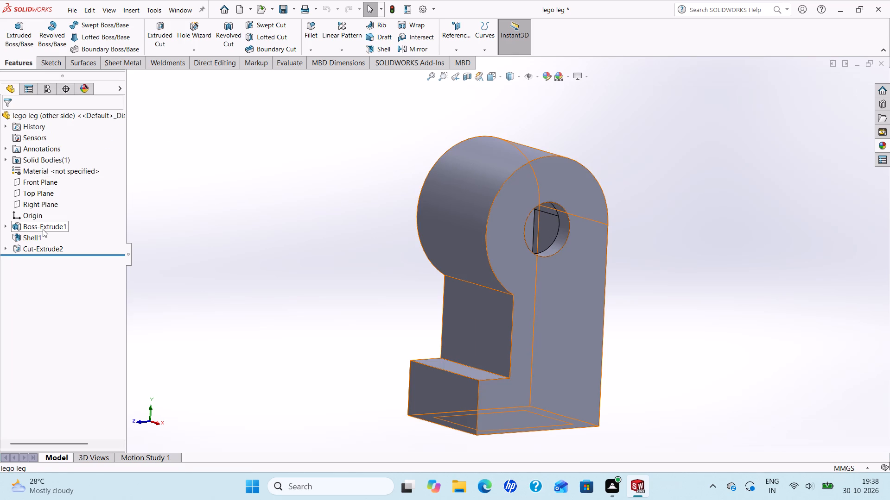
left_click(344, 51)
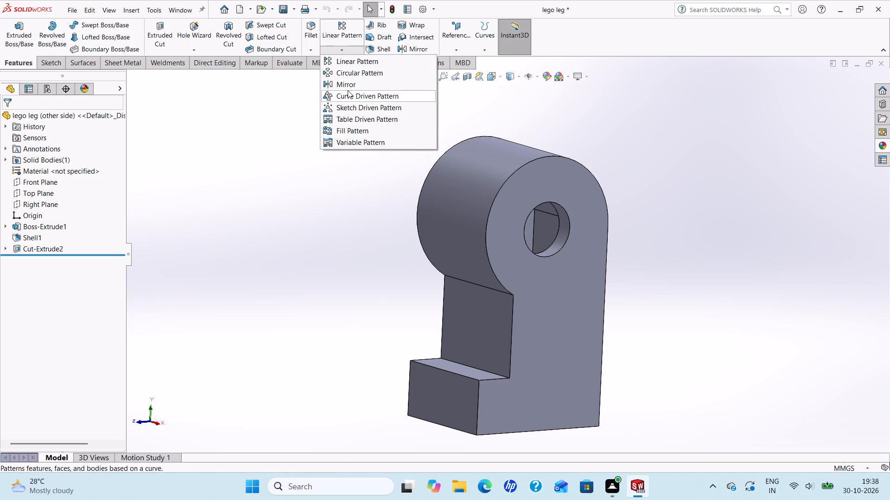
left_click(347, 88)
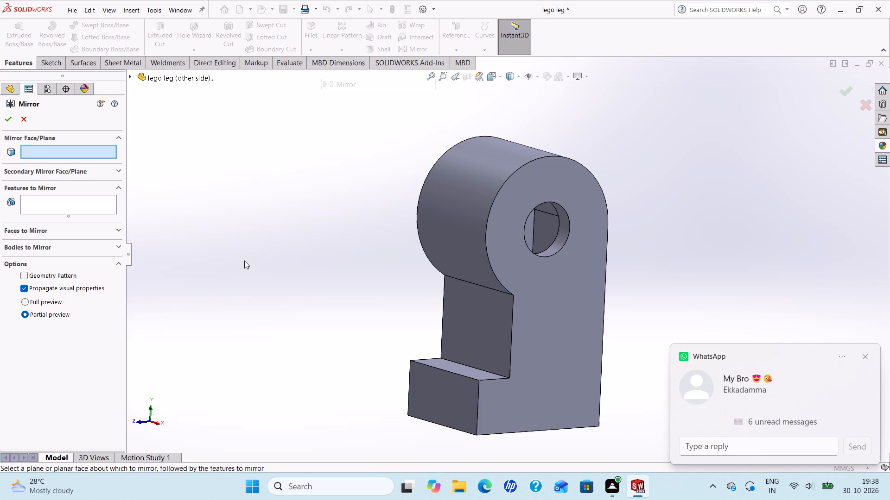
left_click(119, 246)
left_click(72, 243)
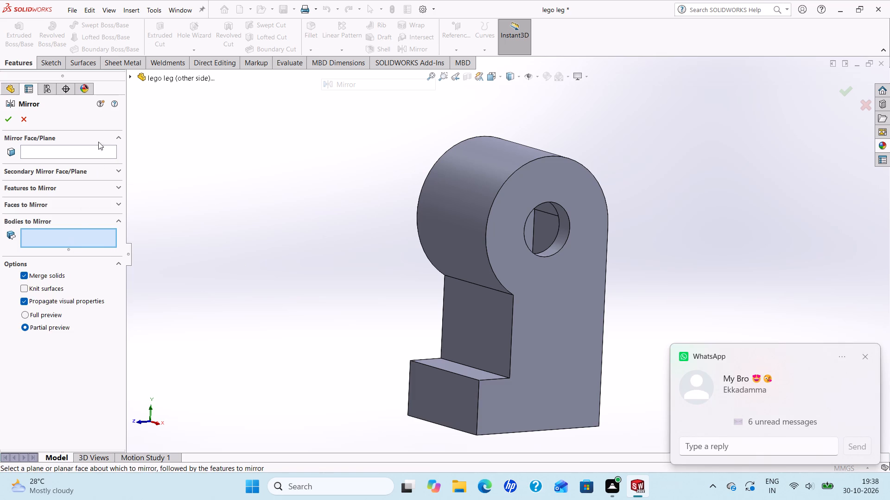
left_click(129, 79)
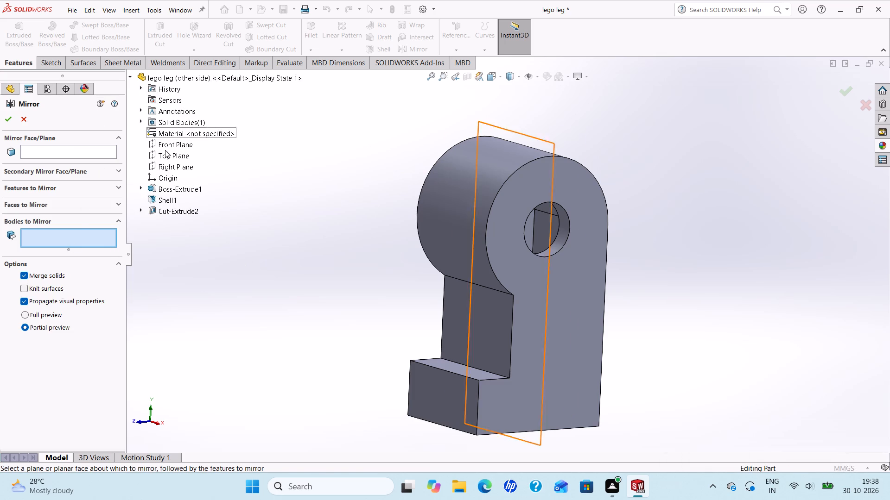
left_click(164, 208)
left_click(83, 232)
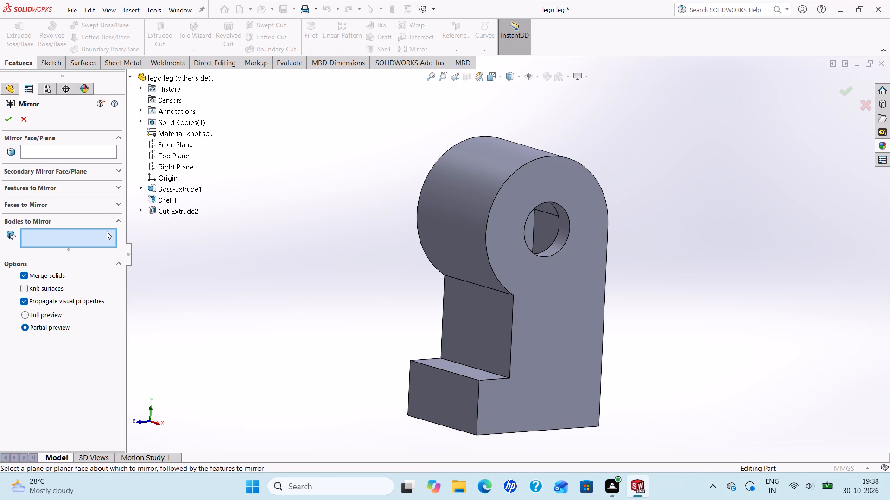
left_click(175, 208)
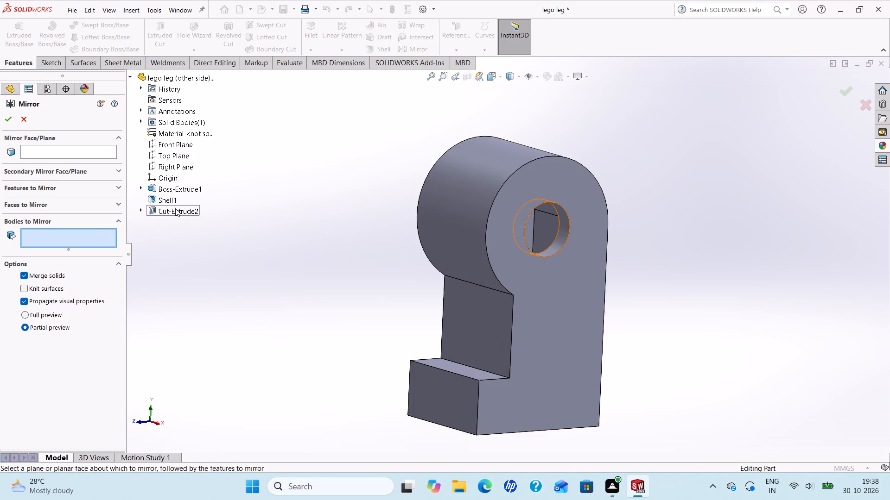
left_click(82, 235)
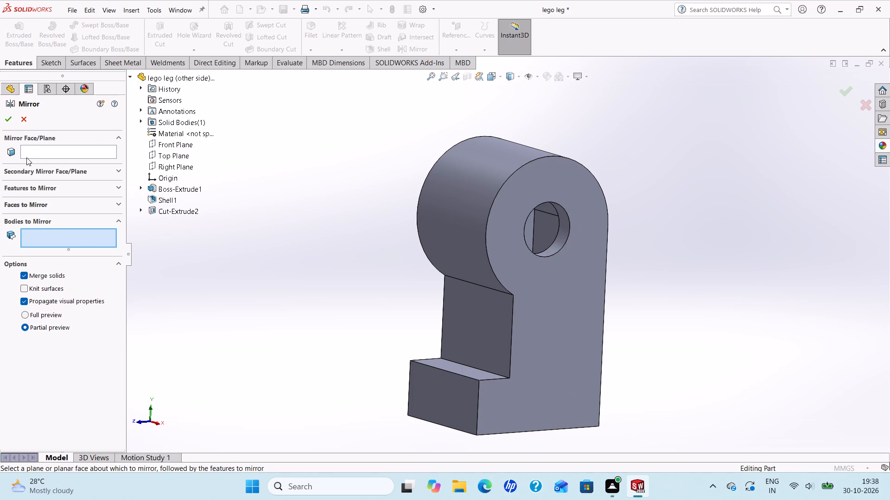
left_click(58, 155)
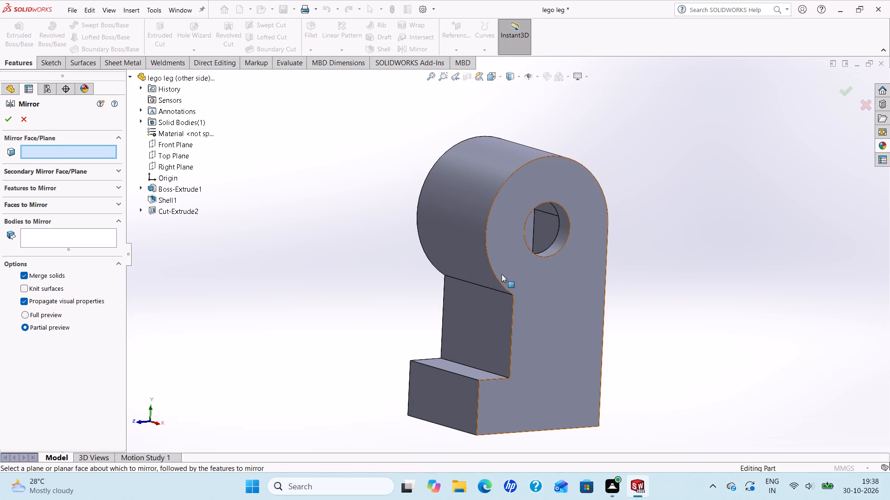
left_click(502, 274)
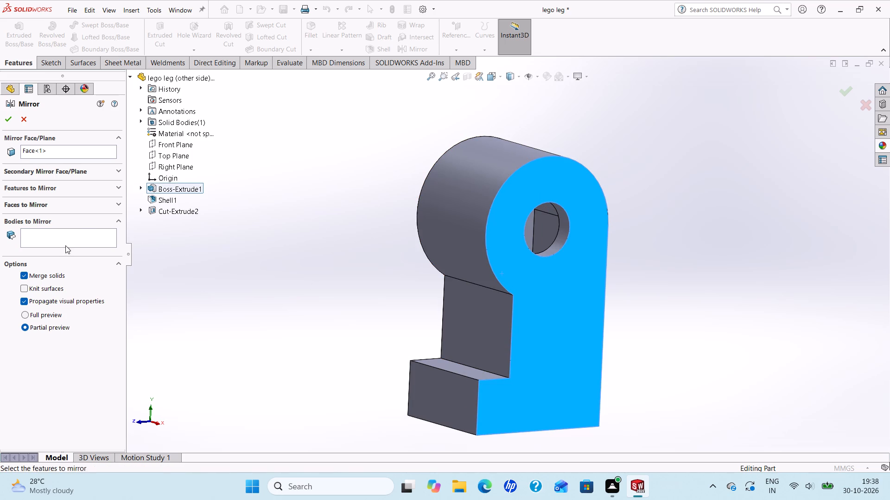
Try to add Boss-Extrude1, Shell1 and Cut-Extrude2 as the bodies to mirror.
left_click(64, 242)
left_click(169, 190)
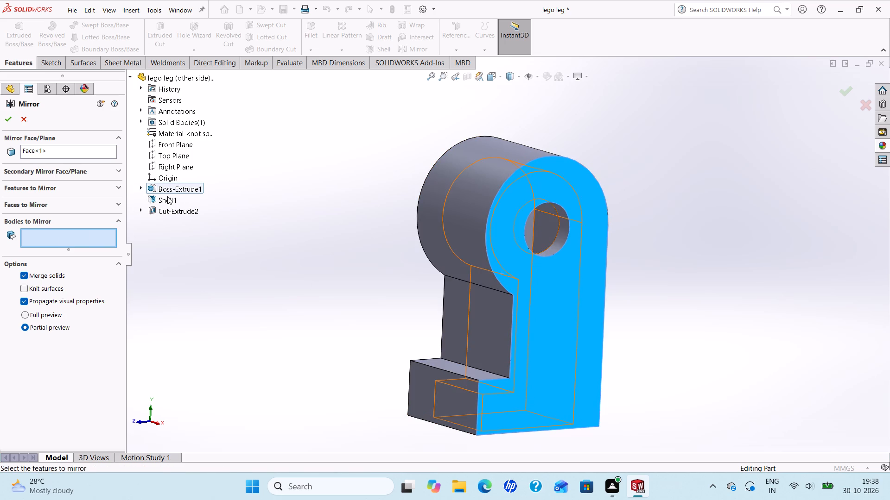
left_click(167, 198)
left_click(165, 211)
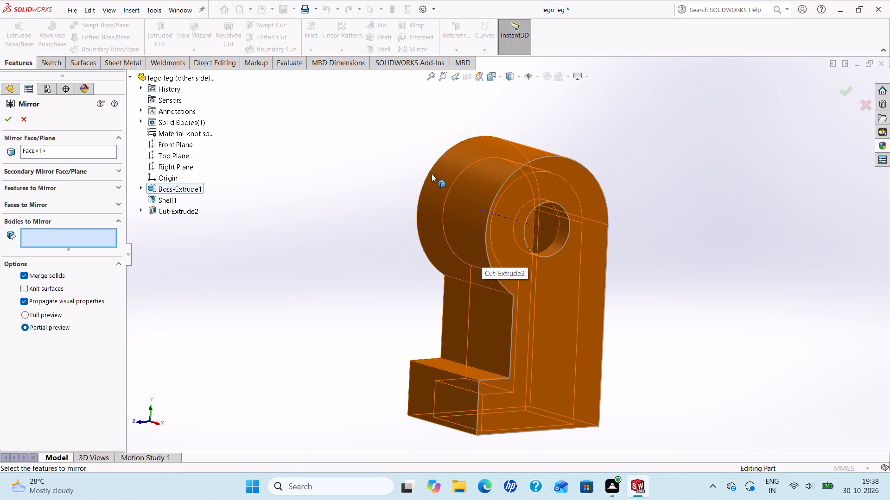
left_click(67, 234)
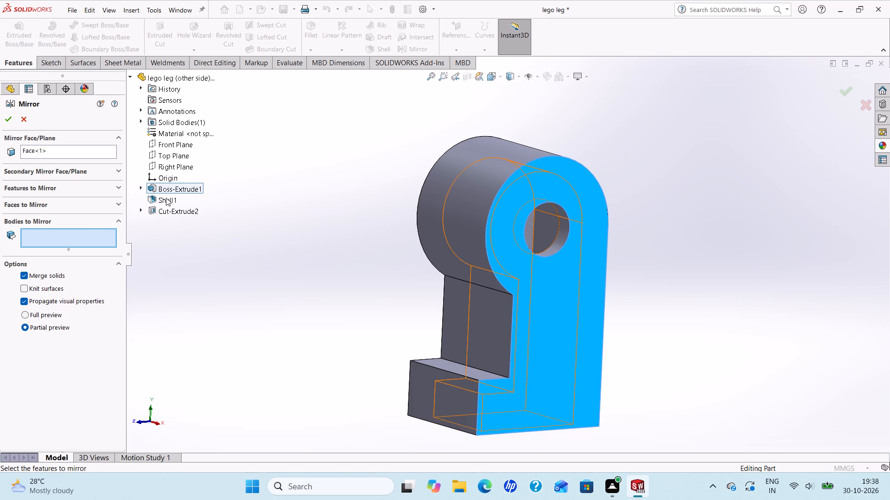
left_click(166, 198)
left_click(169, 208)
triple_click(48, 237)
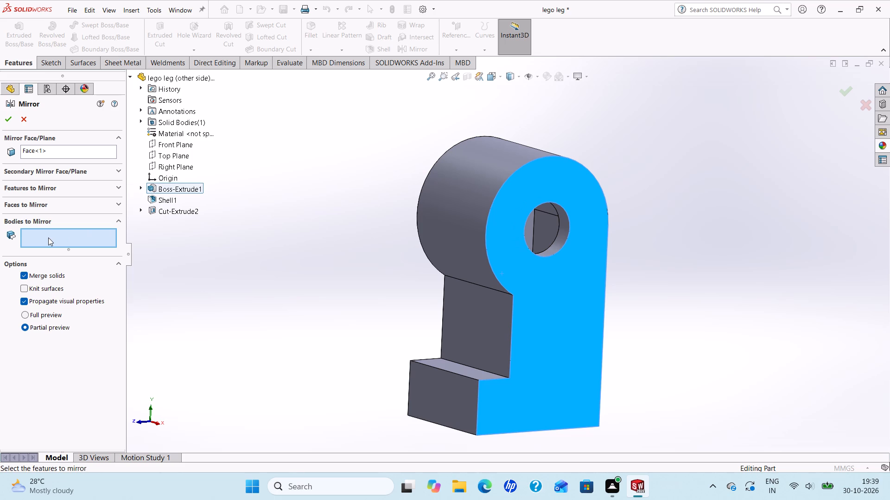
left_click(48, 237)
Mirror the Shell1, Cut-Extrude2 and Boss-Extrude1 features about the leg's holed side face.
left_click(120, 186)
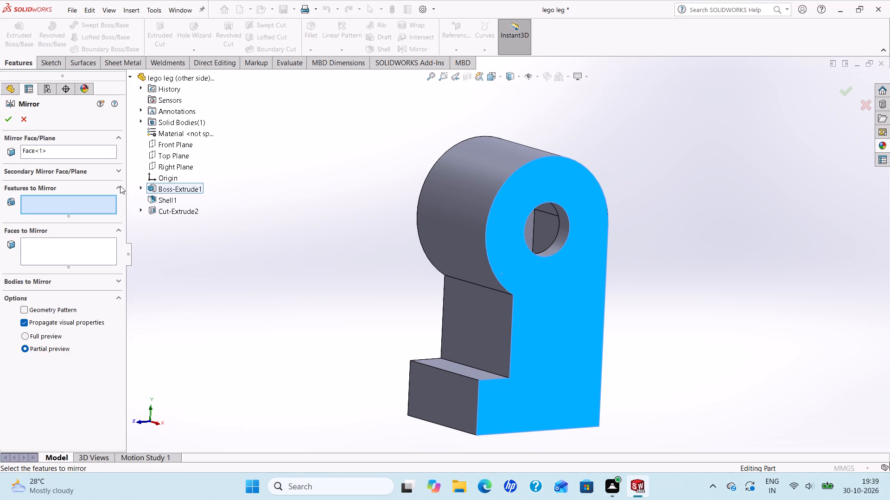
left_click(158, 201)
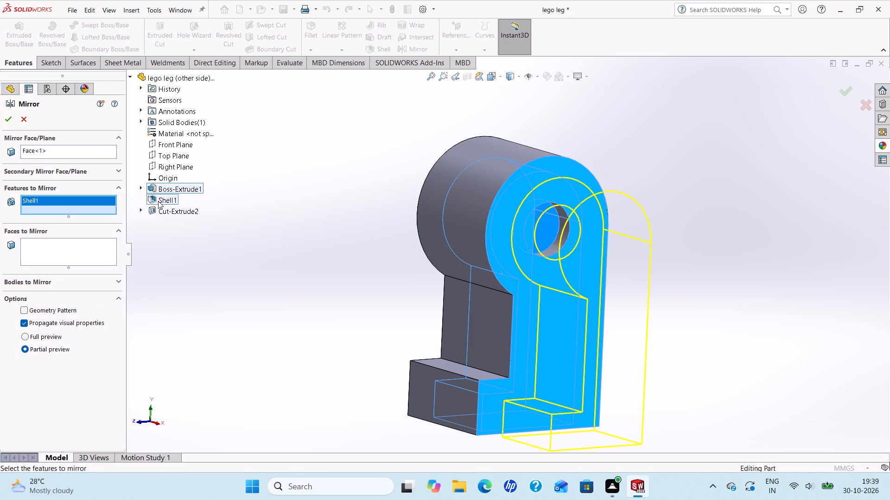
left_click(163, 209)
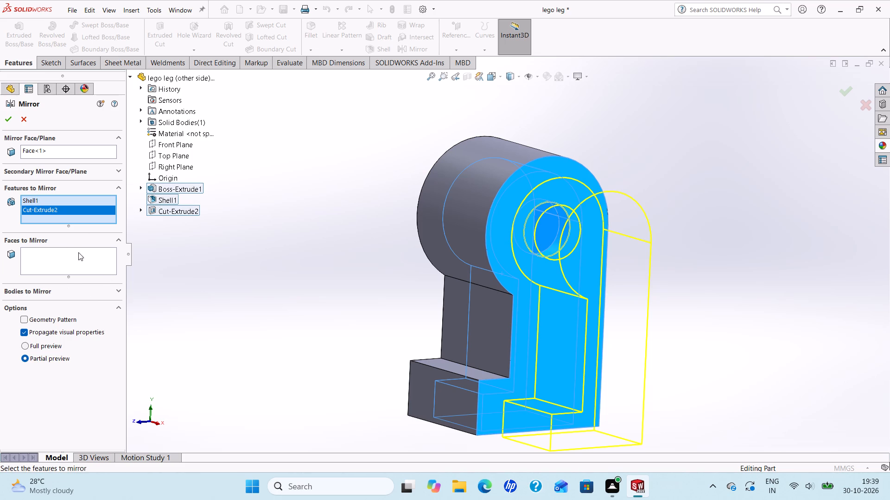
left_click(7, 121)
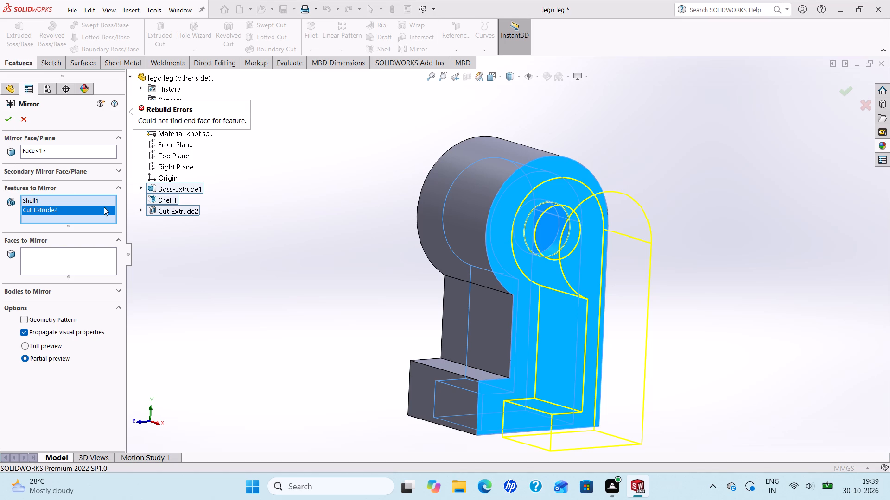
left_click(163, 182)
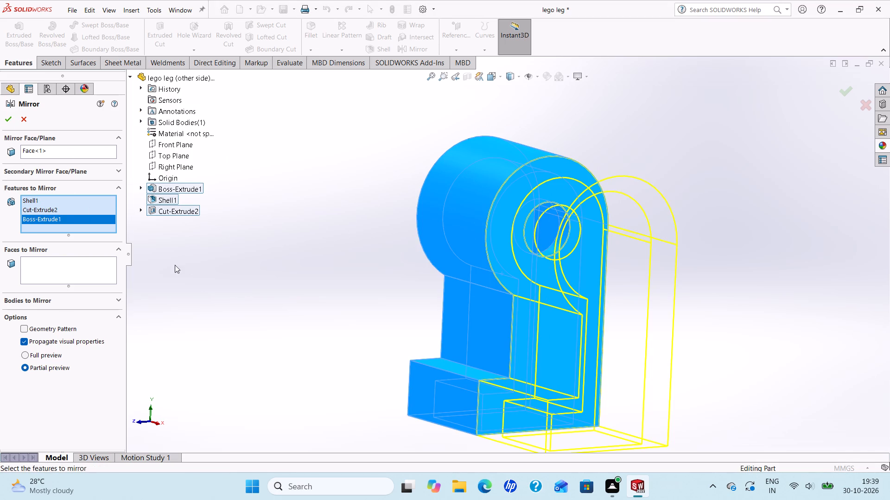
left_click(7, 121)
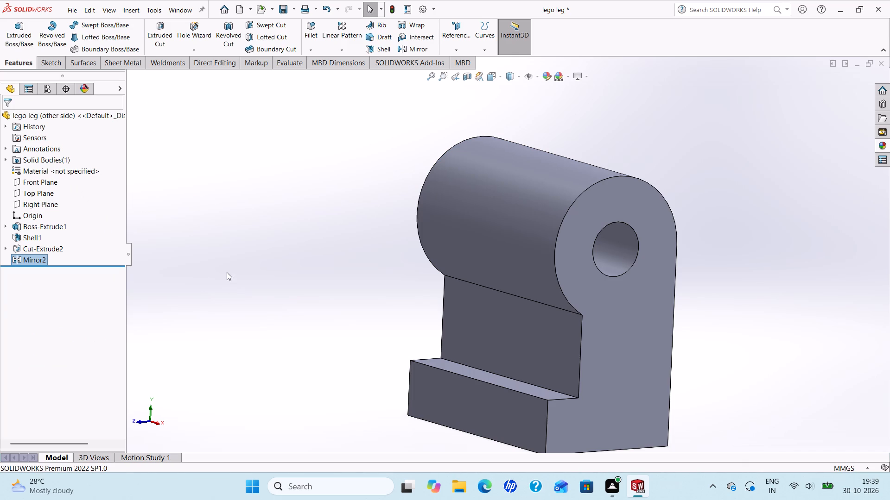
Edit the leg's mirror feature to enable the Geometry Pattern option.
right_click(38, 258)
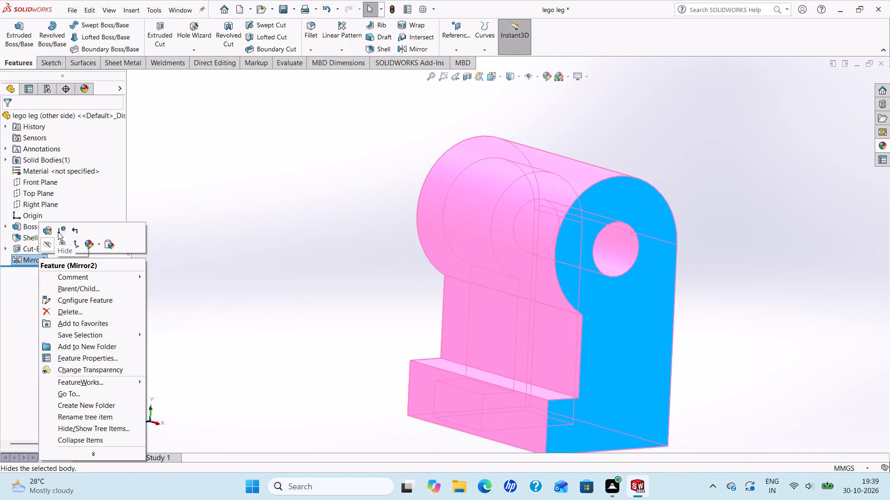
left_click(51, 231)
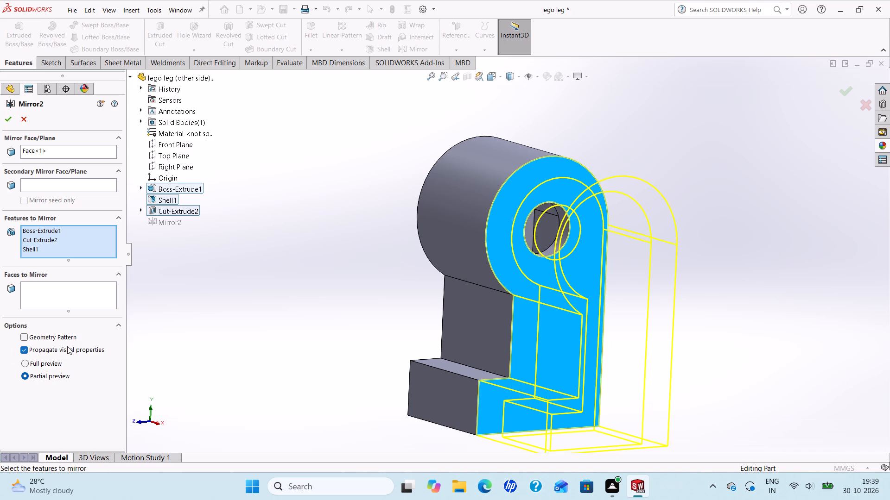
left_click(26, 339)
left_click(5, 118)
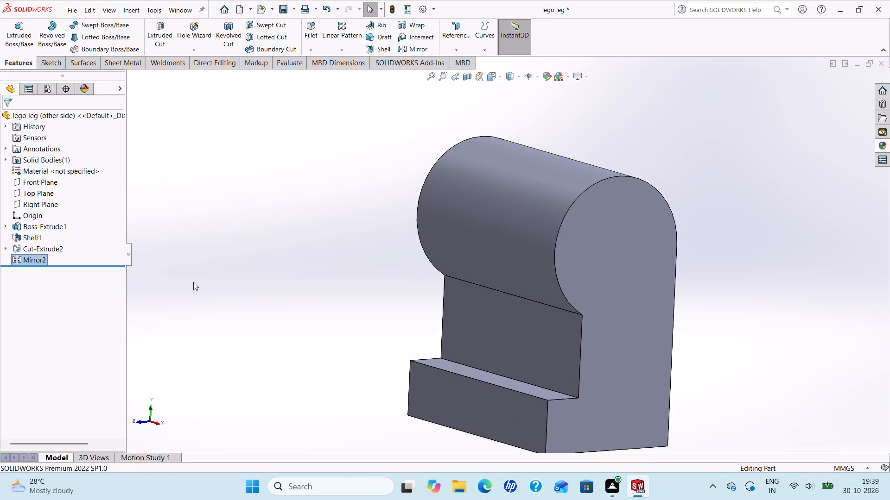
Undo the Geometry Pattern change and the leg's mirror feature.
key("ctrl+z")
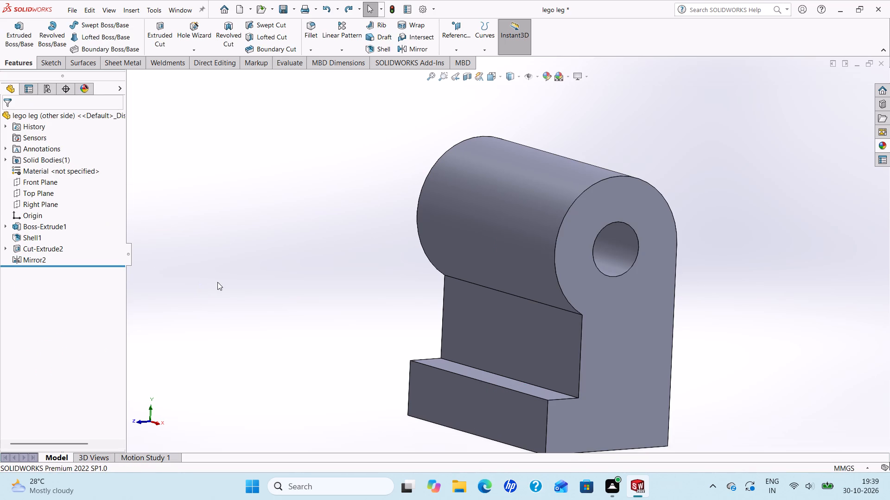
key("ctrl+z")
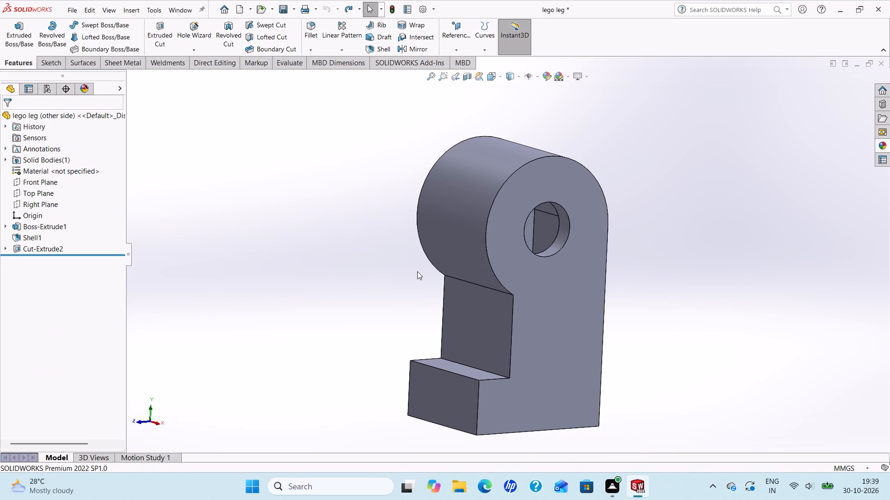
Save the lego leg part and close it.
scroll(417, 271, "up", 2)
scroll(445, 275, "down", 2)
scroll(445, 259, "up", 3)
middle_click_drag(526, 277, 483, 263)
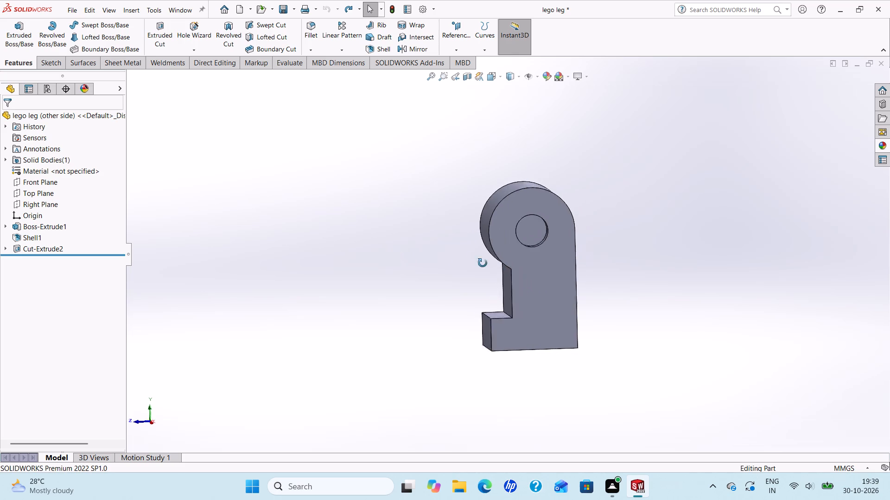
middle_click_drag(483, 263, 347, 280)
key("ctrl+s")
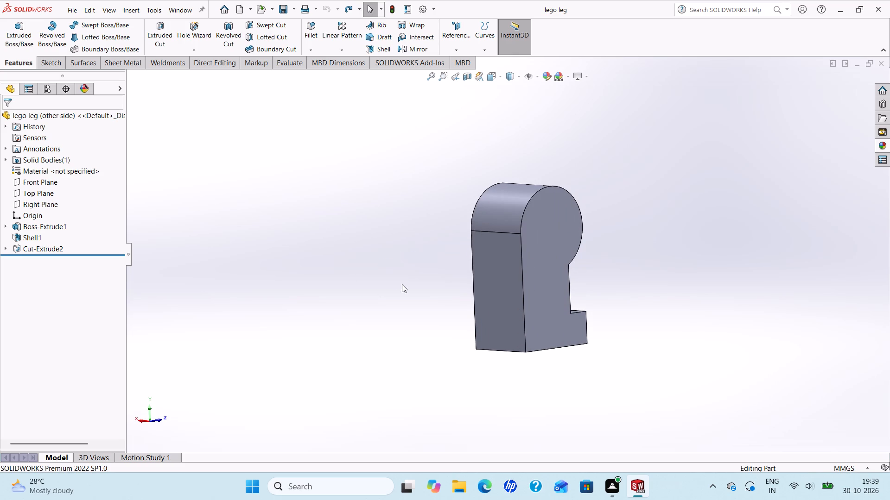
scroll(578, 251, "down", 1)
scroll(568, 251, "up", 2)
scroll(552, 251, "down", 2)
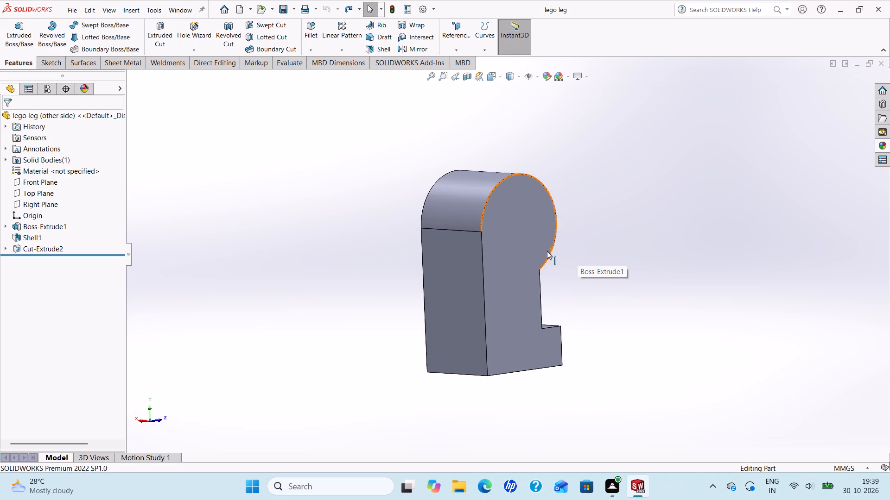
left_click(887, 65)
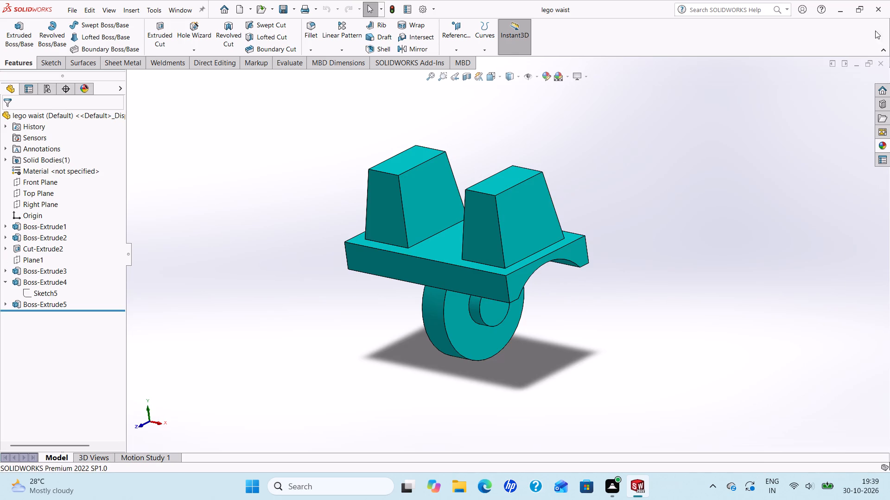
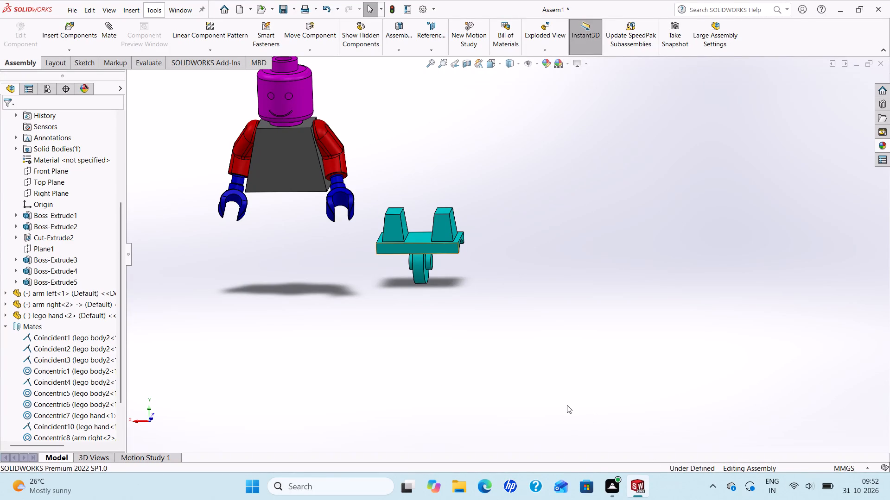
Examine the minifigure assembly from several angles, looking at the hands, the arms and the separate hip part.
scroll(345, 156, "up", 3)
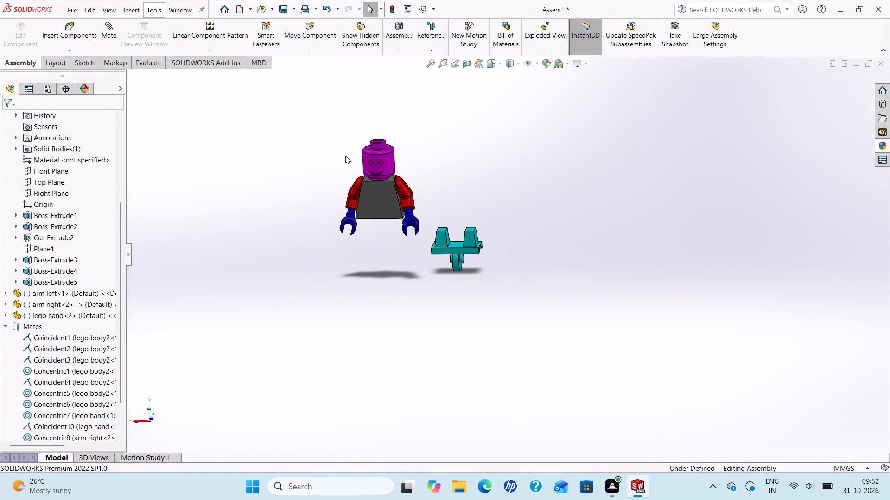
scroll(361, 159, "down", 1)
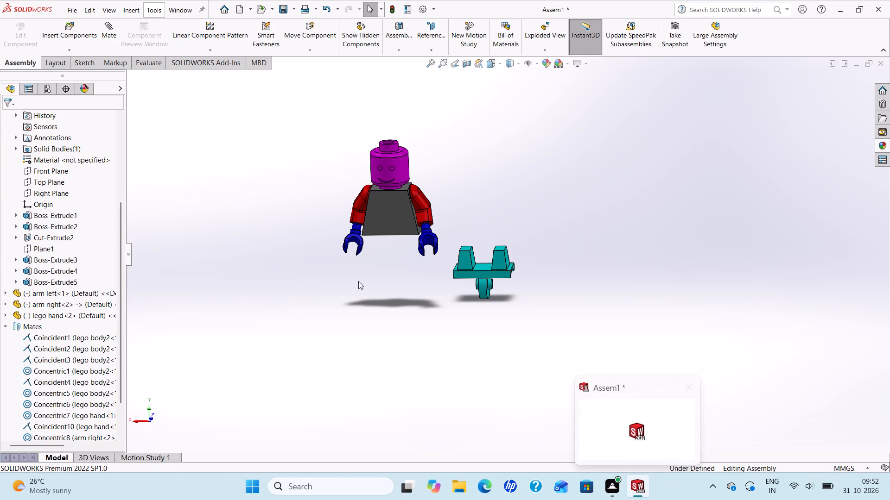
scroll(499, 218, "down", 2)
scroll(497, 217, "up", 2)
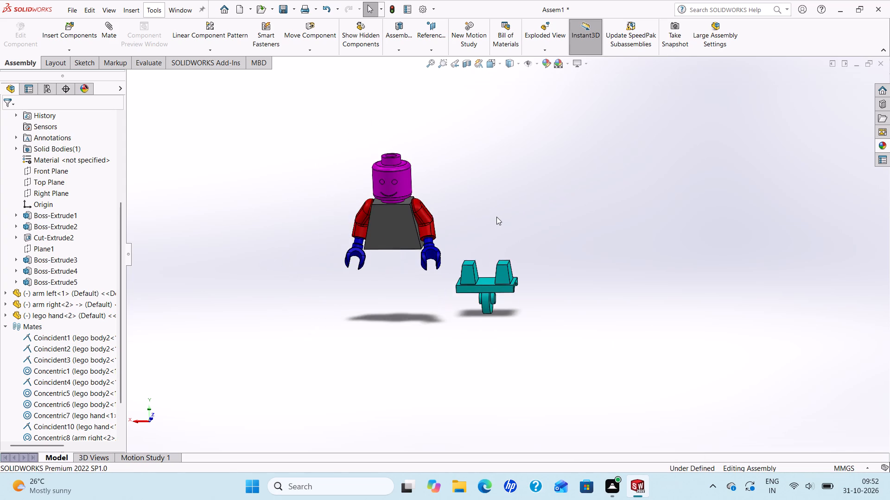
scroll(312, 115, "down", 2)
scroll(514, 281, "up", 3)
scroll(514, 281, "down", 1)
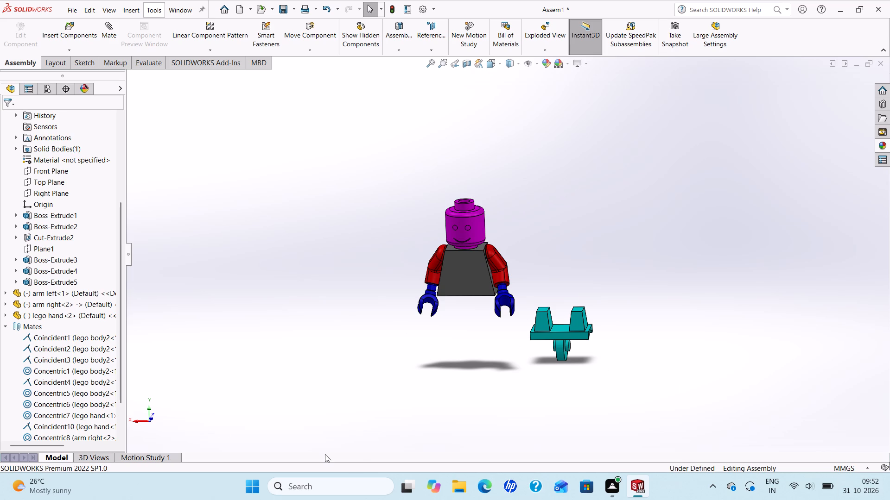
scroll(539, 339, "down", 2)
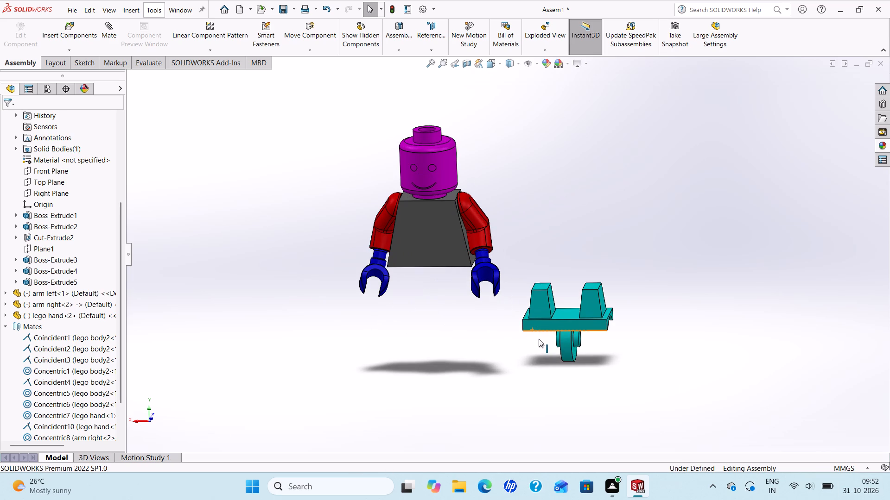
middle_click_drag(545, 355, 467, 343)
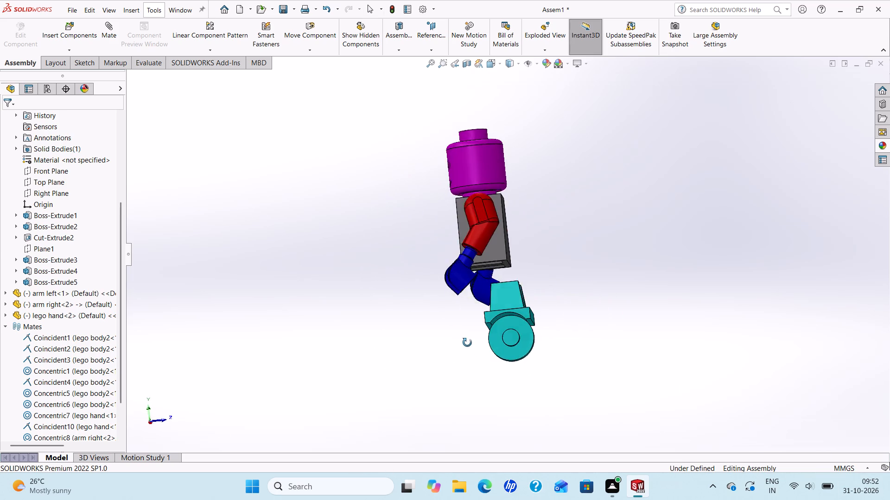
middle_click_drag(467, 343, 541, 396)
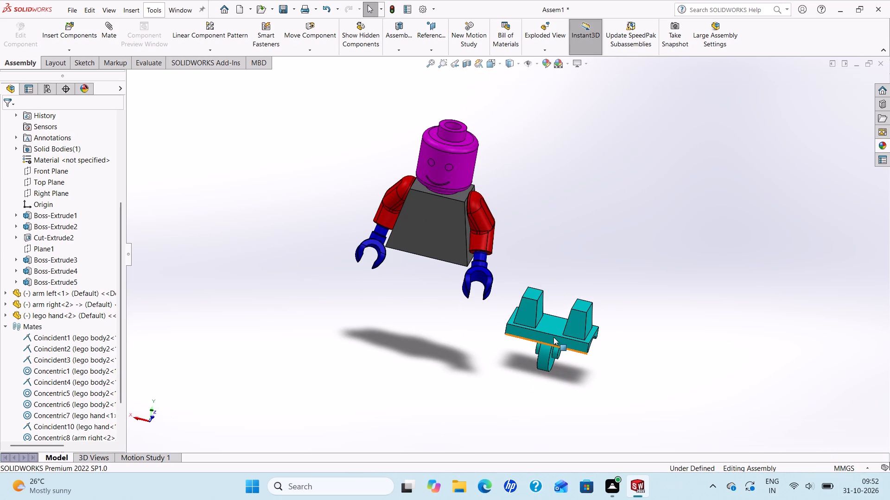
scroll(552, 336, "up", 2)
scroll(512, 275, "down", 1)
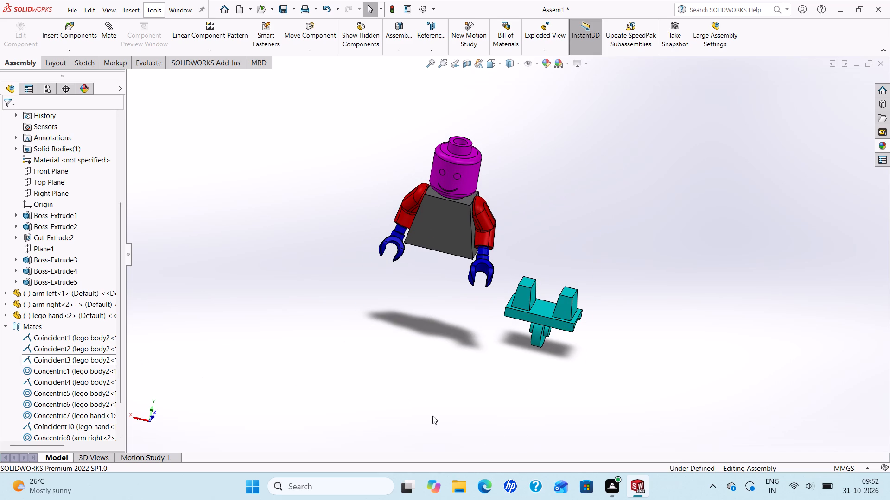
scroll(299, 346, "up", 1)
scroll(505, 243, "down", 1)
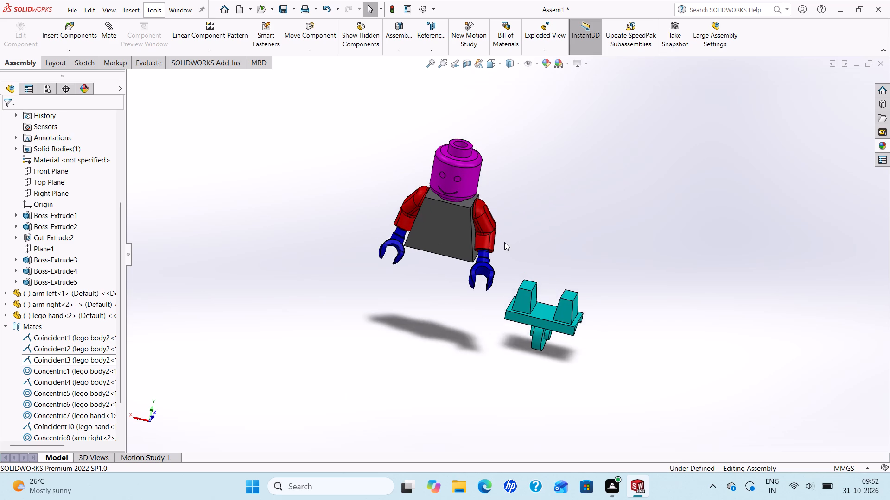
scroll(504, 242, "down", 2)
scroll(477, 251, "up", 2)
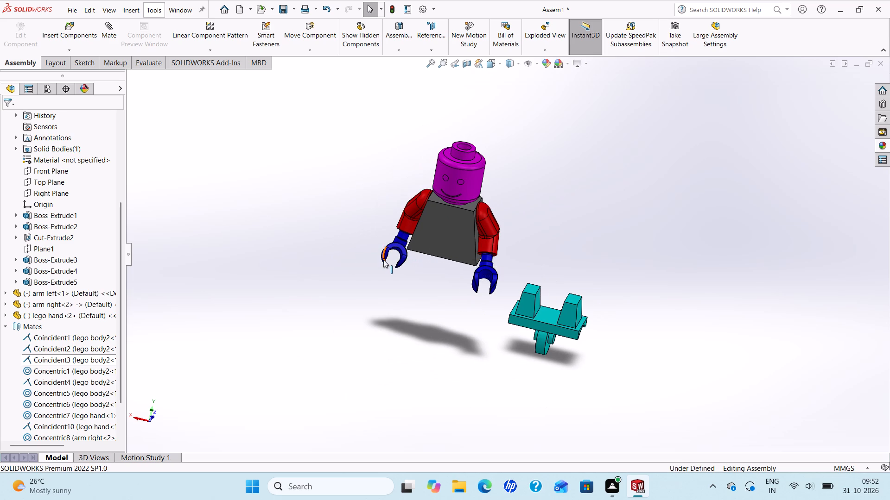
scroll(383, 260, "down", 1)
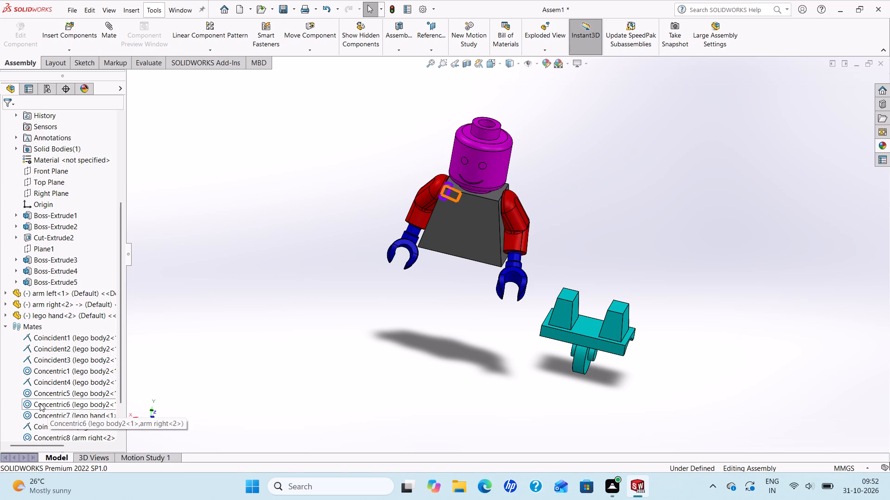
Delete the mates Coincident10 and Coincident11 that seat the two hands against the left and right arms.
right_click(31, 428)
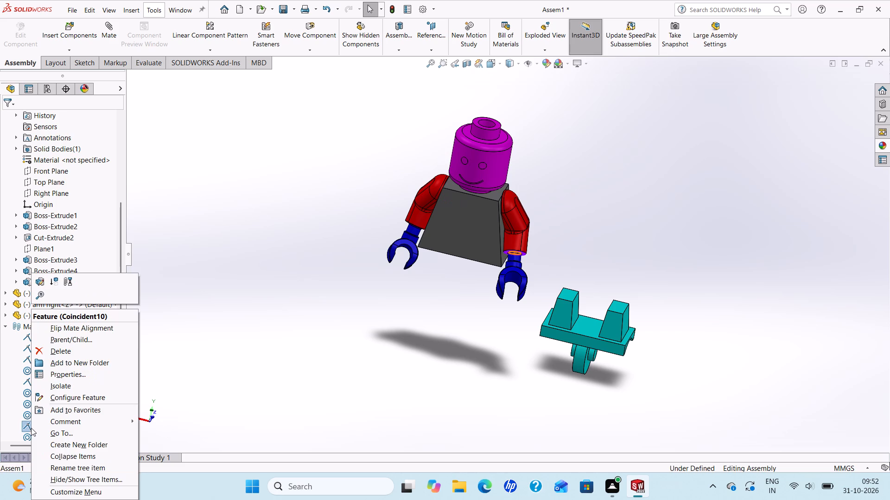
left_click(59, 351)
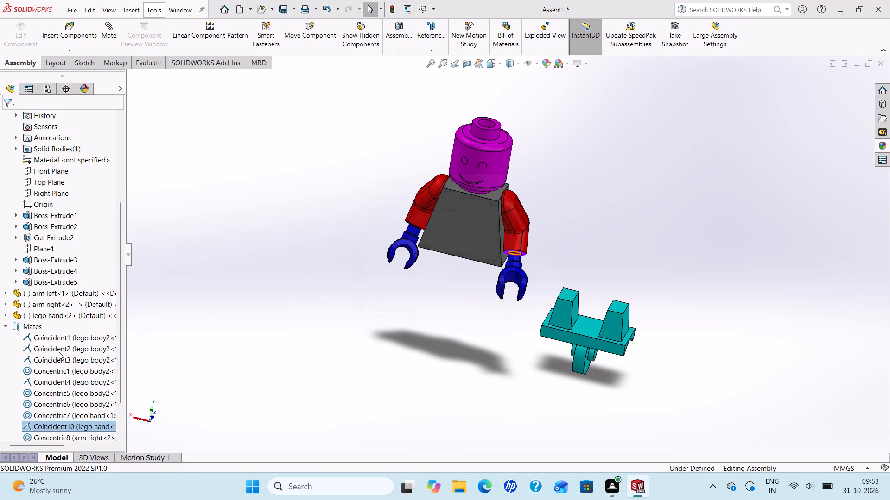
left_click(518, 180)
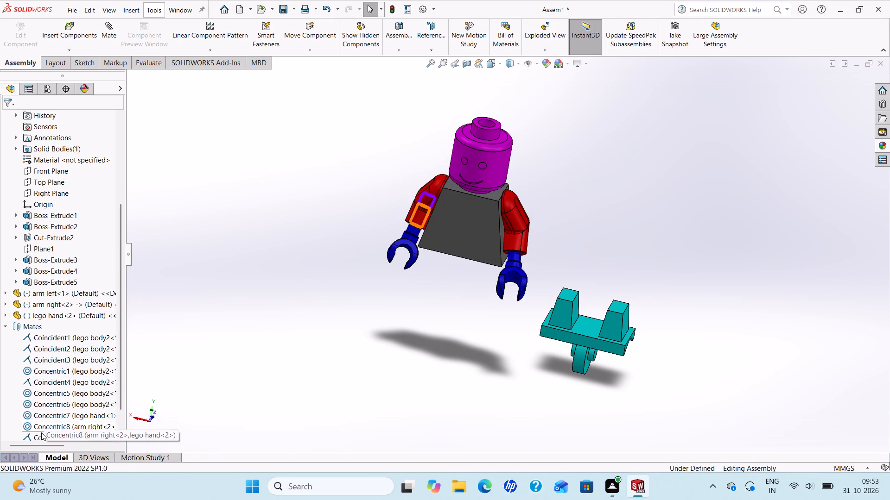
right_click(38, 435)
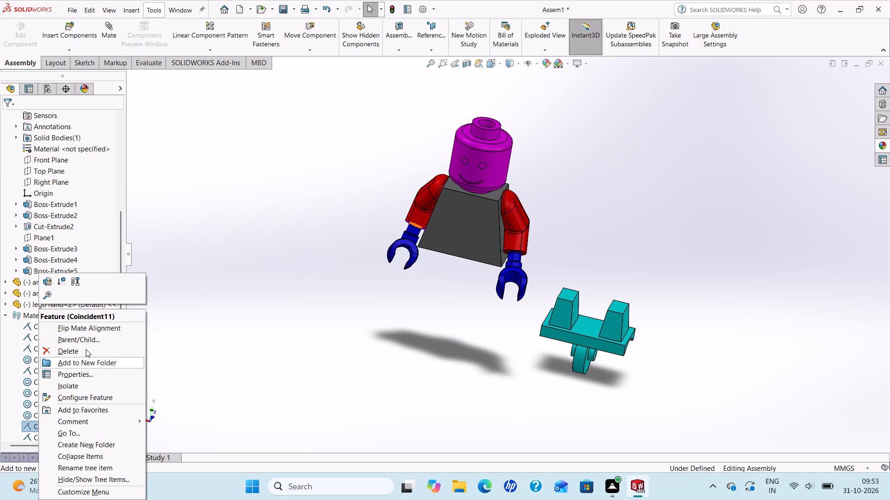
left_click(80, 354)
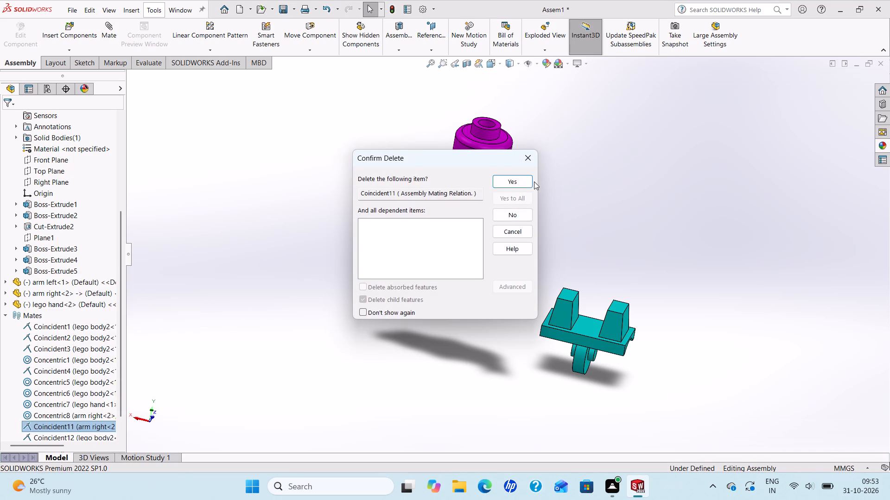
left_click(515, 181)
Add a tangent mate between the rounded wrist shoulder face of lego hand<2> and the lower end face of arm right<2>.
scroll(520, 243, "down", 2)
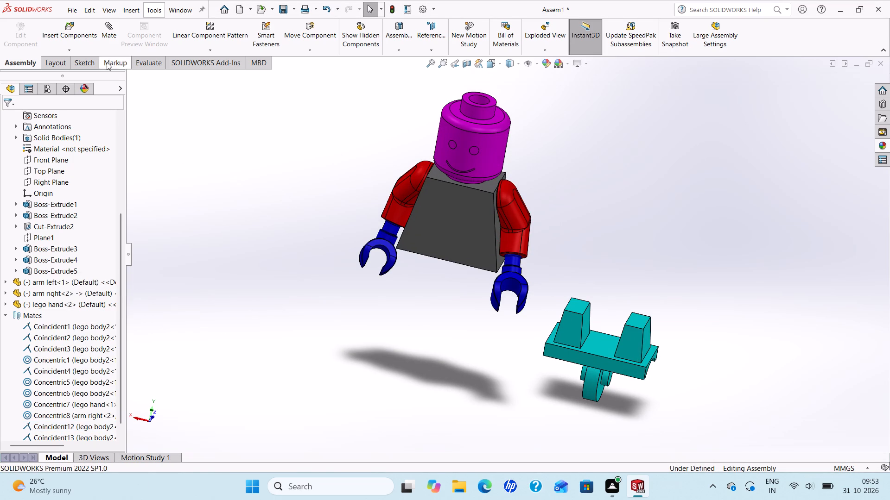
left_click(106, 34)
scroll(356, 234, "down", 2)
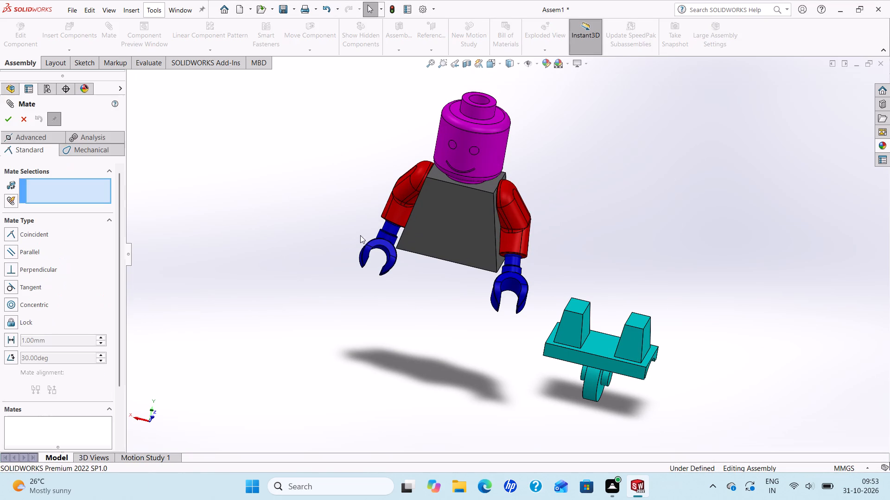
scroll(397, 240, "down", 3)
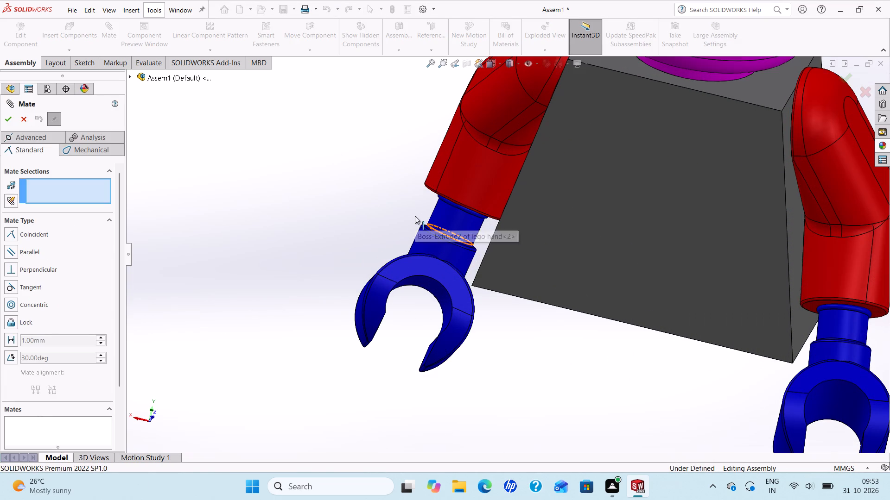
middle_click_drag(415, 216, 437, 258)
scroll(439, 227, "down", 4)
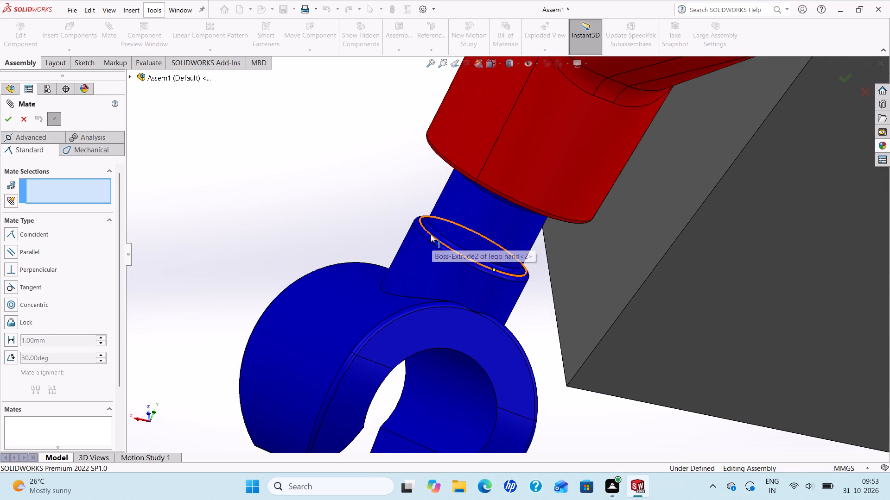
scroll(431, 237, "down", 2)
middle_click_drag(443, 227, 443, 256)
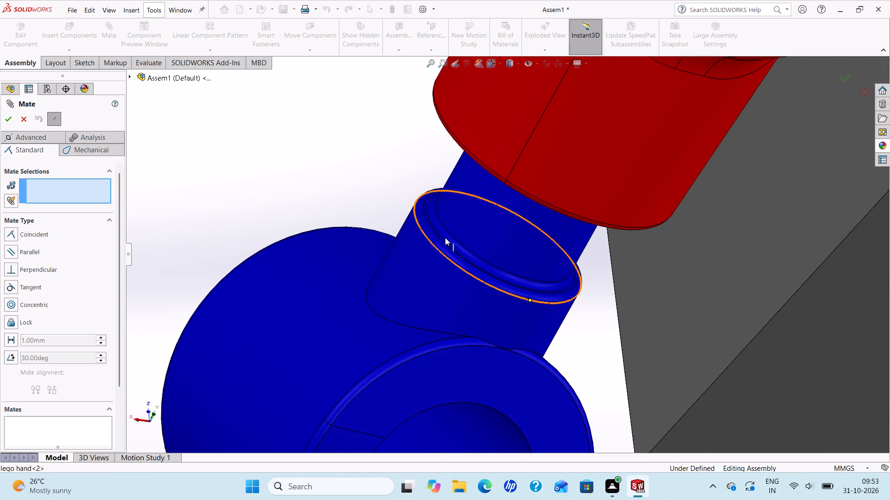
scroll(445, 236, "down", 3)
left_click(428, 237)
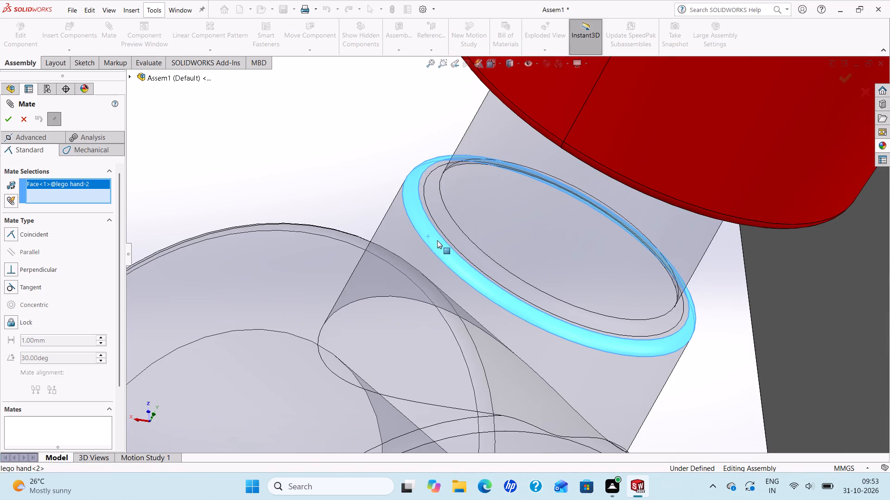
middle_click_drag(436, 240, 443, 116)
left_click(451, 106)
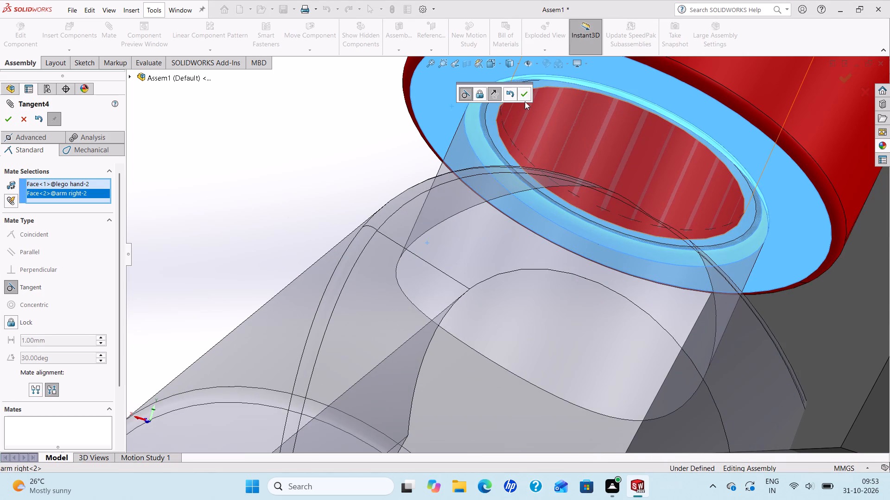
left_click(525, 94)
Add a tangent mate between the rounded wrist shoulder face of lego hand<1> and the lower end face of arm left<1>, and finish mating.
scroll(519, 97, "up", 5)
middle_click_drag(540, 154, 530, 172)
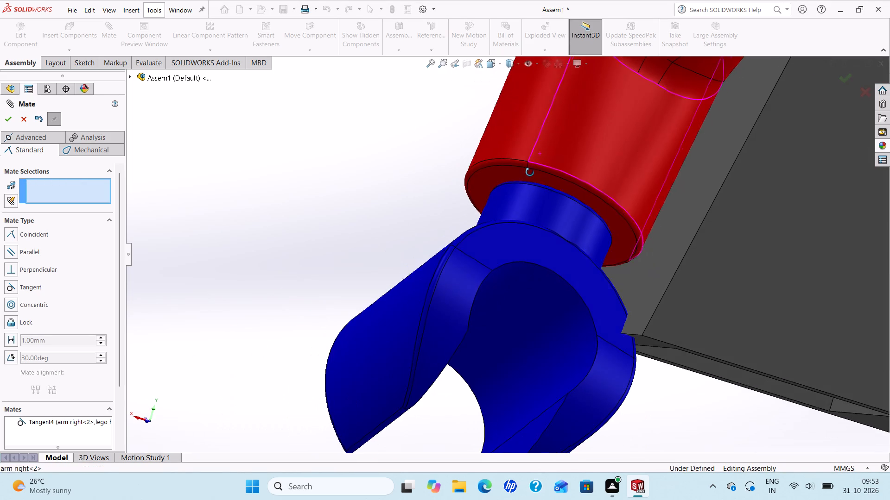
middle_click_drag(530, 172, 507, 220)
scroll(506, 220, "up", 4)
scroll(585, 270, "up", 4)
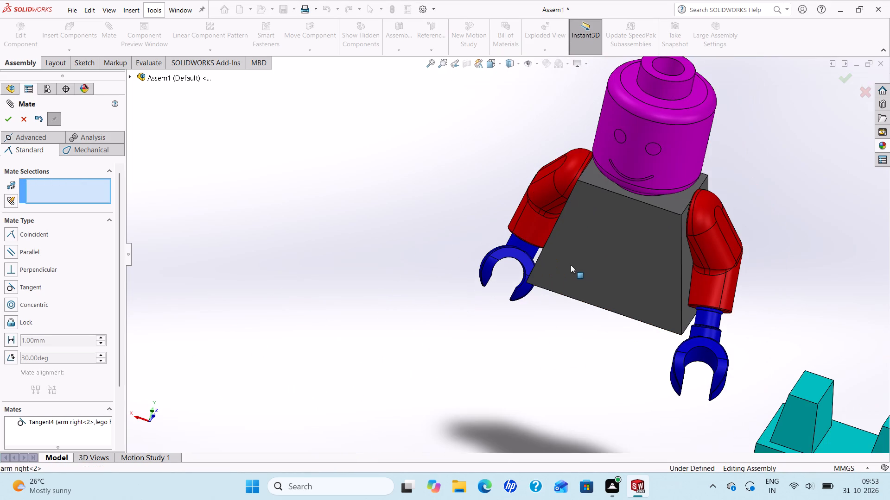
scroll(716, 312, "down", 5)
middle_click_drag(683, 308, 663, 348)
scroll(646, 333, "down", 4)
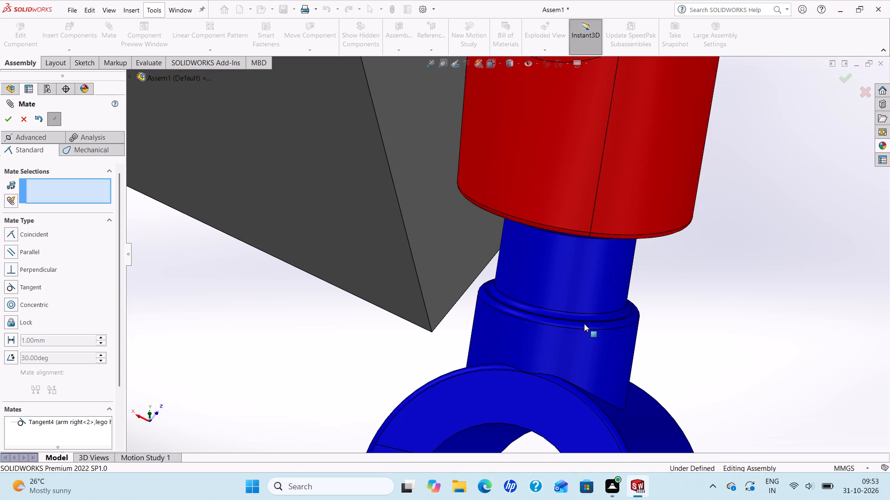
left_click(584, 324)
middle_click_drag(585, 321, 591, 216)
scroll(590, 214, "up", 1)
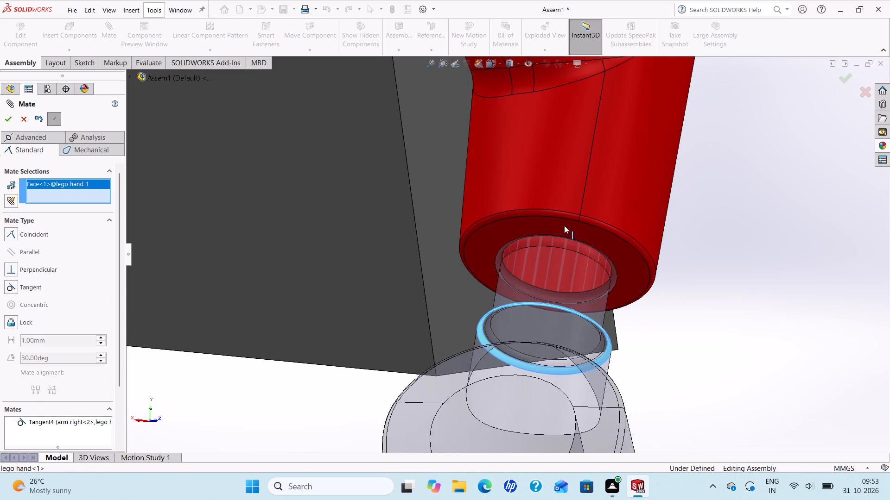
left_click(559, 224)
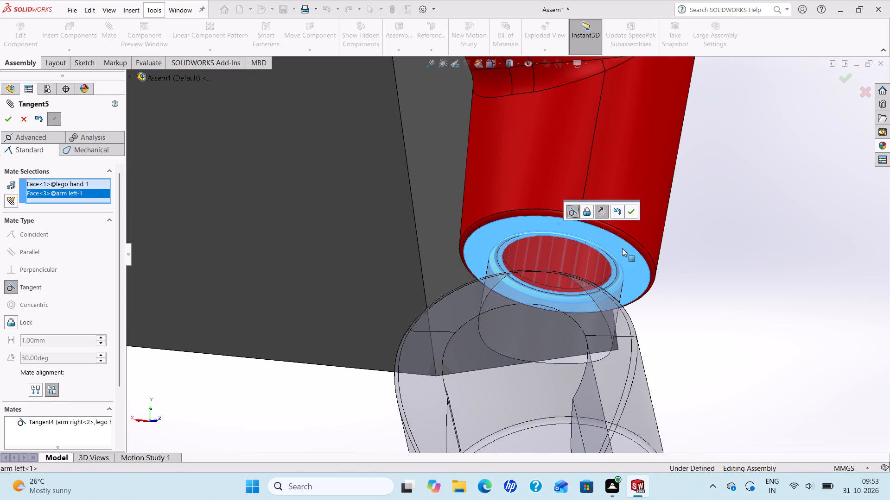
left_click(631, 212)
scroll(613, 237, "up", 3)
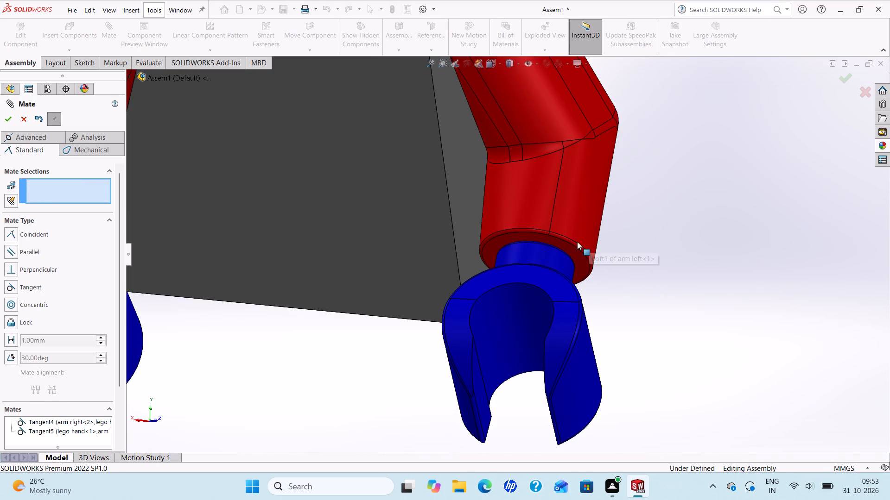
scroll(577, 242, "up", 4)
left_click(9, 121)
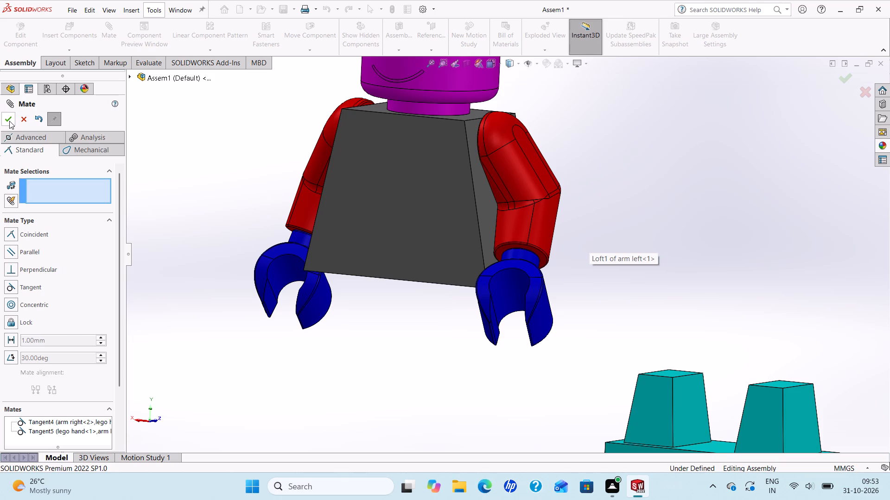
Swing the left arm about its shoulder and back to test how the arm and hand move together.
scroll(335, 196, "up", 5)
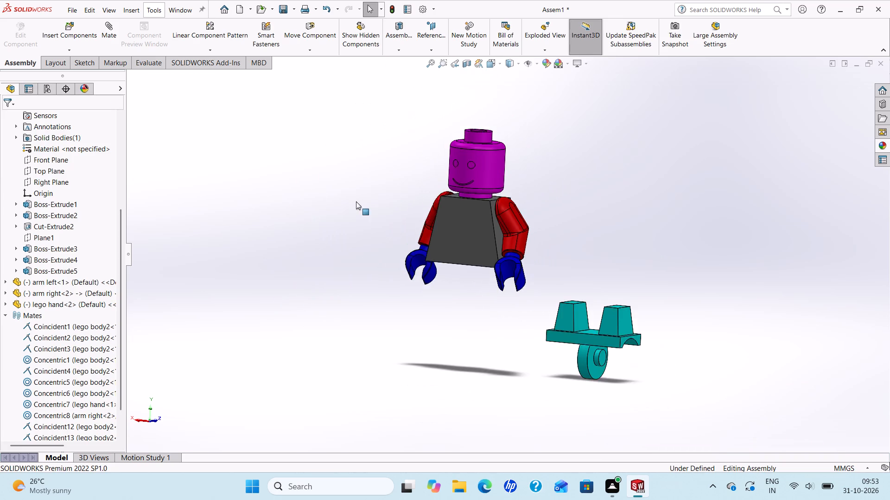
scroll(380, 206, "down", 2)
left_click_drag(606, 258, 570, 281)
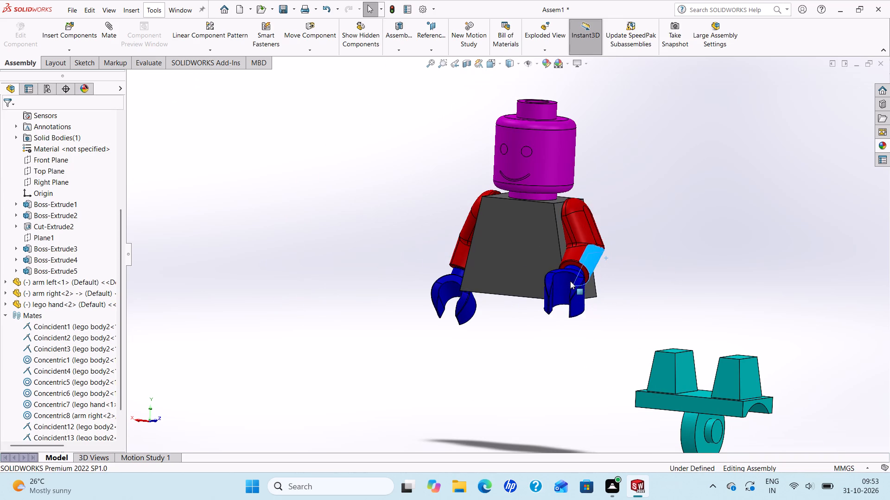
left_click_drag(570, 281, 608, 285)
key("Escape")
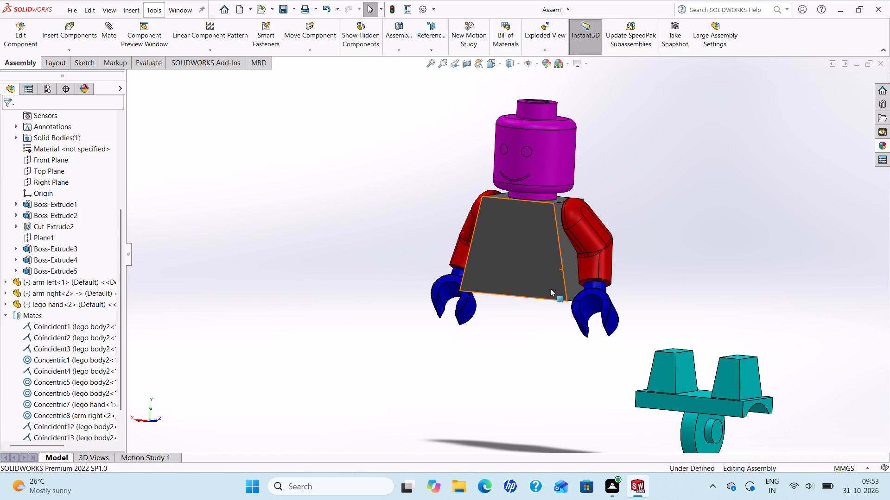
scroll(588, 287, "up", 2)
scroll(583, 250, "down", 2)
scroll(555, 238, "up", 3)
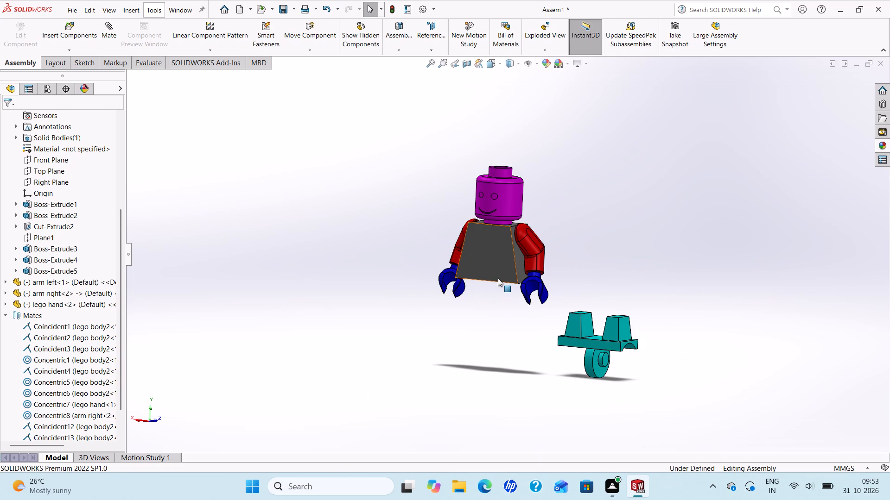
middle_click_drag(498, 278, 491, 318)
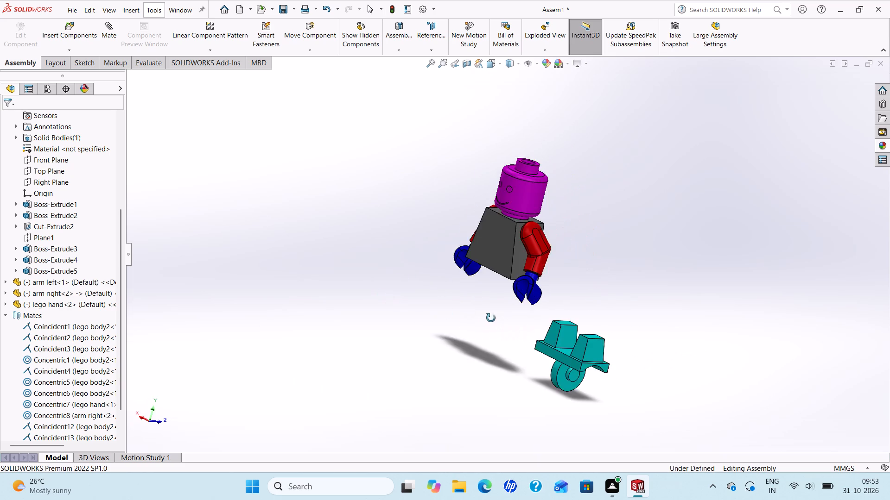
Insert the part lego leg, in its "other side" configuration, below the torso beside the waist part.
middle_click_drag(491, 318, 550, 311)
middle_click_drag(550, 311, 519, 349)
scroll(534, 332, "up", 1)
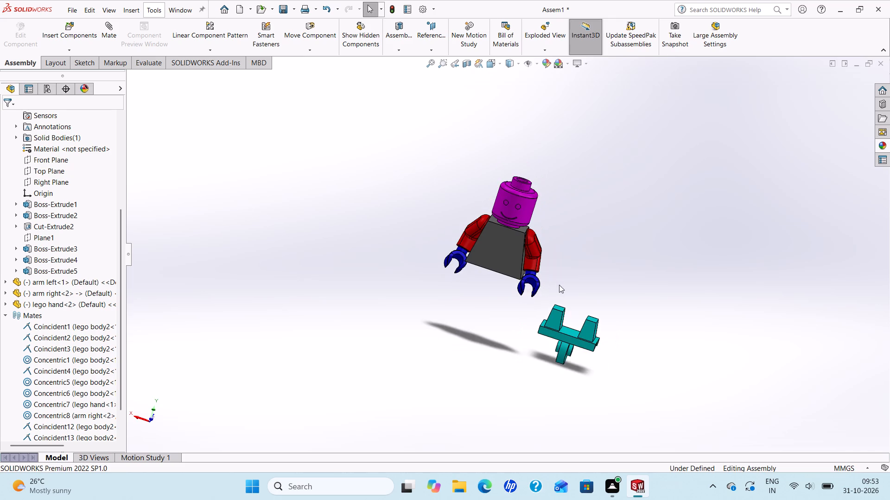
scroll(548, 273, "up", 1)
scroll(554, 226, "down", 1)
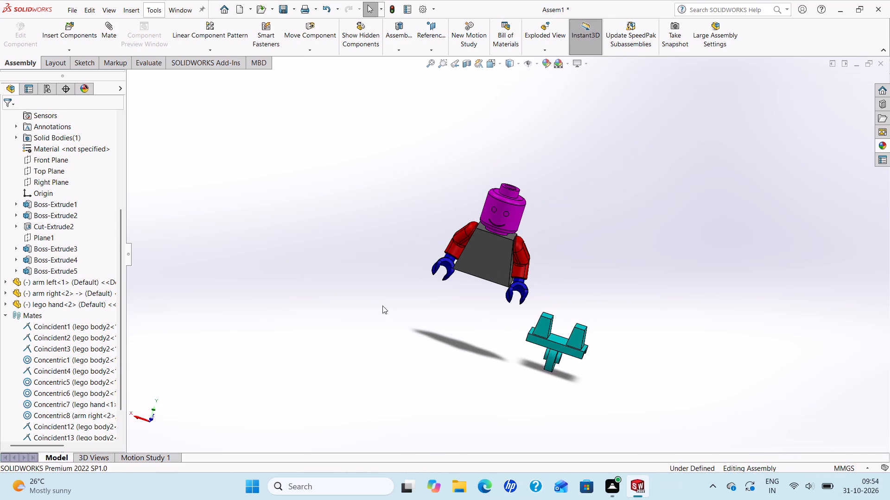
left_click(65, 34)
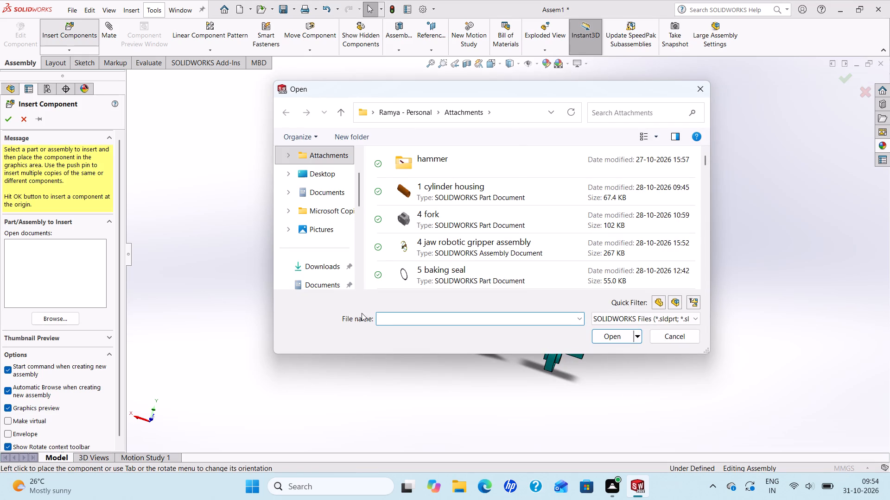
type("le")
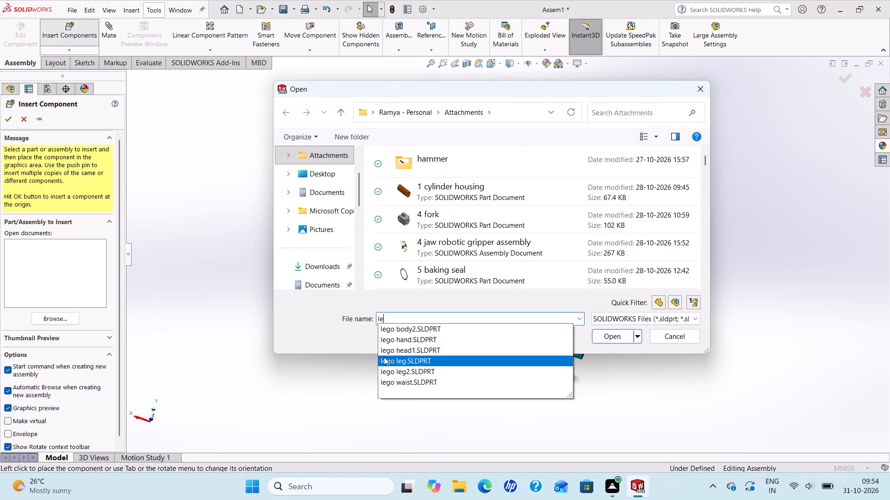
left_click(385, 360)
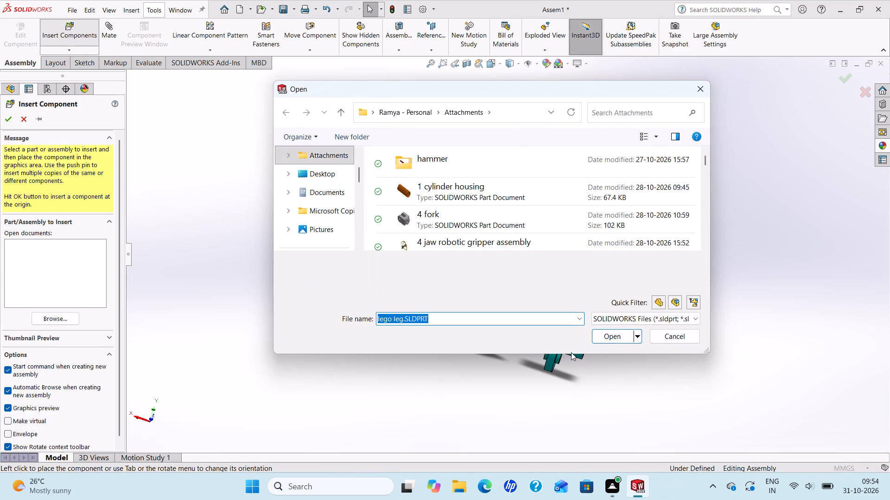
left_click(606, 334)
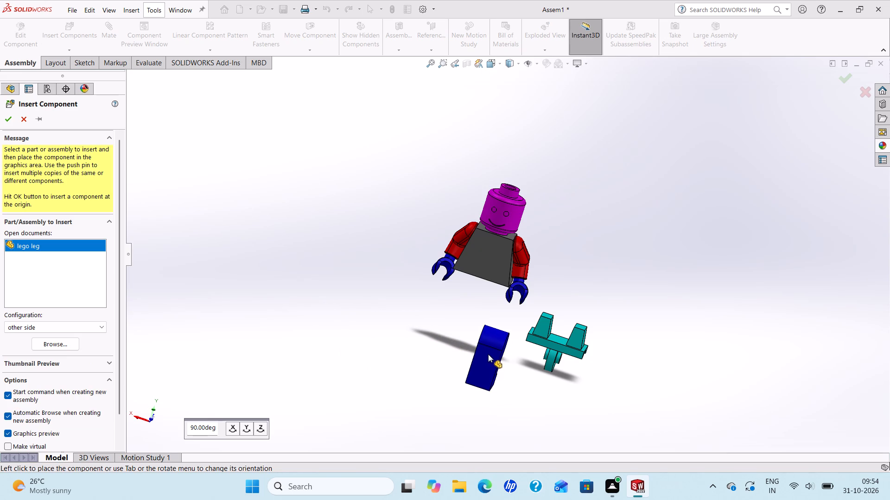
left_click(488, 351)
Insert the part lego leg2 in its Default configuration, placing it upright beside the first leg, on the side away from the waist.
middle_click_drag(447, 347, 413, 332)
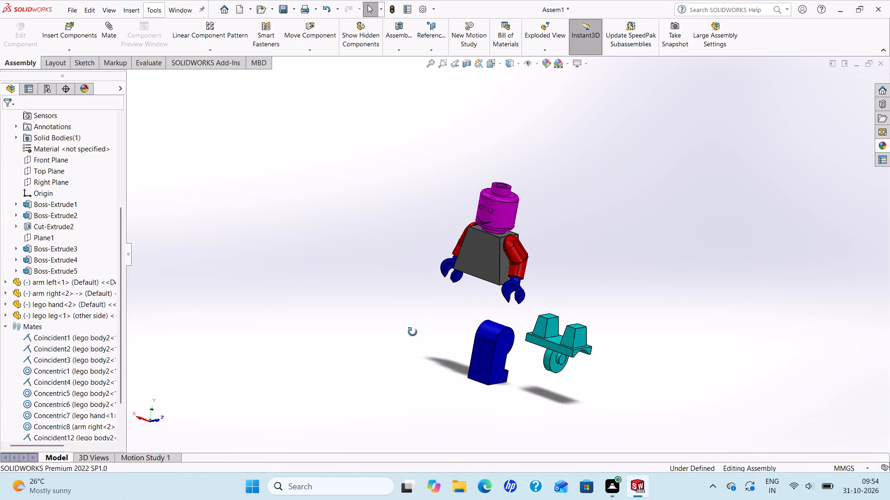
middle_click_drag(413, 332, 453, 350)
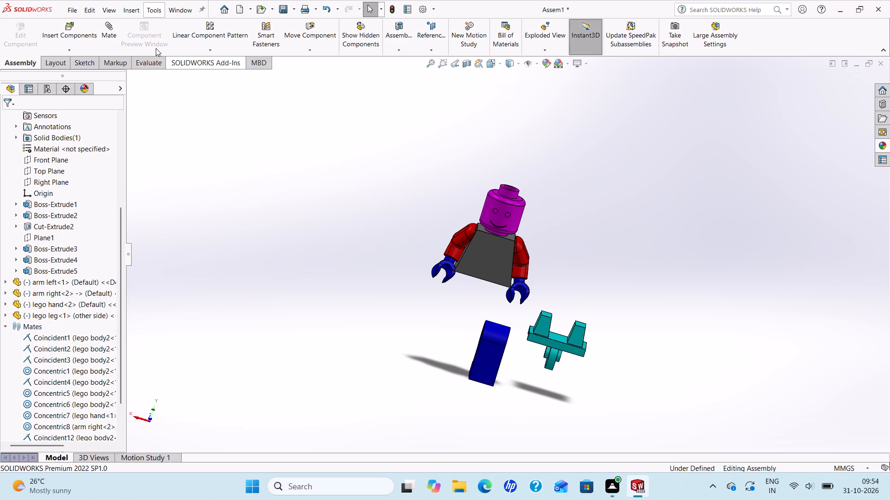
left_click(64, 38)
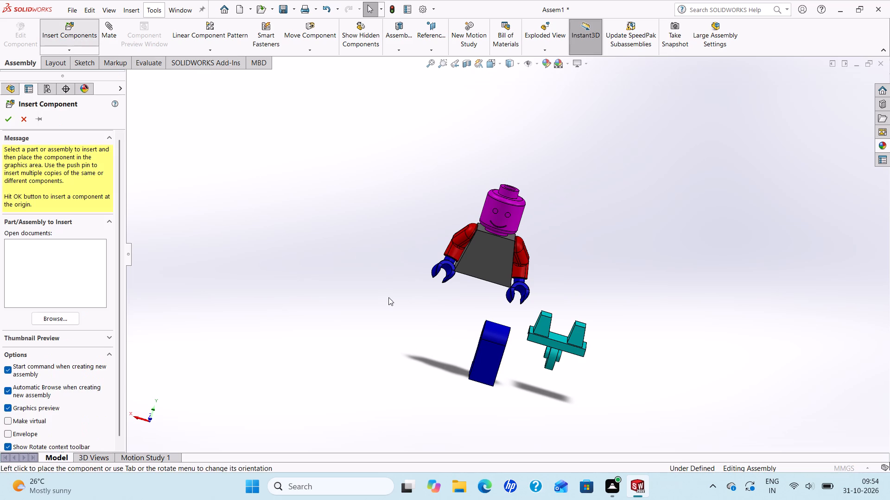
key("l")
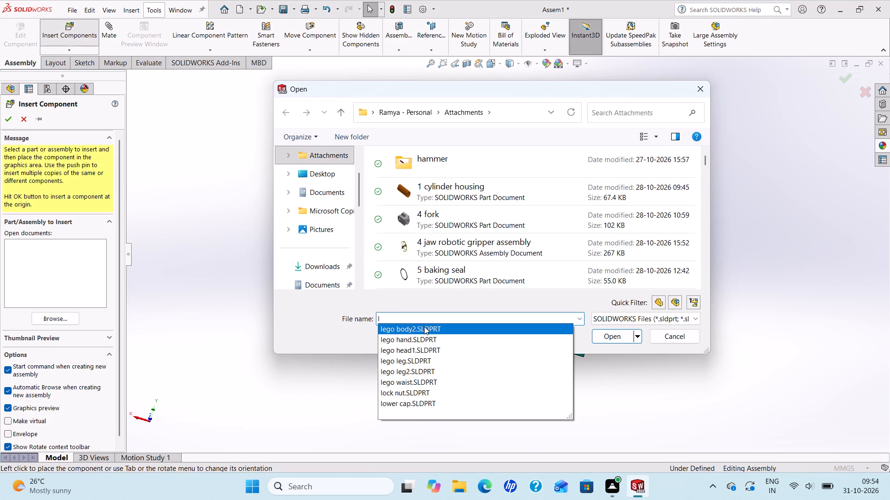
left_click(394, 369)
left_click(604, 333)
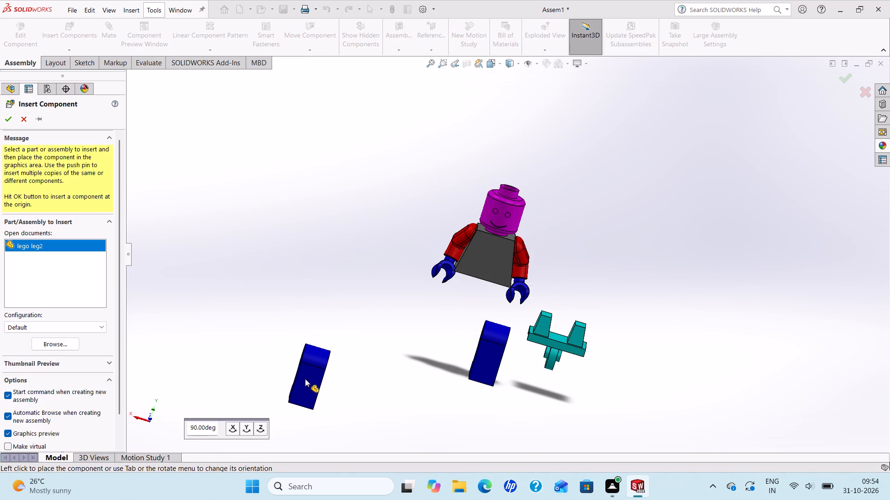
left_click(232, 425)
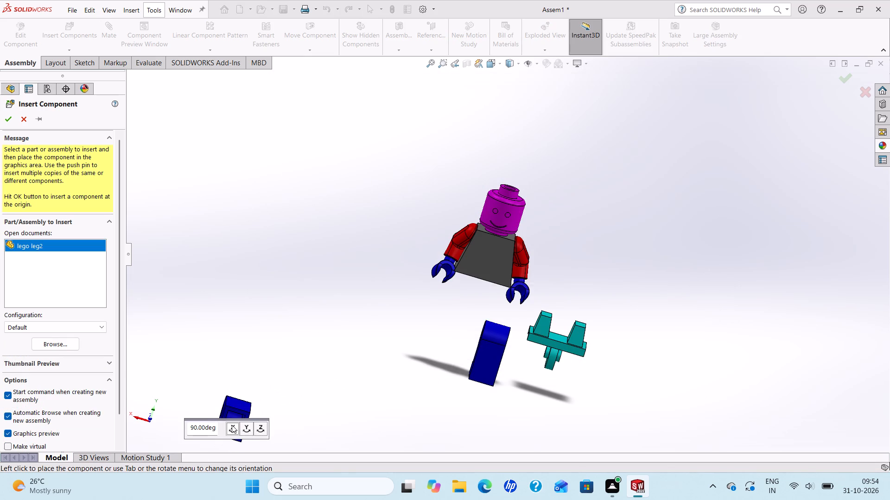
left_click(232, 425)
left_click(232, 425)
left_click(232, 425)
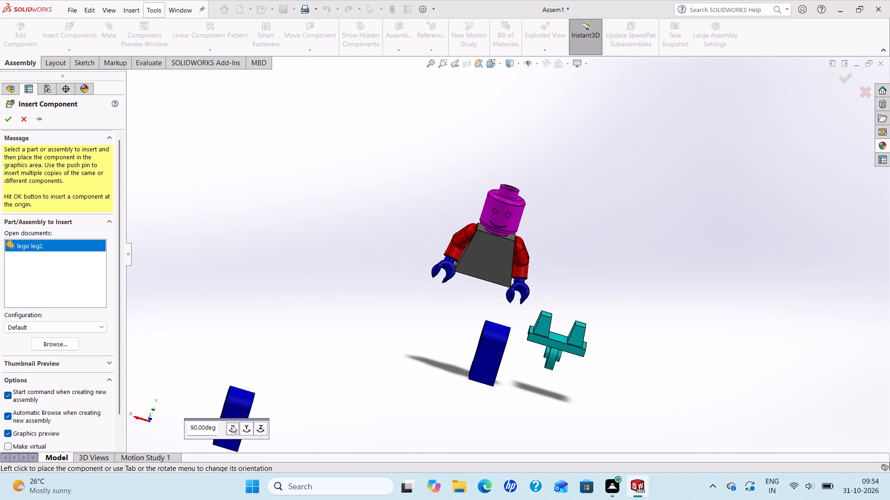
left_click(399, 332)
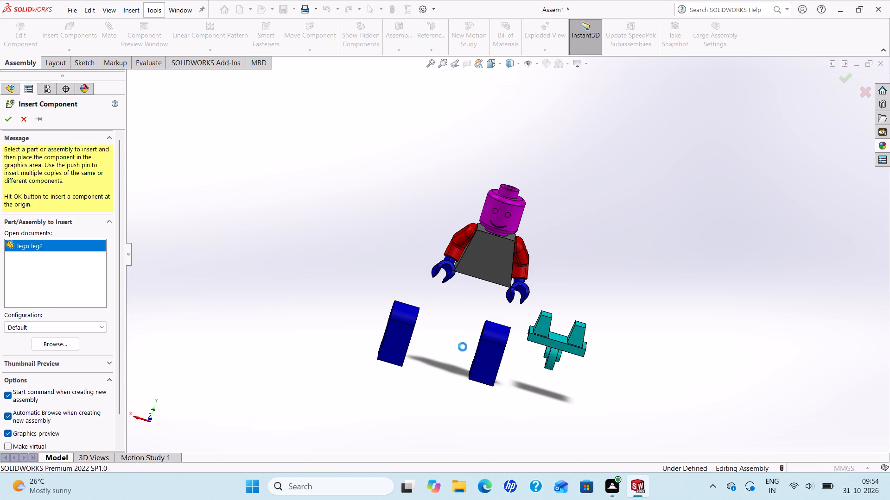
Rotate lego leg2<1> freely about its vertical direction until its foot faces the same way as the figure's face.
middle_click_drag(463, 347, 477, 350)
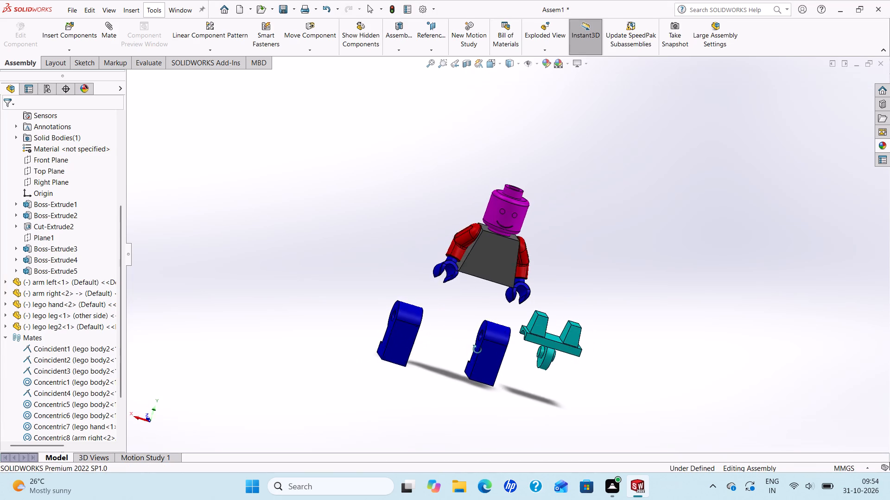
middle_click_drag(477, 350, 439, 357)
scroll(439, 342, "up", 1)
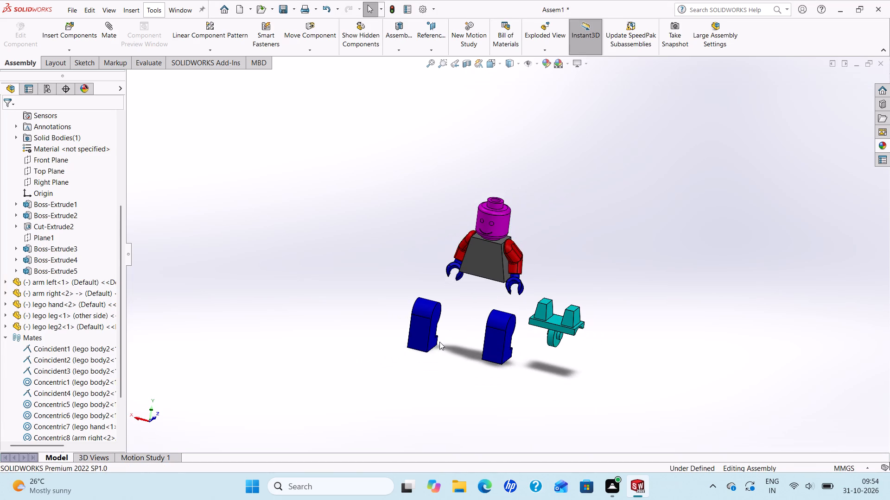
left_click(321, 50)
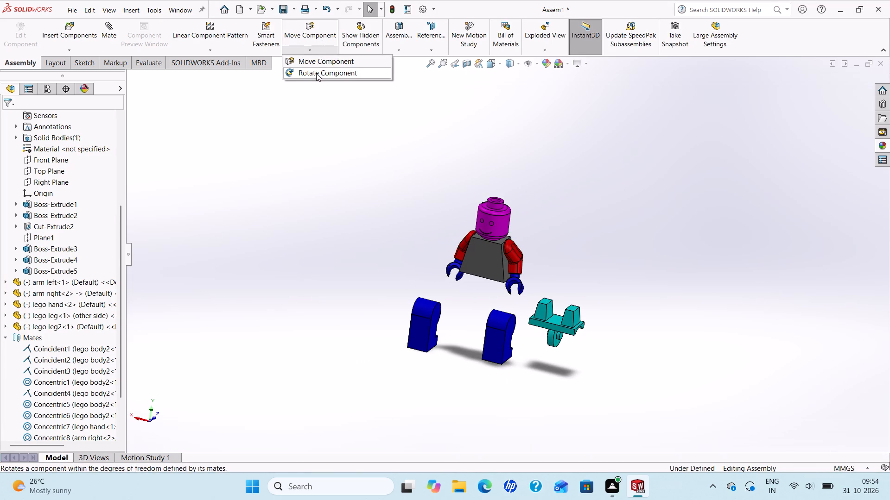
left_click(316, 73)
left_click_drag(433, 327, 416, 324)
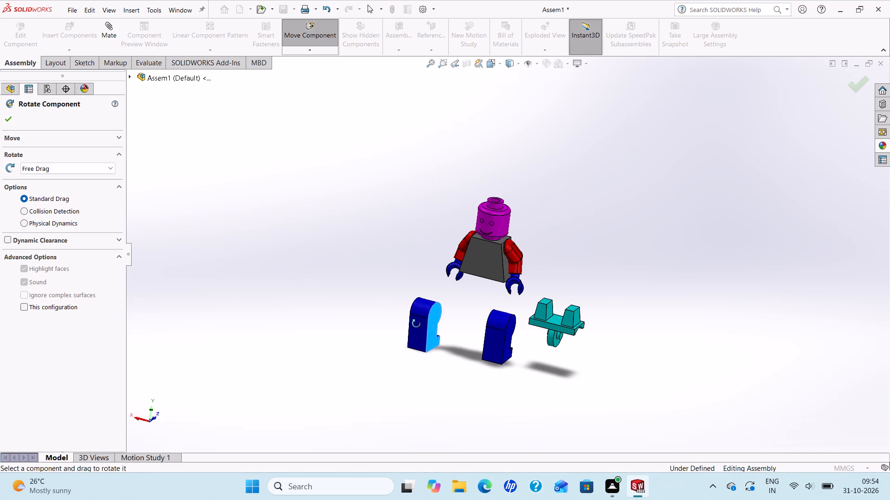
left_click_drag(416, 324, 343, 307)
left_click_drag(422, 325, 401, 329)
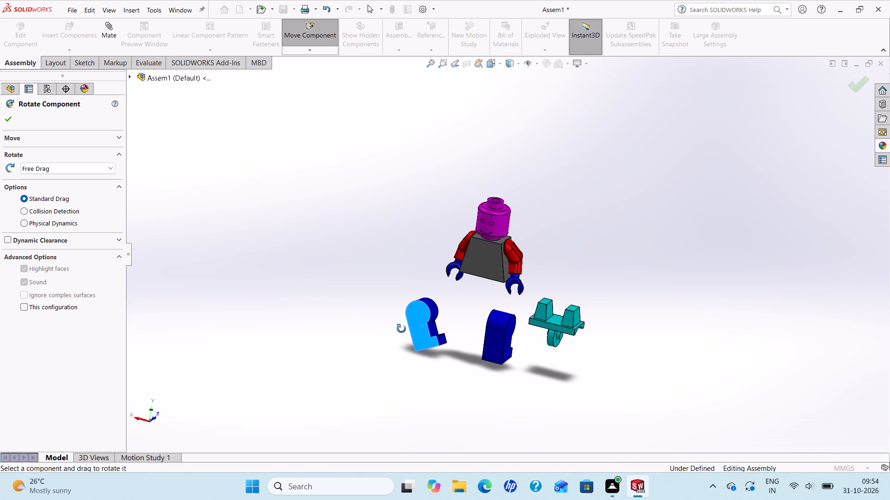
left_click_drag(401, 329, 324, 390)
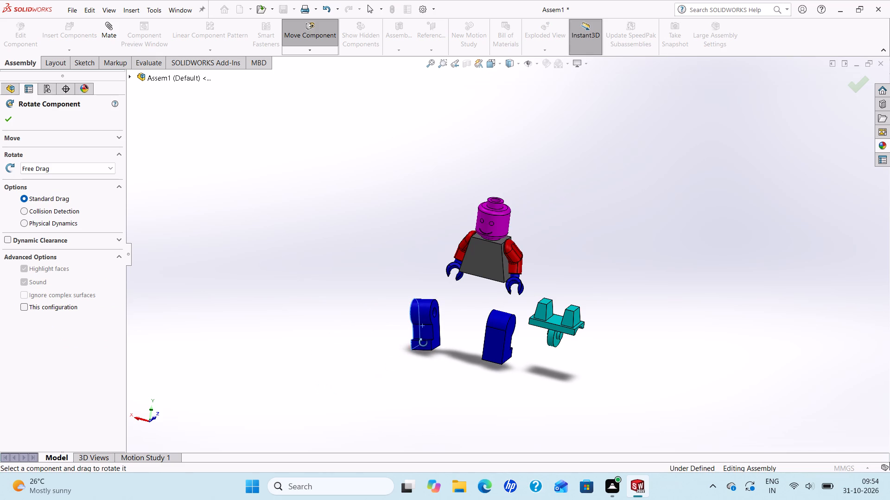
Rotate lego leg<1> slightly by free rotation and finish rotating components.
scroll(410, 336, "up", 1)
scroll(486, 305, "down", 2)
left_click_drag(509, 333, 521, 350)
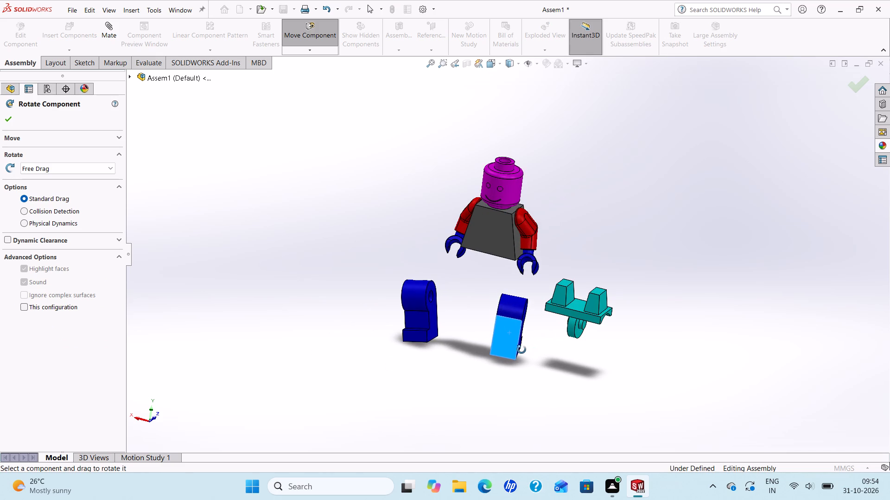
left_click_drag(521, 350, 515, 349)
scroll(525, 336, "down", 2)
scroll(517, 330, "up", 3)
scroll(536, 254, "down", 3)
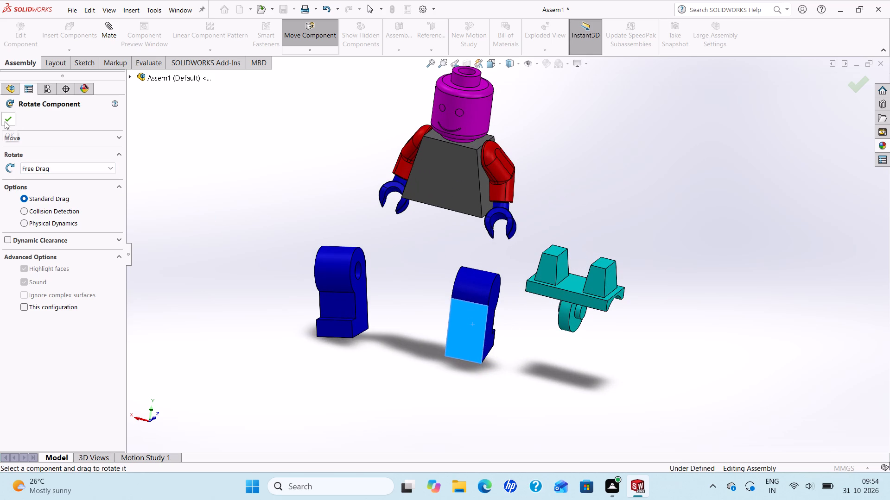
left_click(9, 122)
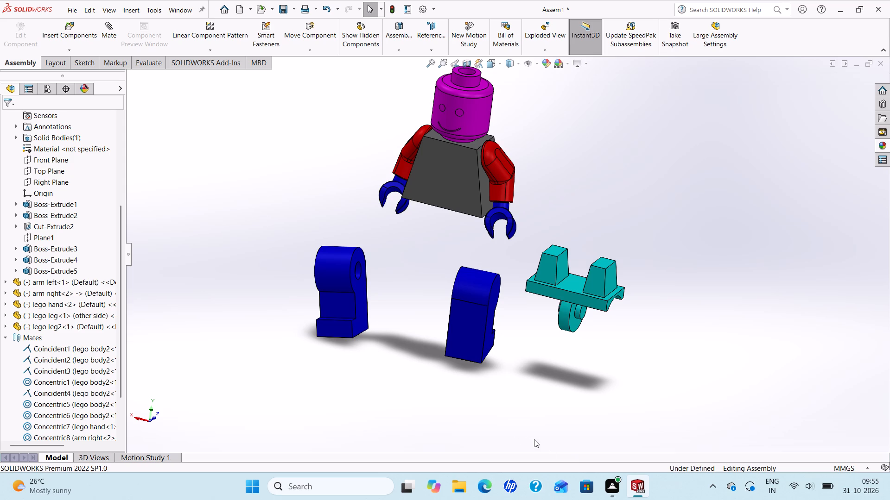
Add a coincident mate between the front face of the lego waist<1> plate and the lower front edge of lego body2<1>.
left_click(104, 38)
scroll(515, 302, "down", 2)
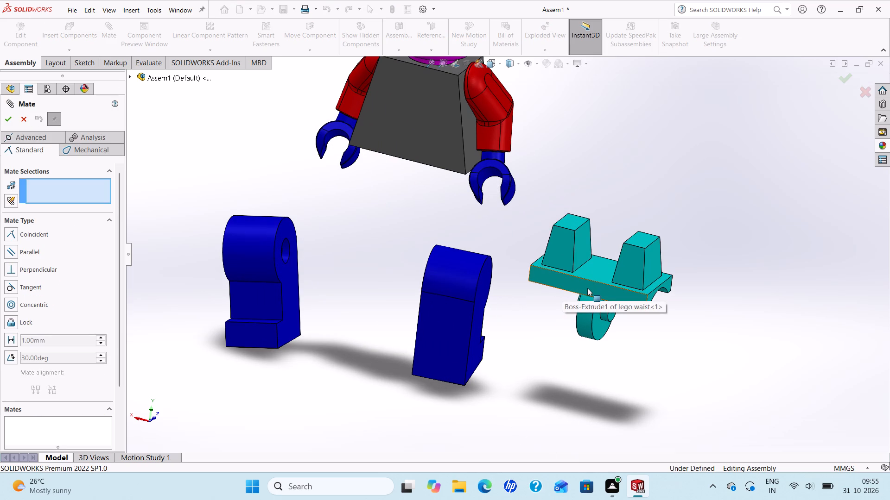
left_click(587, 288)
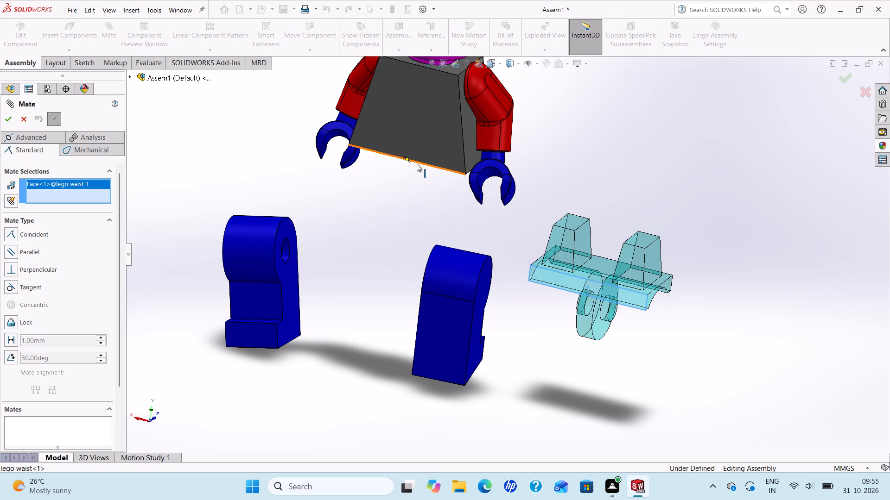
left_click(417, 163)
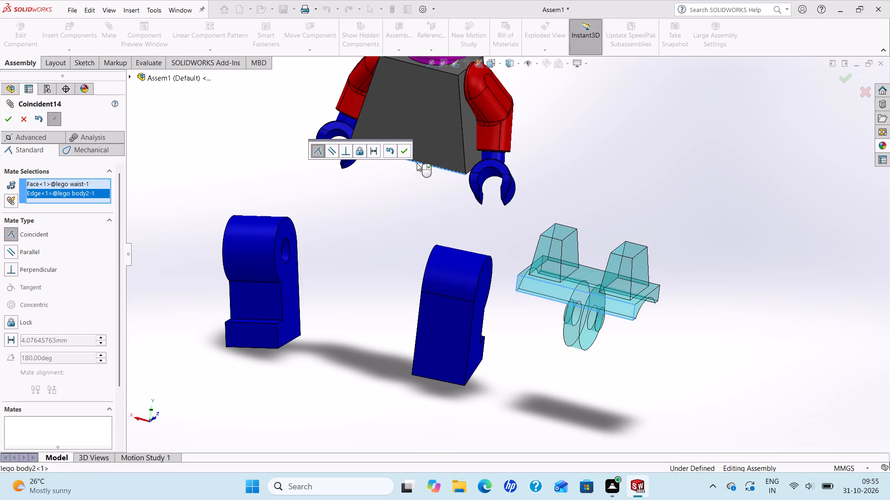
left_click(402, 151)
Move the waist part beneath the torso and tilt it up and down to test its remaining freedom, ending mating.
left_click_drag(621, 283, 443, 252)
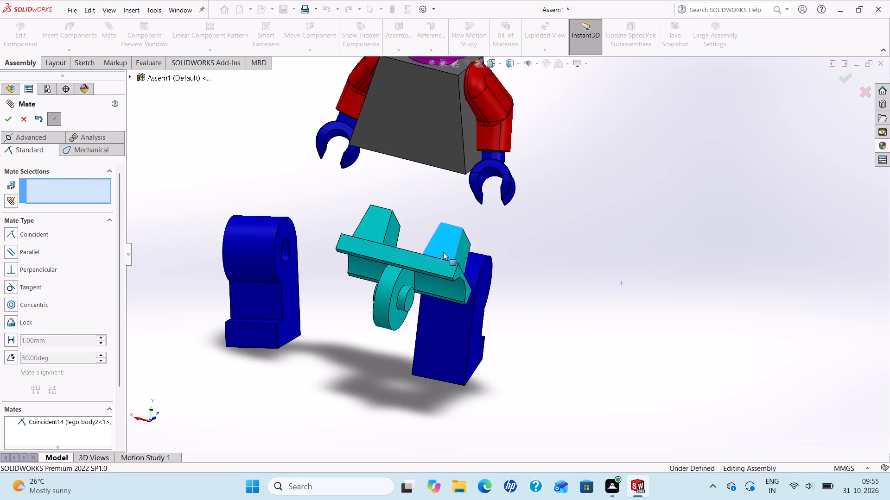
left_click_drag(443, 252, 440, 253)
scroll(439, 215, "down", 2)
left_click_drag(392, 282, 404, 163)
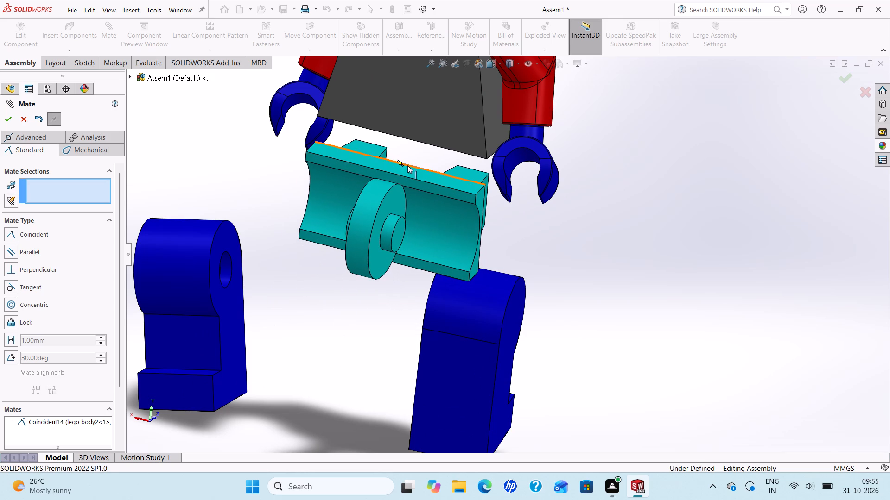
left_click(21, 117)
scroll(423, 156, "down", 1)
scroll(423, 156, "up", 2)
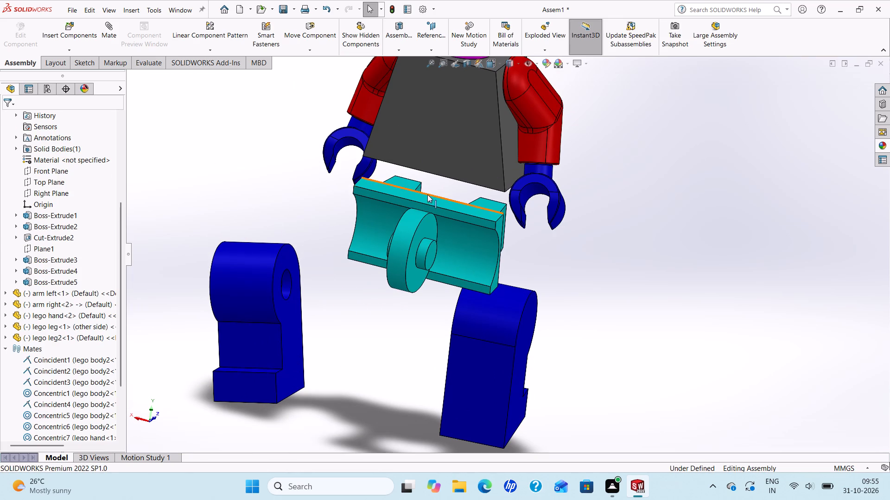
left_click_drag(427, 195, 416, 278)
scroll(482, 327, "up", 2)
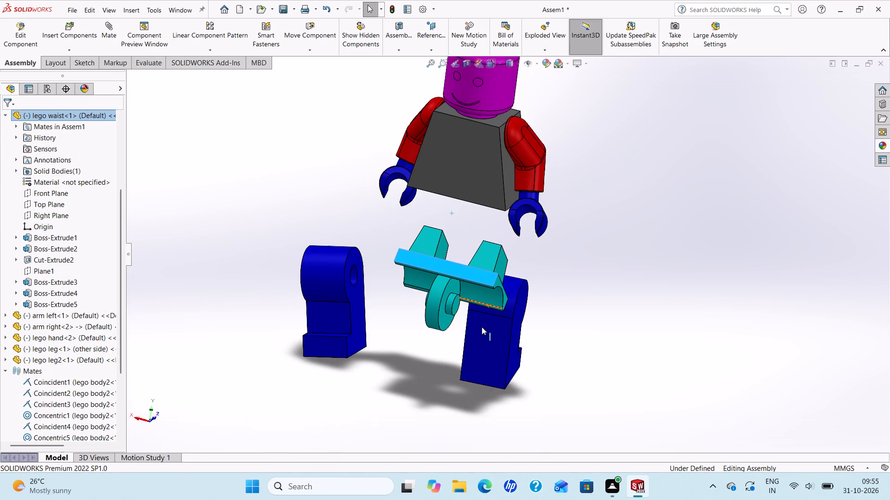
scroll(506, 272, "down", 3)
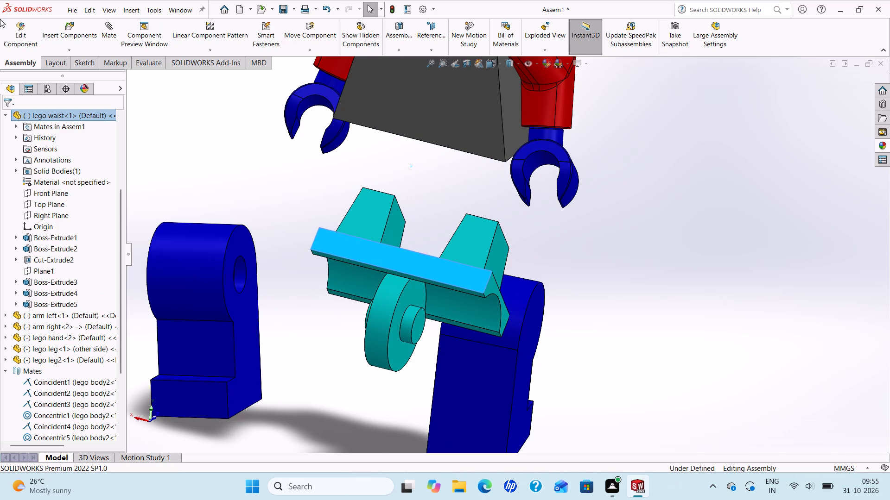
Add a coincident mate between the end face of the lego waist<1> plate and the lower side edge of lego body2<1>.
left_click(104, 38)
scroll(590, 338, "down", 2)
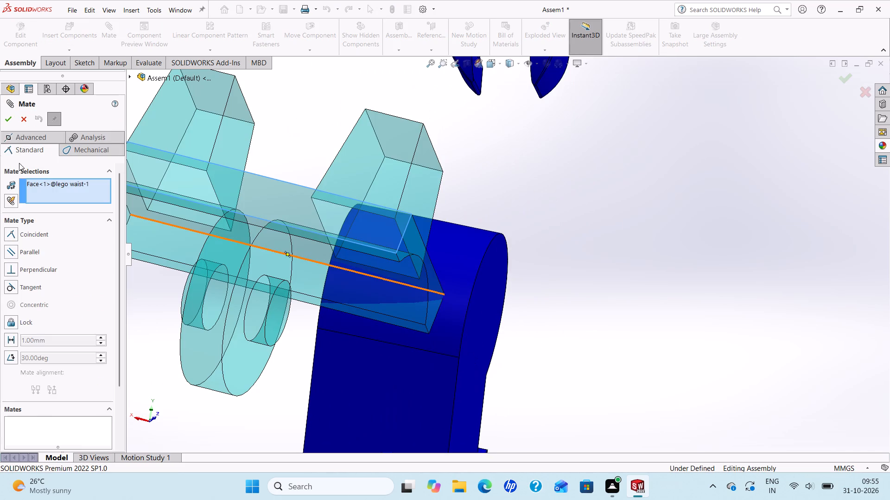
right_click(31, 182)
left_click(42, 199)
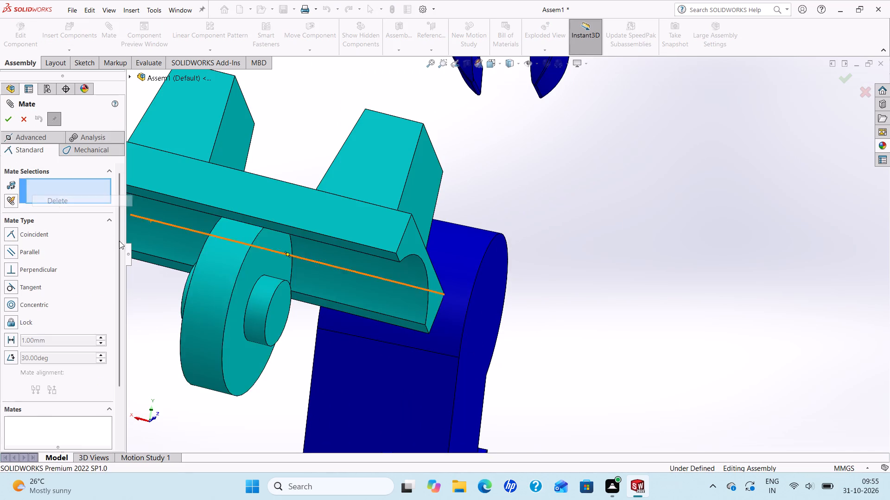
scroll(371, 260, "down", 3)
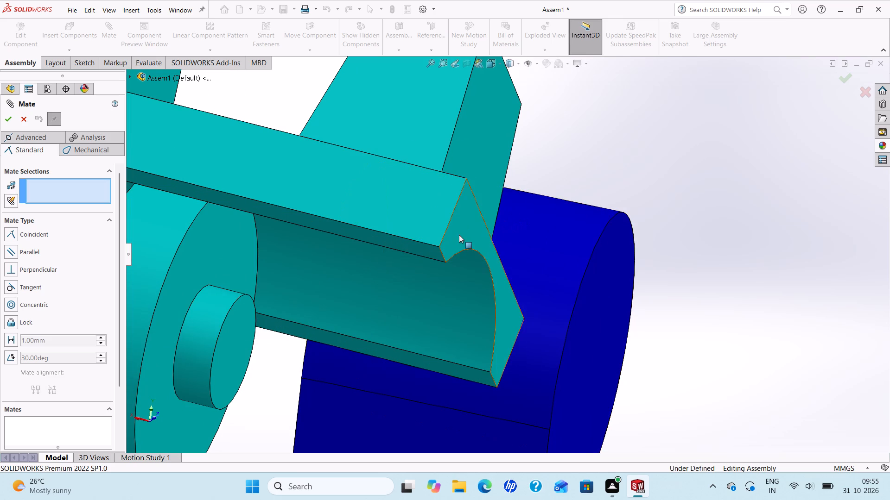
left_click(459, 235)
scroll(458, 235, "up", 5)
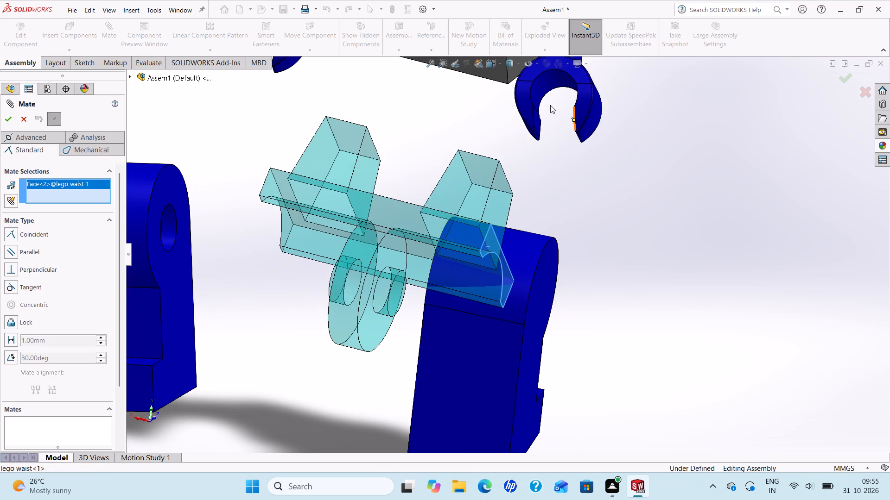
scroll(543, 94, "down", 3)
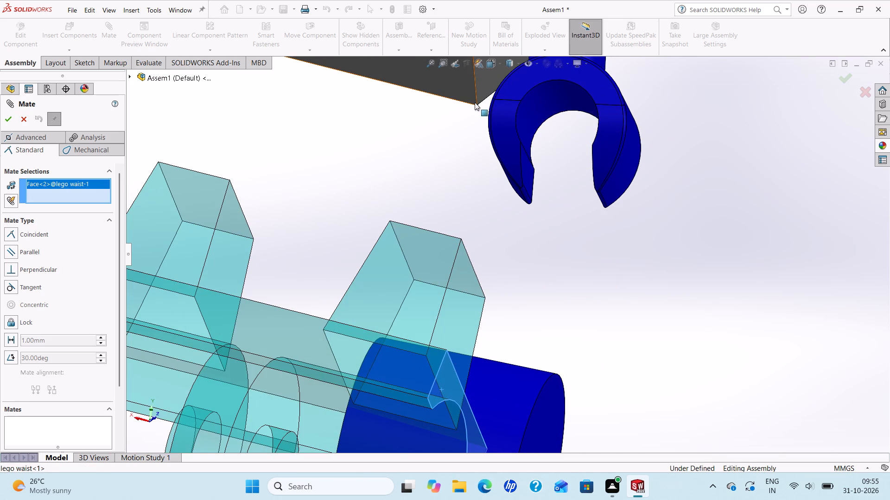
left_click(479, 103)
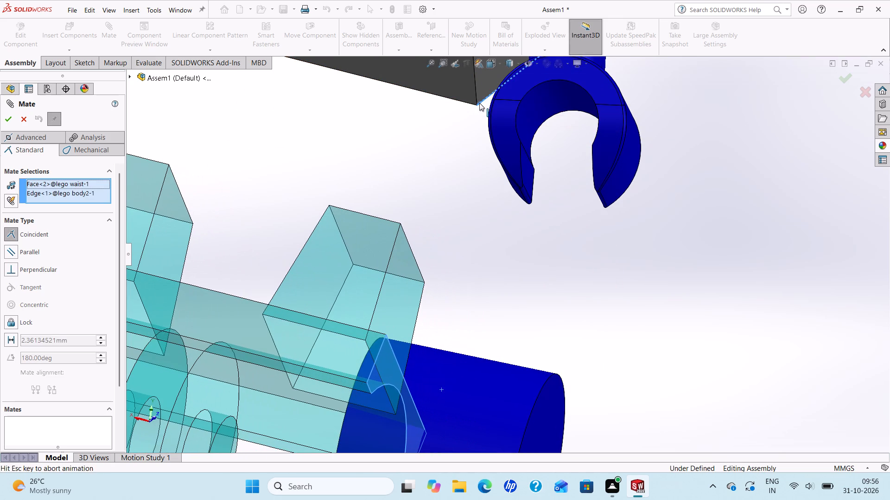
left_click(580, 90)
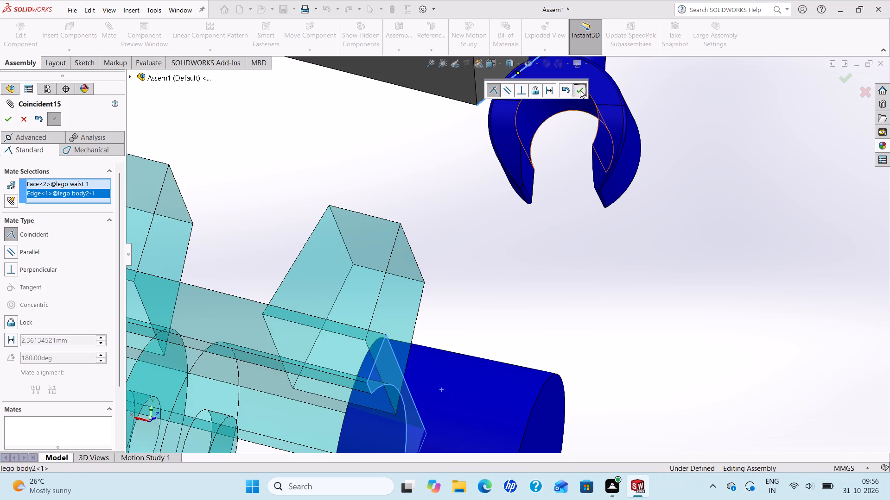
scroll(558, 104, "up", 5)
scroll(528, 123, "down", 3)
scroll(333, 387, "up", 4)
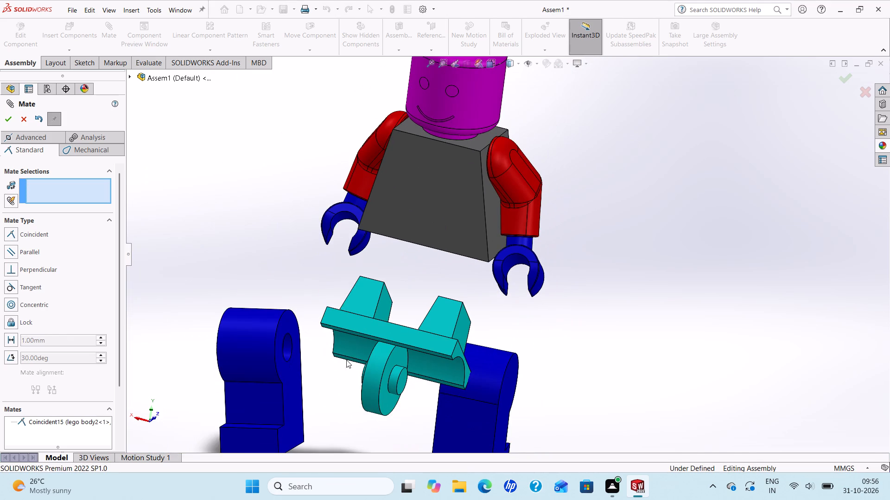
Move the waist up under the torso and add a coincident mate between its pegged top face and the bottom face of lego body2<1>.
left_click_drag(396, 332, 398, 344)
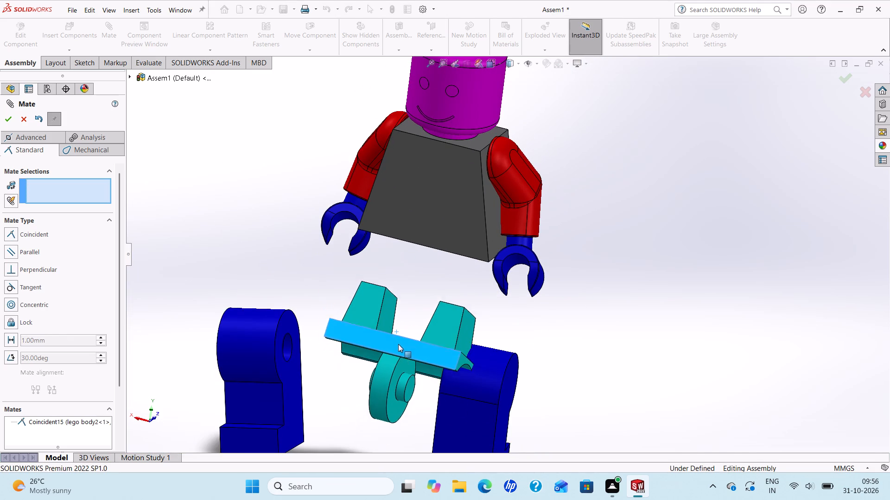
left_click_drag(398, 344, 422, 281)
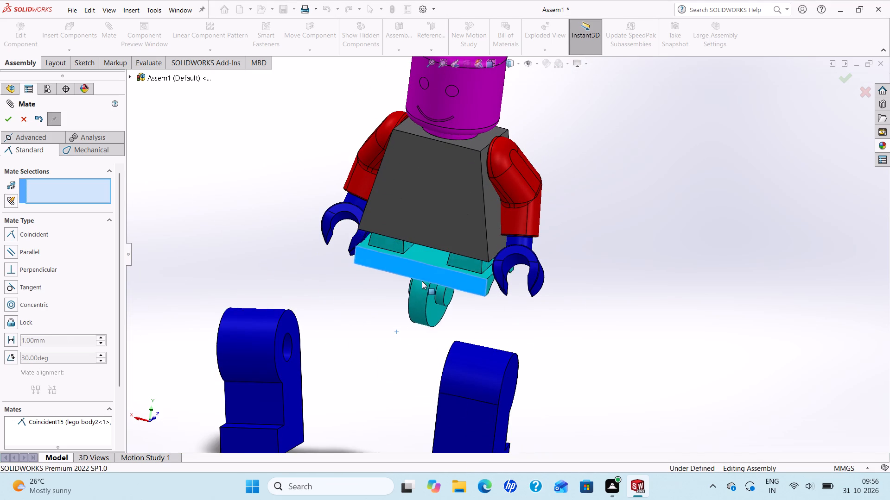
left_click_drag(422, 281, 423, 263)
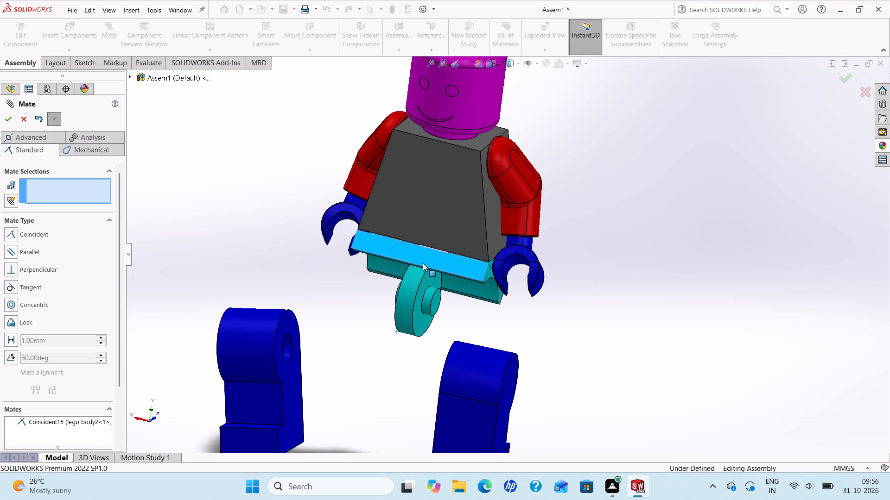
left_click_drag(423, 263, 424, 261)
scroll(509, 254, "down", 2)
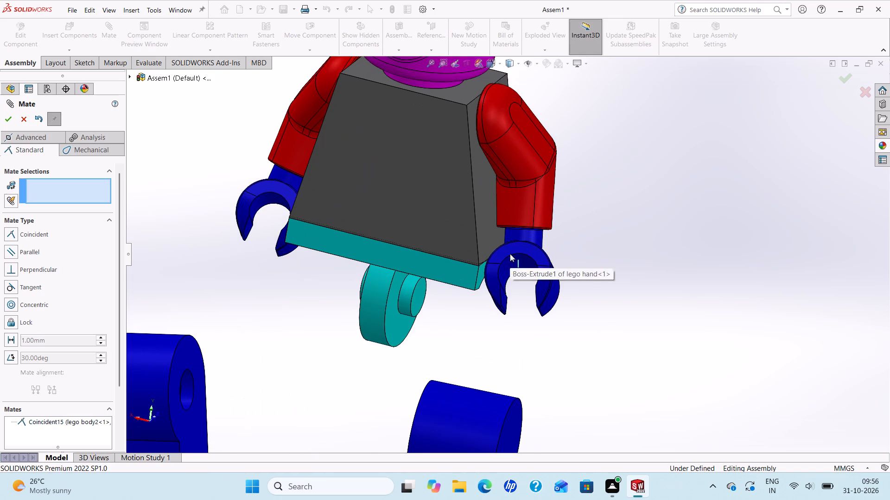
middle_click_drag(510, 254, 400, 270)
scroll(596, 258, "down", 3)
scroll(583, 253, "up", 1)
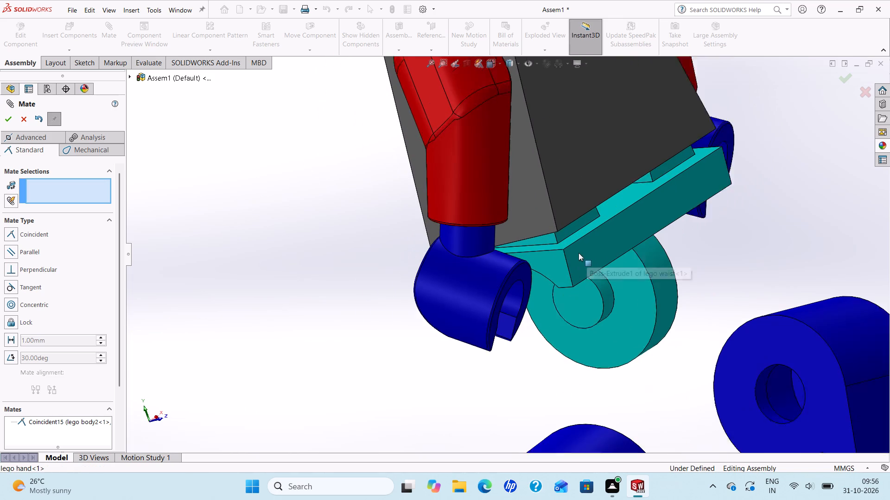
scroll(578, 253, "up", 1)
scroll(643, 210, "down", 3)
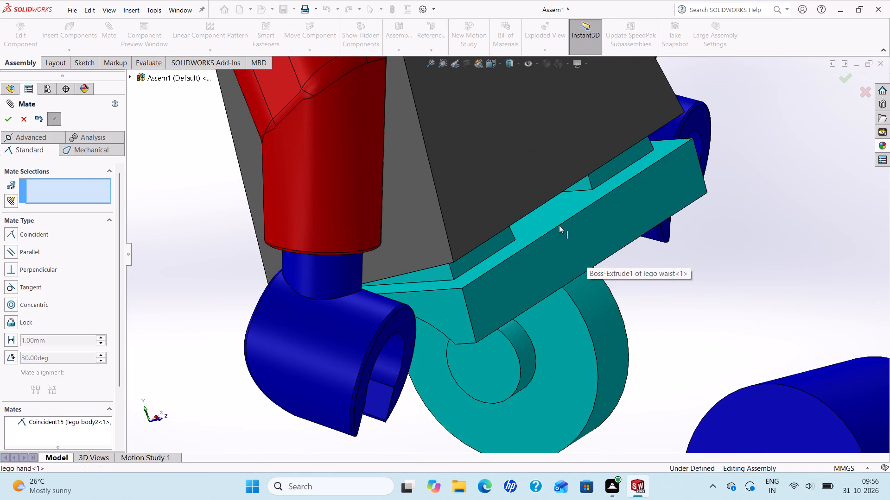
left_click(555, 218)
middle_click_drag(553, 217, 489, 163)
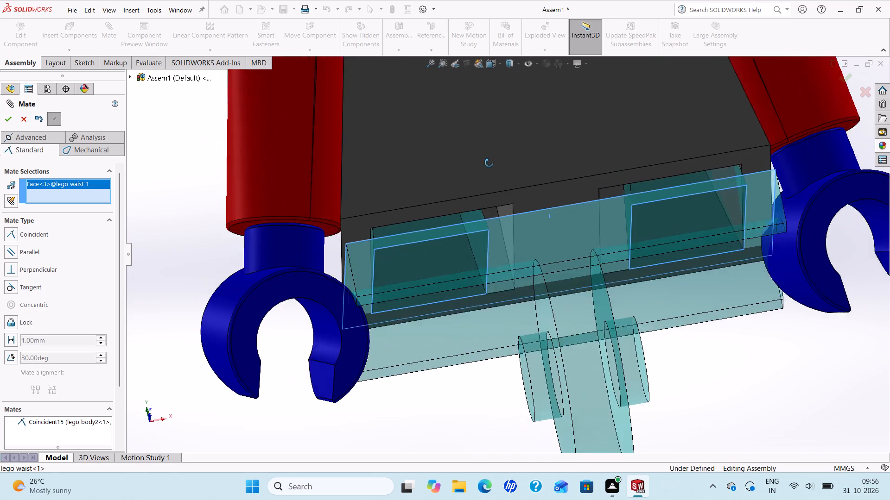
middle_click_drag(489, 163, 484, 158)
left_click(543, 200)
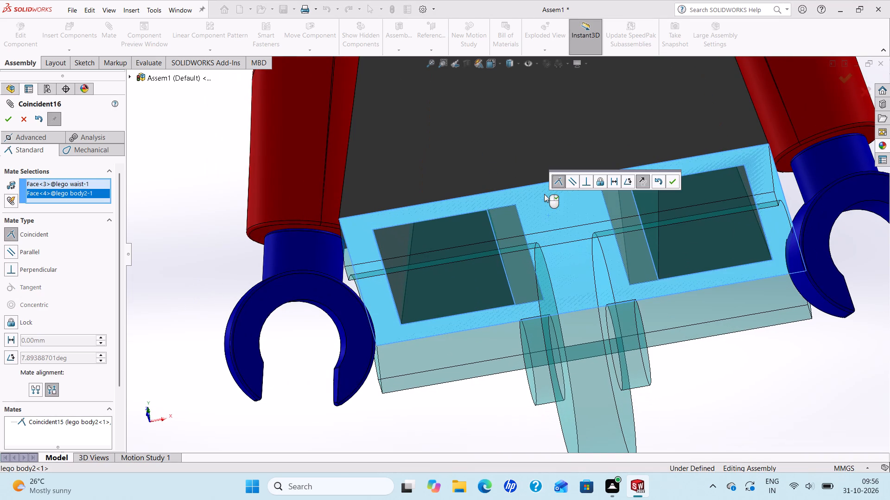
left_click(674, 175)
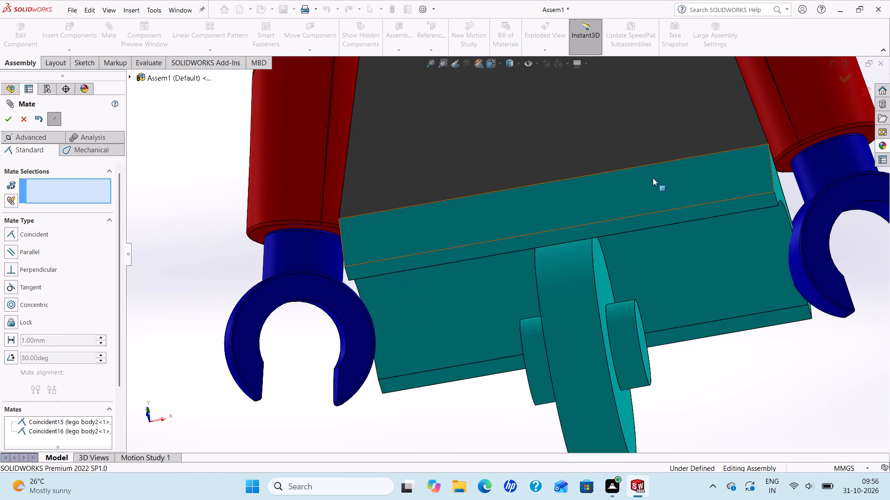
Examine the fit of the waist under the torso and the loose legs from several sides, and finish mating.
scroll(655, 177, "up", 3)
middle_click_drag(609, 187, 534, 296)
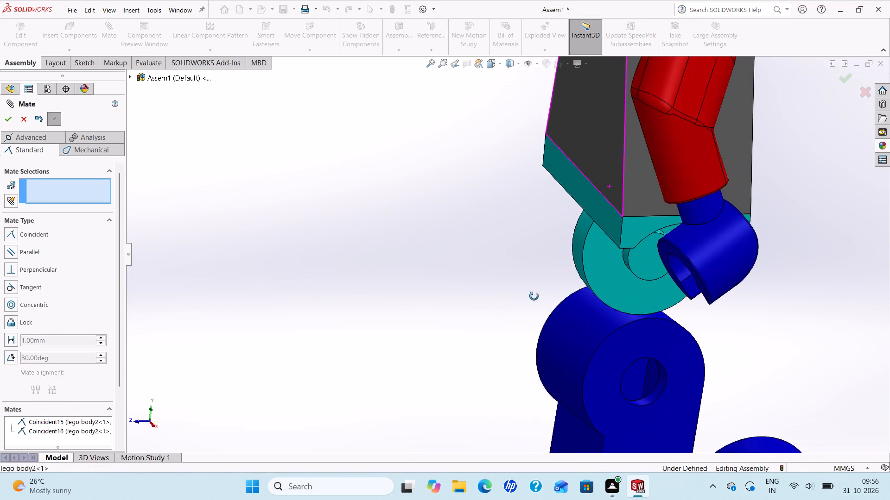
middle_click_drag(534, 296, 470, 300)
scroll(469, 300, "up", 2)
scroll(693, 235, "up", 1)
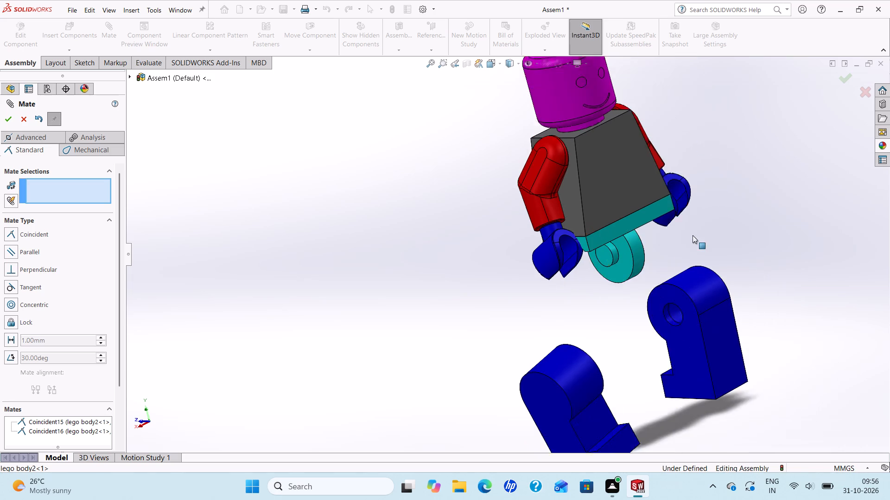
scroll(693, 235, "up", 2)
scroll(678, 218, "down", 4)
scroll(604, 244, "up", 3)
scroll(581, 260, "down", 1)
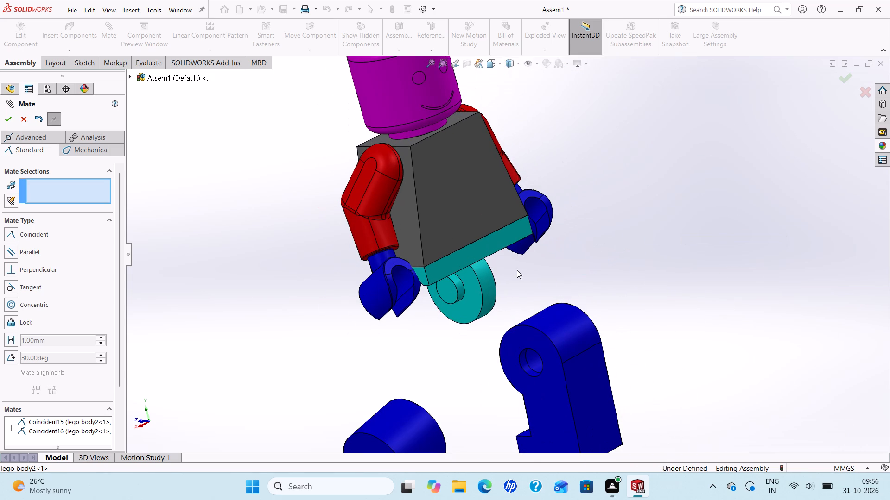
middle_click_drag(511, 267, 460, 304)
scroll(460, 304, "up", 2)
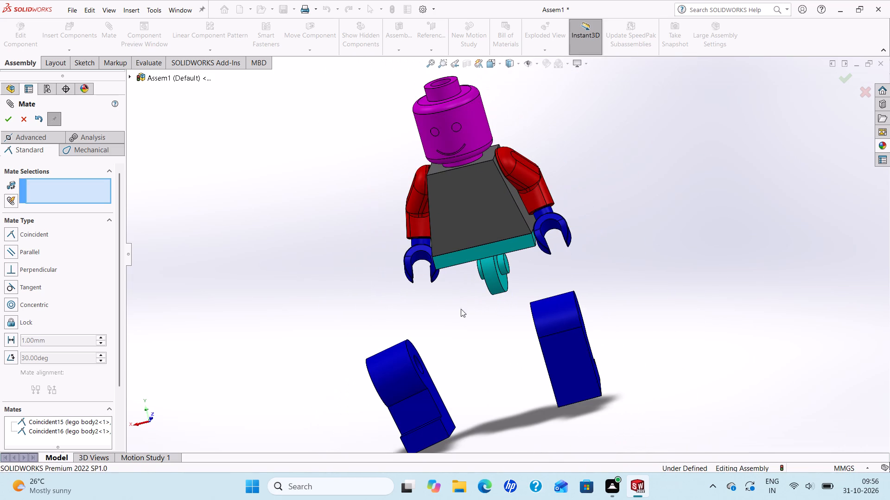
scroll(520, 319, "down", 1)
scroll(464, 304, "up", 2)
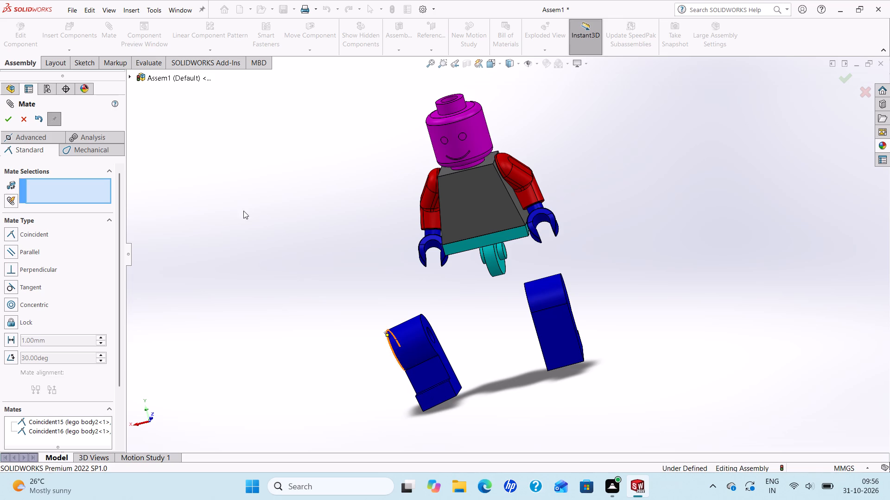
left_click(7, 120)
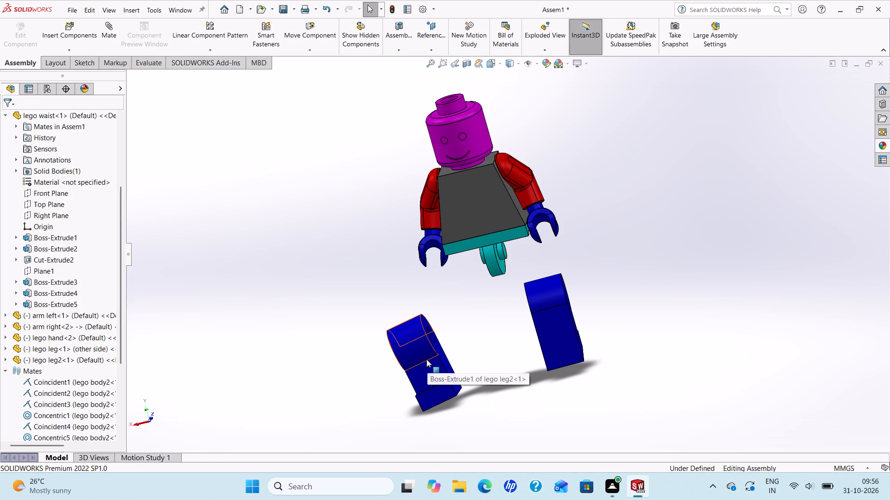
Collapse the Mates folder and the lego waist<1> component in the feature tree.
left_click(6, 372)
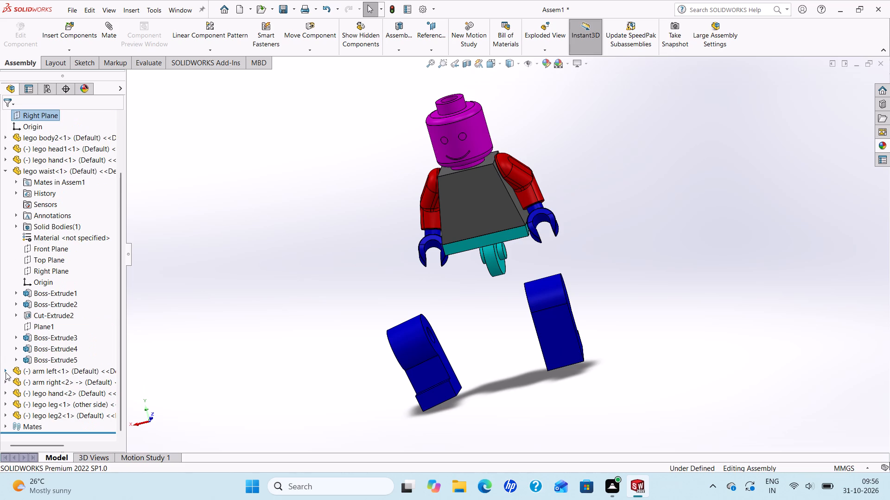
left_click(6, 171)
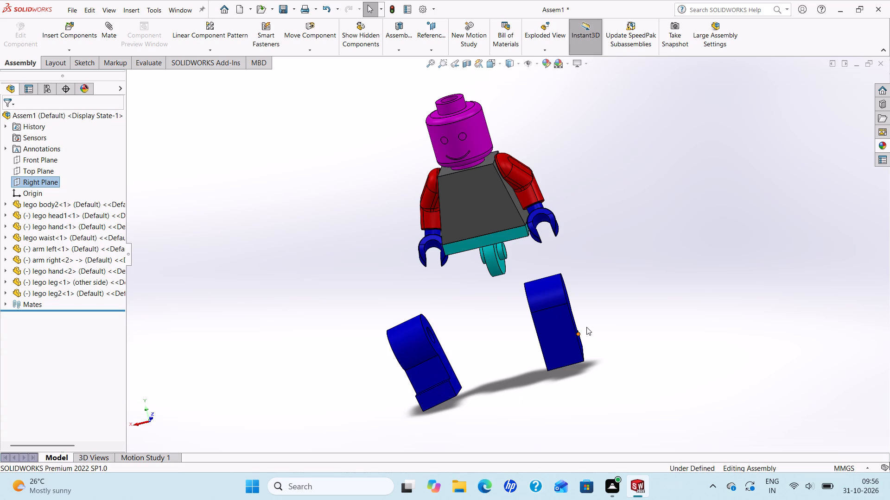
Open the lego leg<1> part in its own window for editing.
right_click(557, 318)
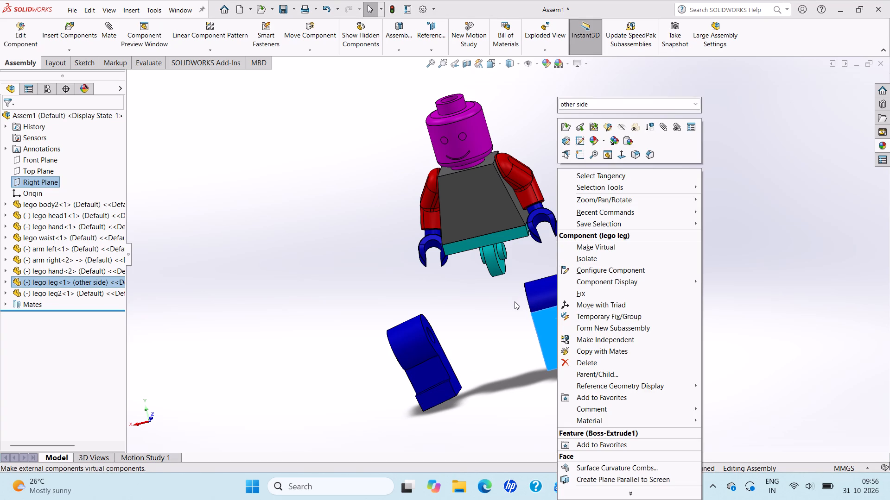
left_click(570, 128)
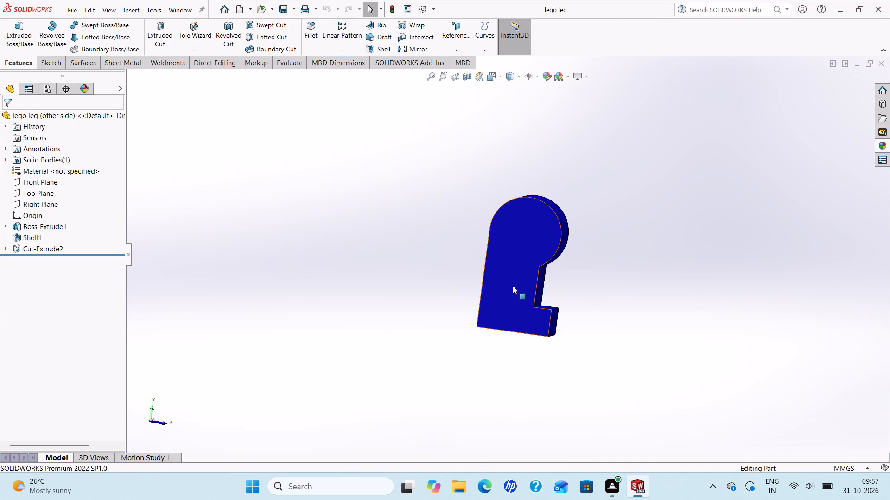
Delete the leg's circular hole feature Cut-Extrude2 and its leftover sketch Sketch2.
middle_click_drag(516, 291, 382, 288)
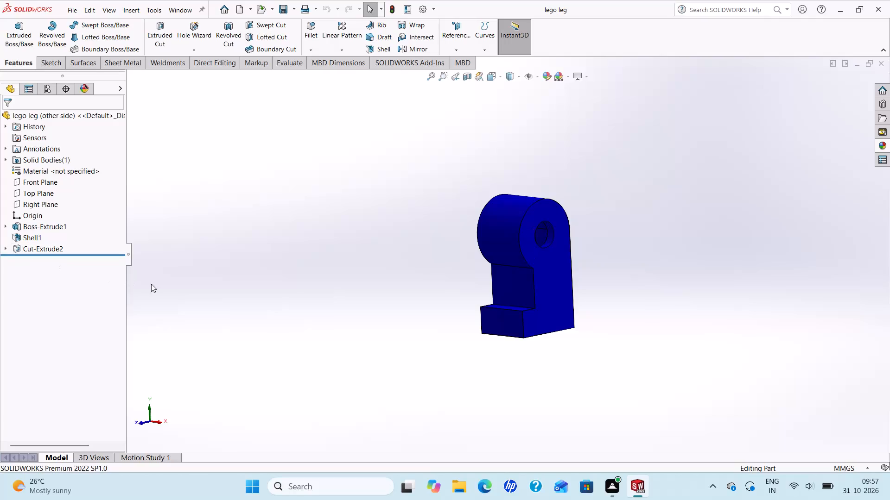
right_click(54, 251)
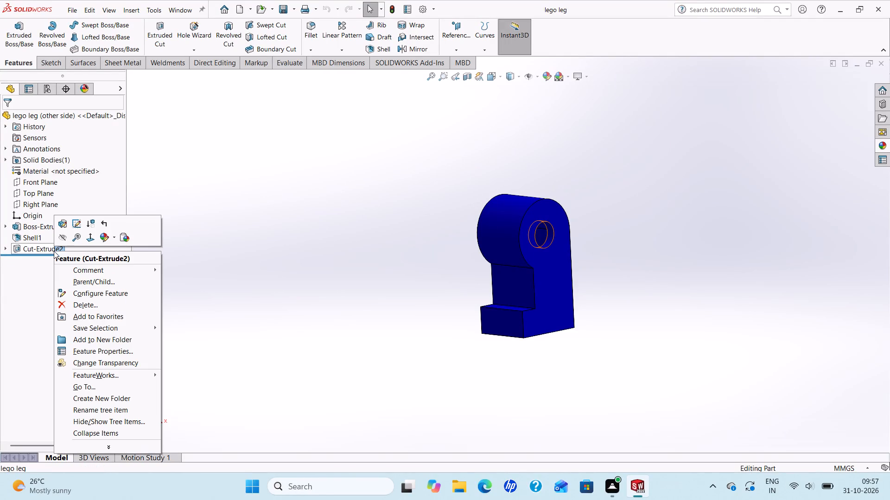
left_click(83, 304)
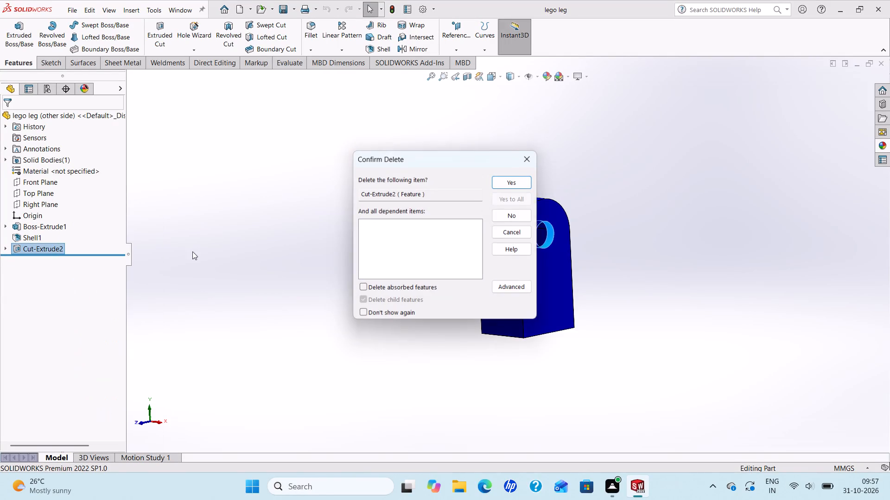
left_click(500, 182)
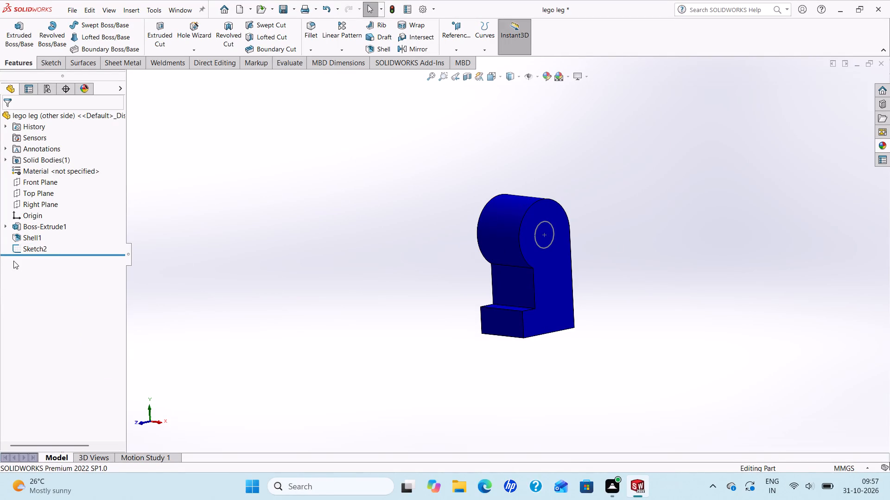
right_click(24, 252)
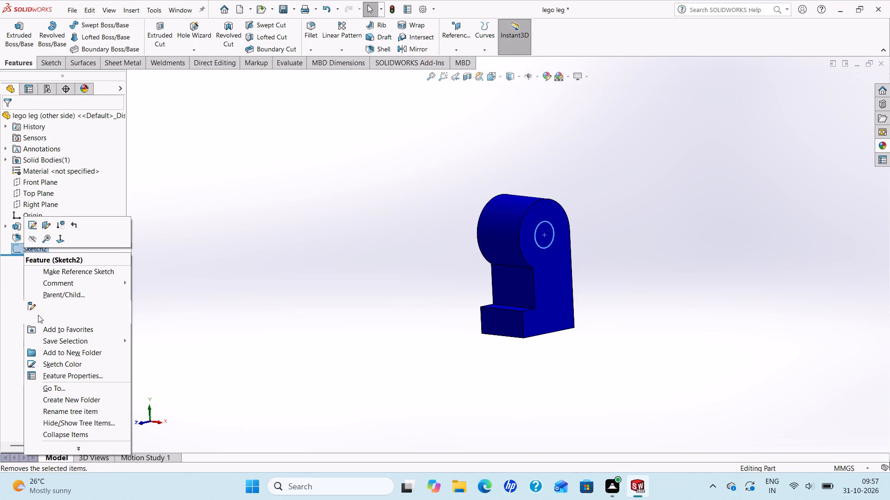
left_click(38, 315)
left_click(518, 181)
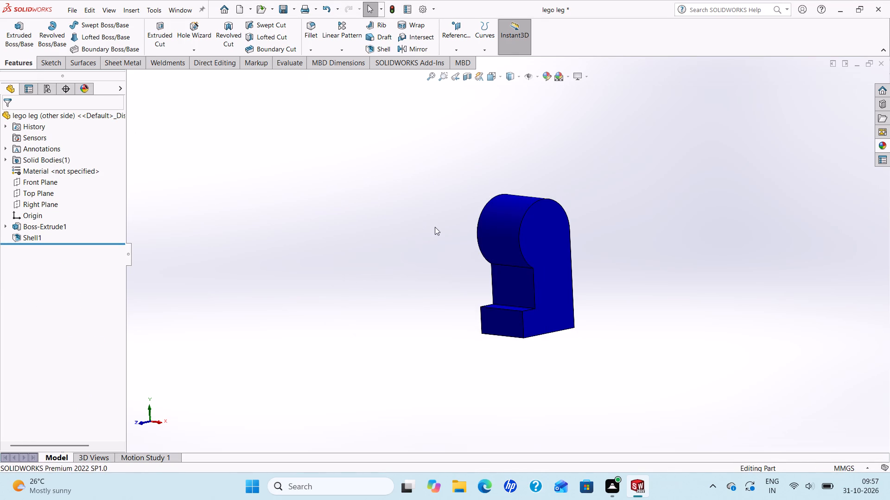
middle_click_drag(435, 227, 495, 280)
scroll(495, 280, "up", 1)
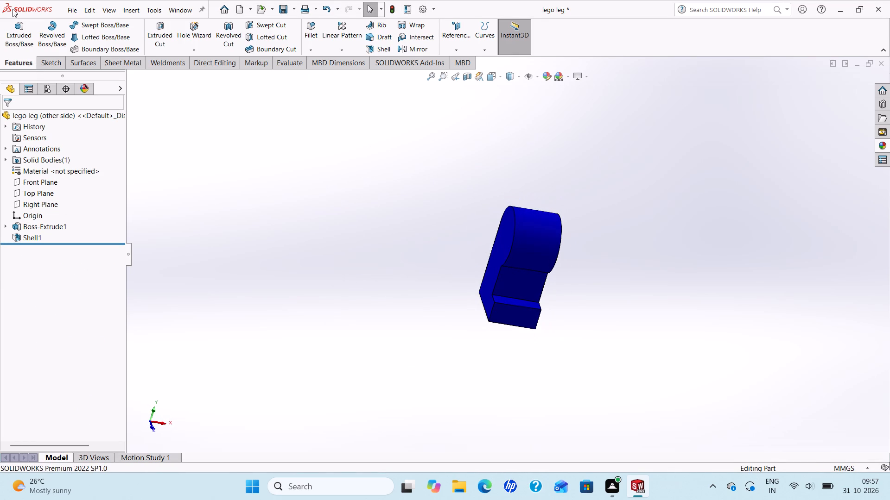
Sketch a circle about 4 mm in diameter on the leg's flat side face, centred on the origin in the rounded top.
left_click(503, 239)
left_click(541, 212)
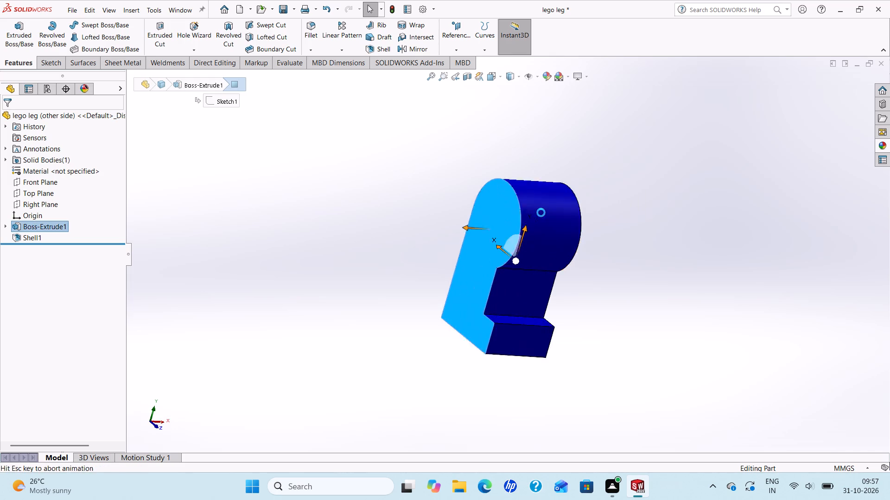
scroll(528, 214, "up", 4)
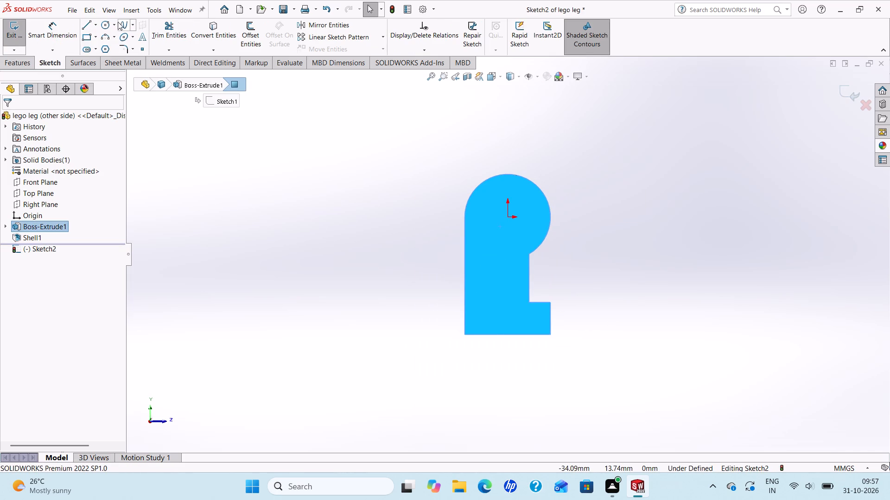
left_click(107, 23)
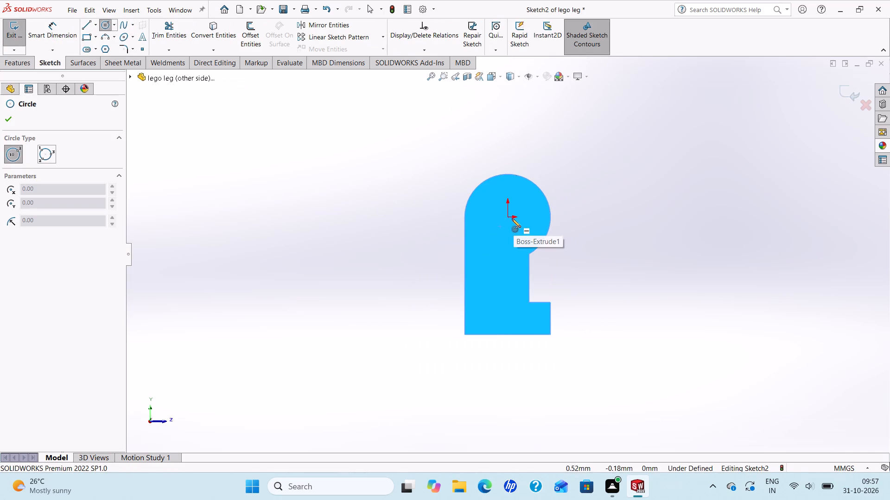
left_click(508, 217)
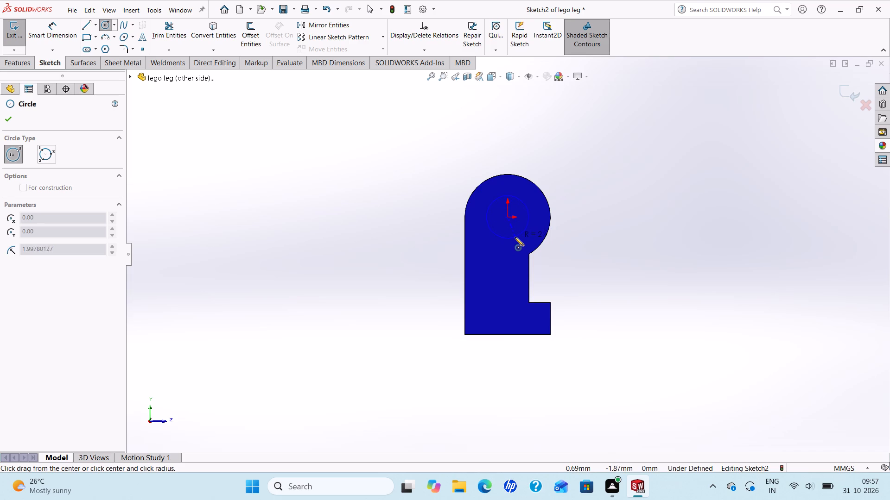
left_click(515, 237)
right_click(515, 237)
left_click(532, 240)
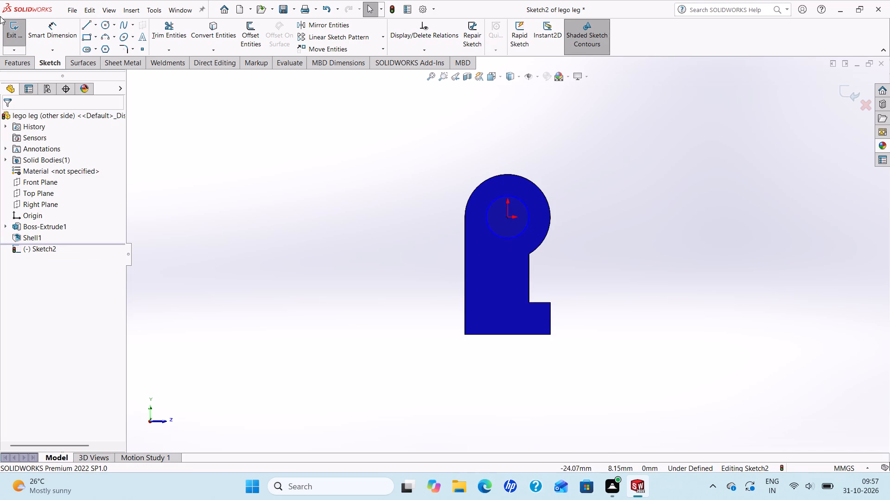
Dimension the circle's diameter as 3 mm.
left_click(71, 28)
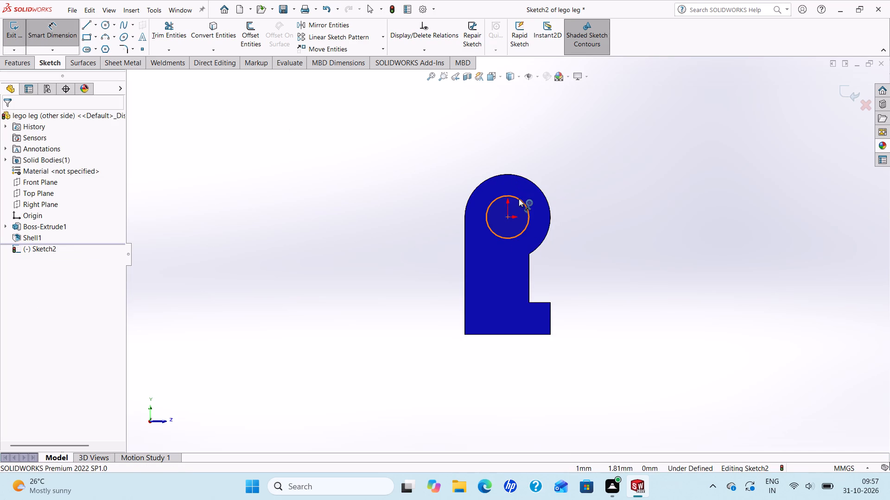
left_click(519, 199)
left_click(593, 167)
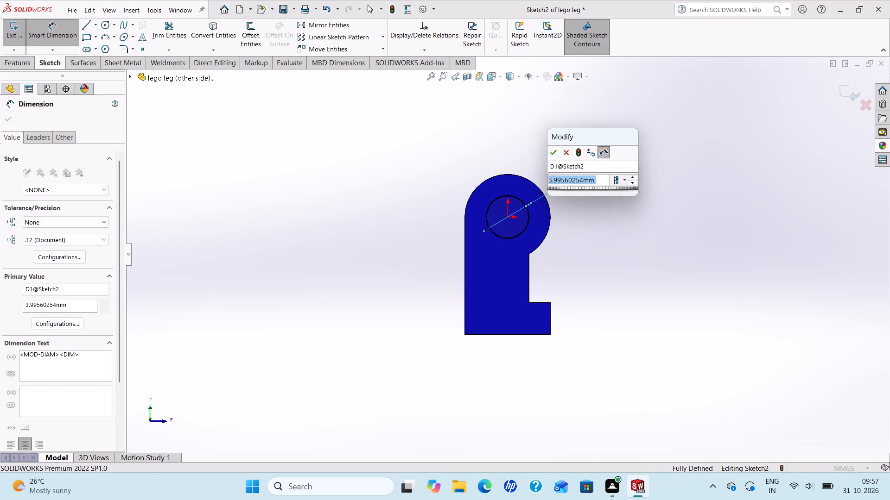
key("3")
key("Return")
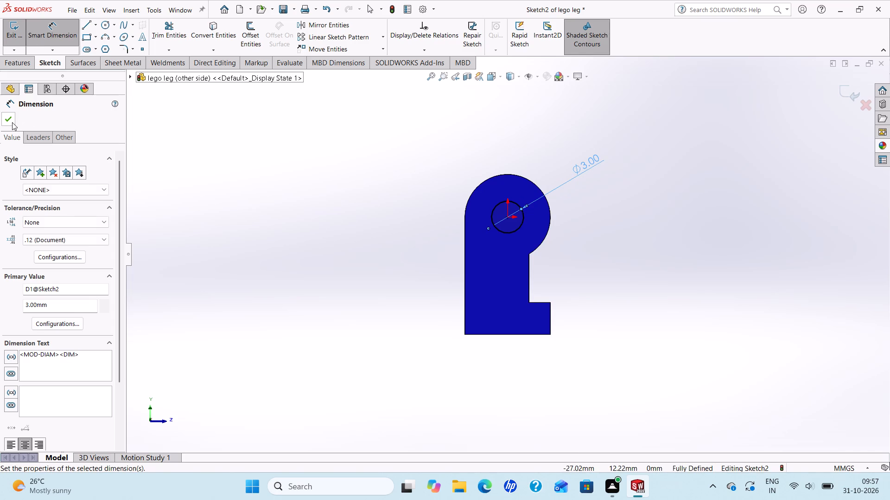
left_click(11, 123)
Cut the 3 mm circle into the leg with an Extruded Cut using the Up To Next end condition.
left_click(17, 67)
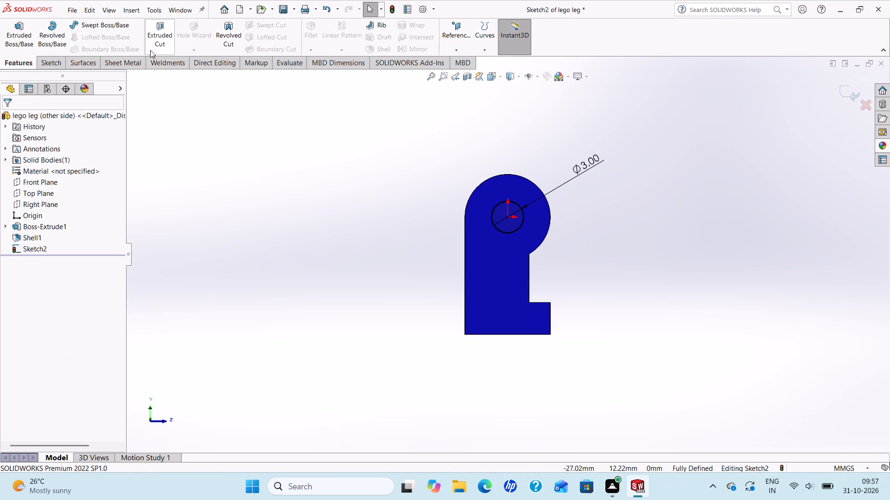
left_click(156, 42)
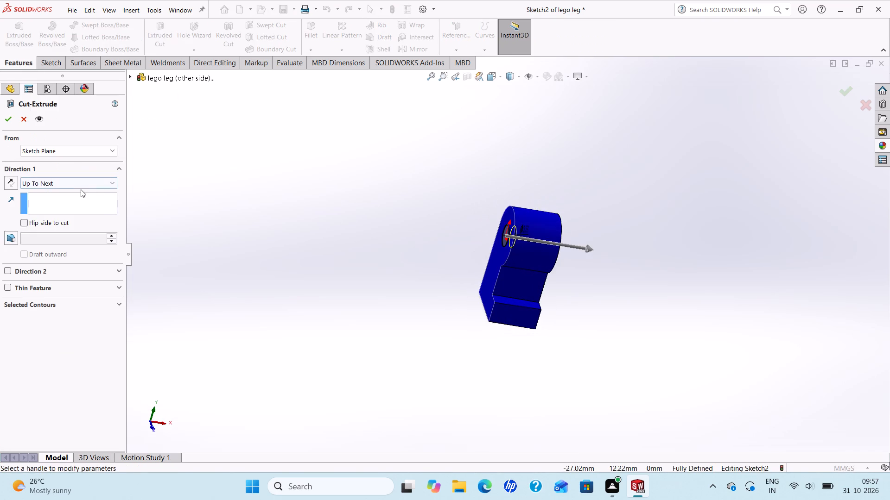
left_click(3, 119)
key("Escape")
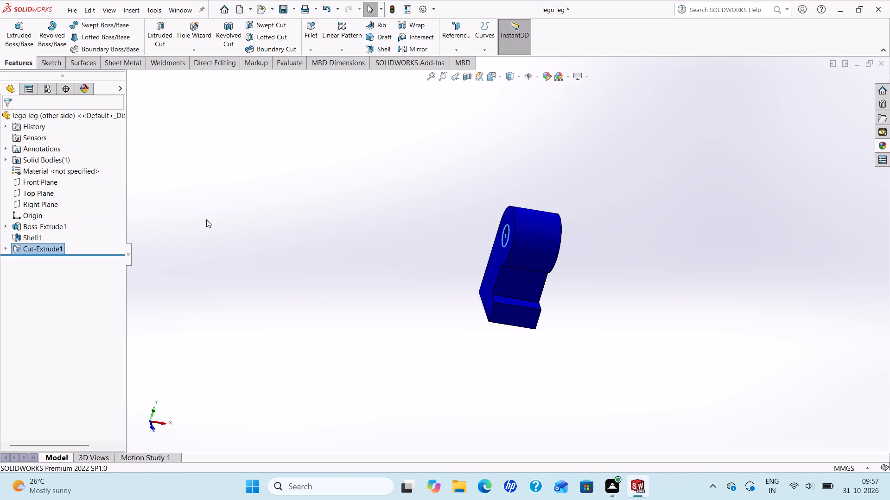
Check the new hole, save and close the lego leg part, and rebuild the Assem1 assembly.
middle_click_drag(413, 277, 443, 303)
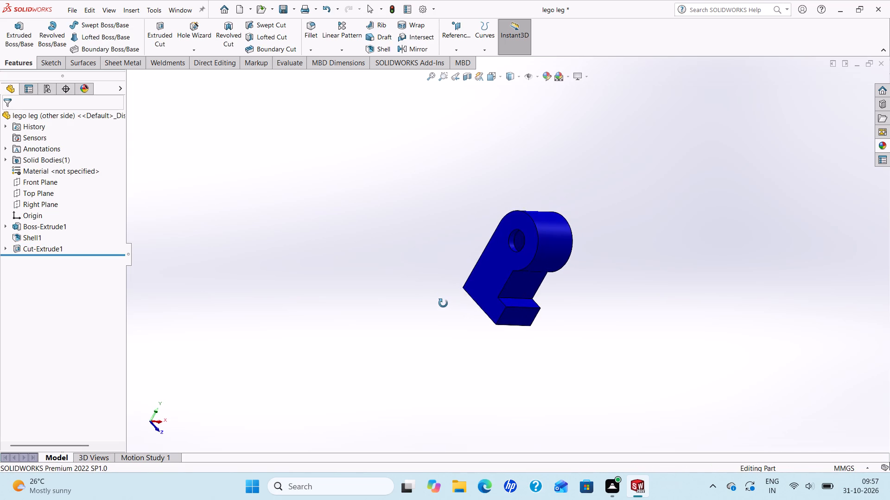
middle_click_drag(443, 303, 408, 313)
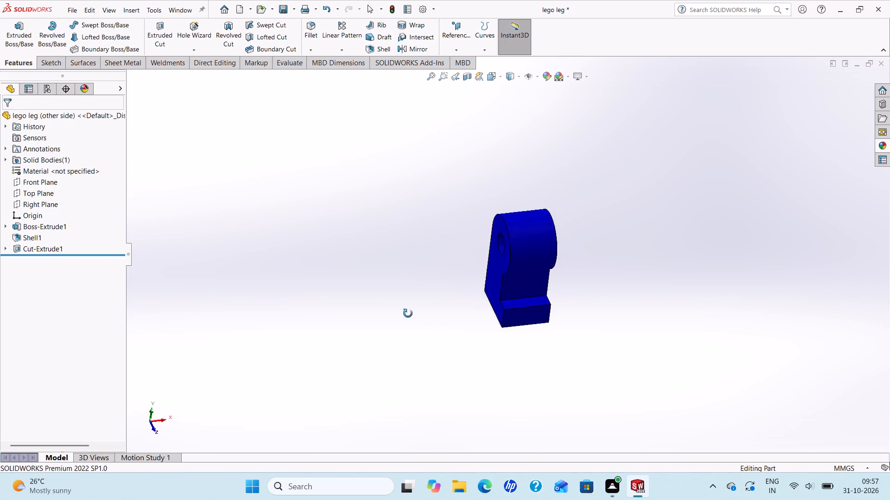
middle_click_drag(408, 313, 398, 291)
scroll(517, 250, "down", 1)
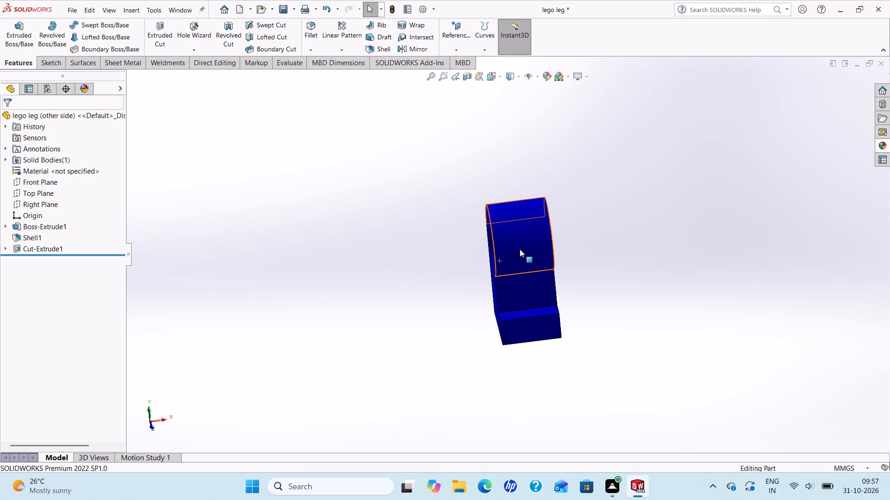
scroll(520, 249, "down", 1)
scroll(512, 242, "up", 3)
scroll(544, 244, "down", 2)
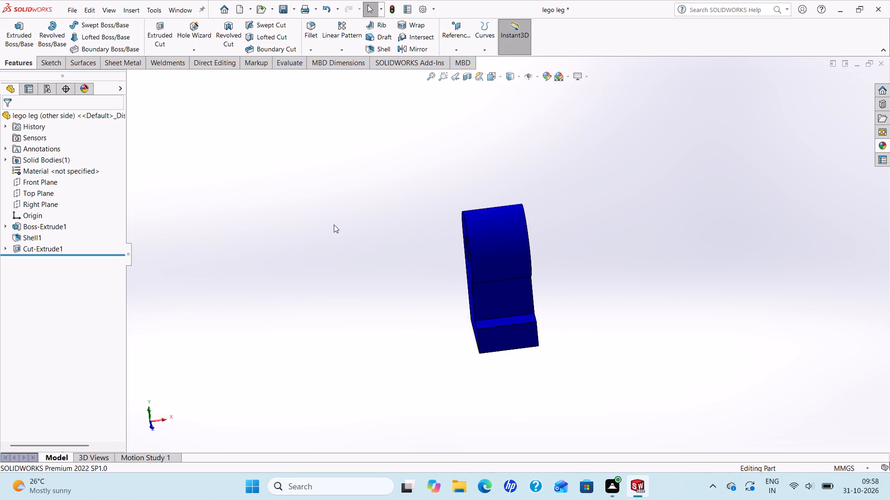
key("ctrl+s")
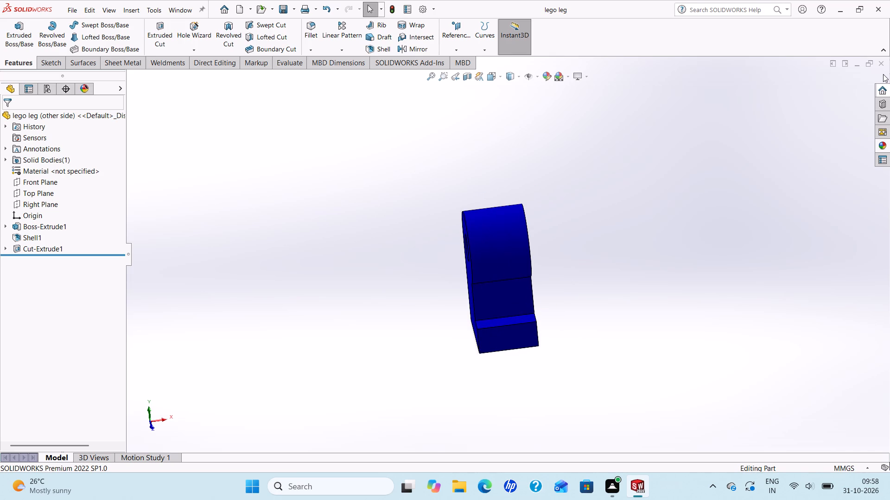
left_click(879, 67)
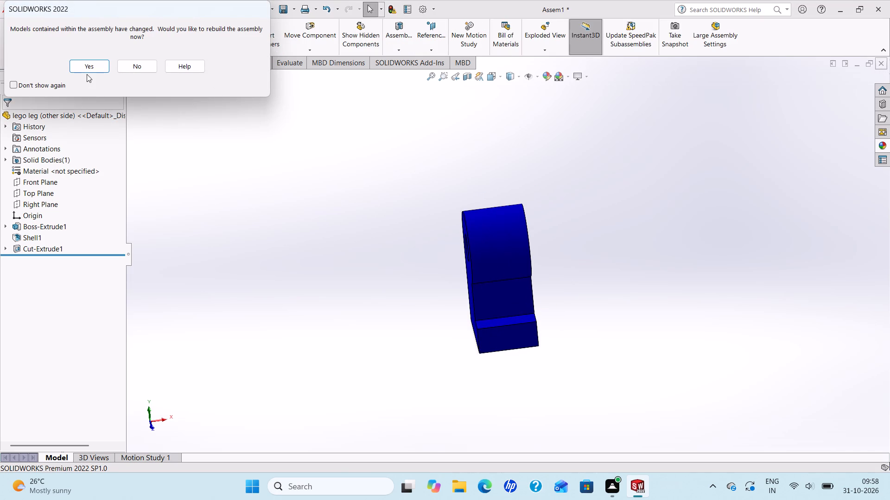
left_click(90, 70)
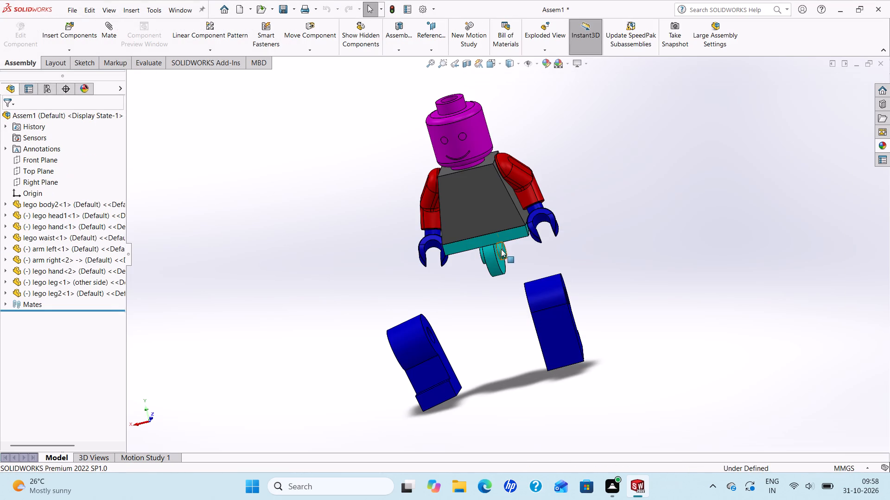
Rotate the loose lego leg<1> freely until its hole faces the waist peg and its foot points toward the figure's front.
scroll(561, 299, "down", 1)
middle_click_drag(548, 307, 529, 306)
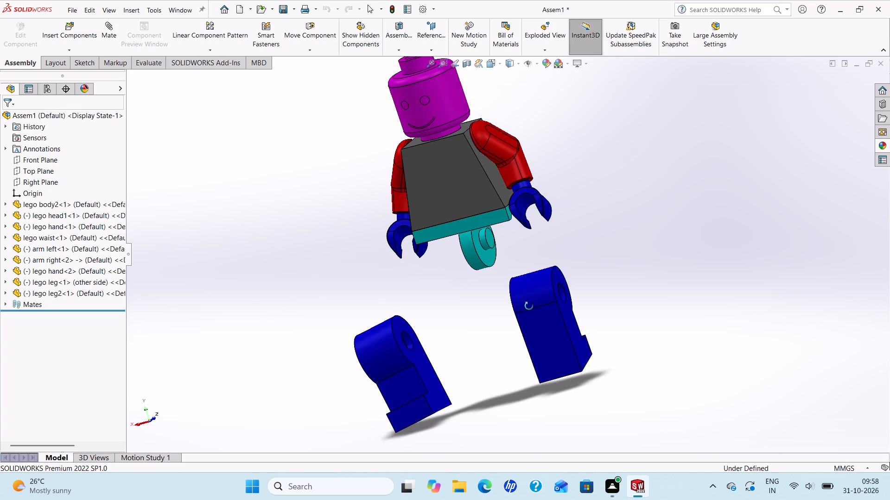
middle_click_drag(529, 306, 544, 309)
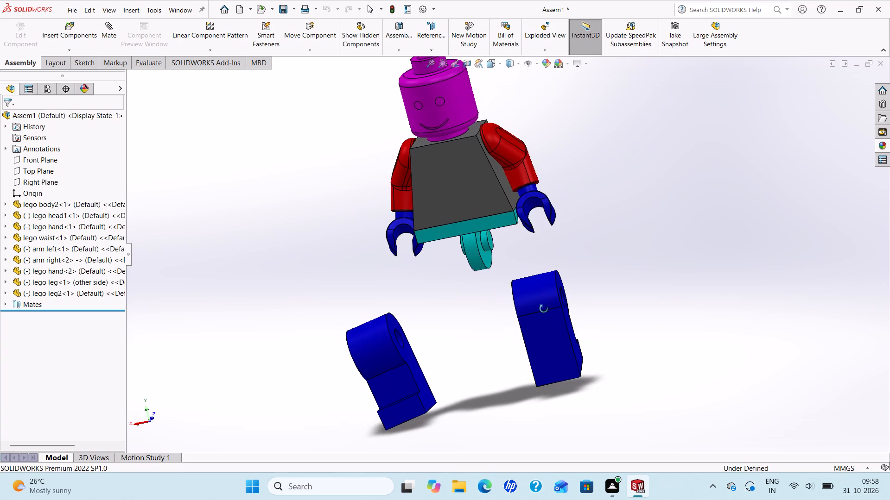
middle_click_drag(544, 309, 543, 306)
scroll(543, 306, "up", 2)
scroll(531, 289, "down", 1)
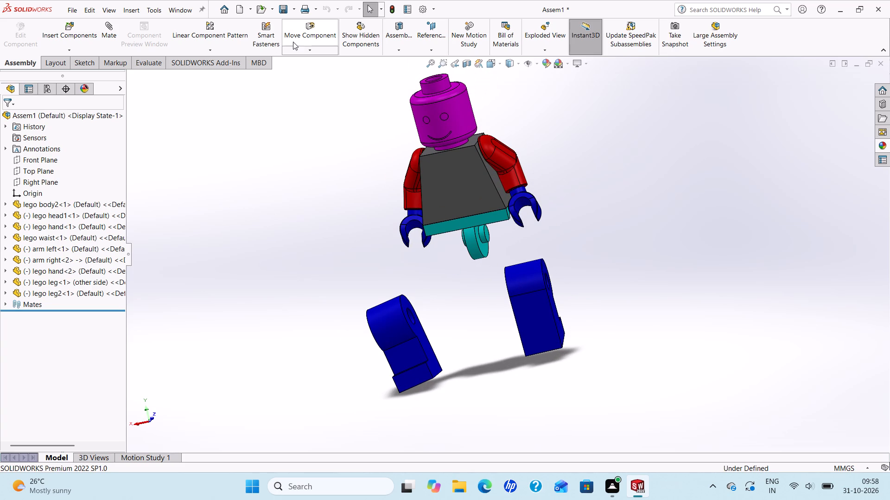
left_click(304, 39)
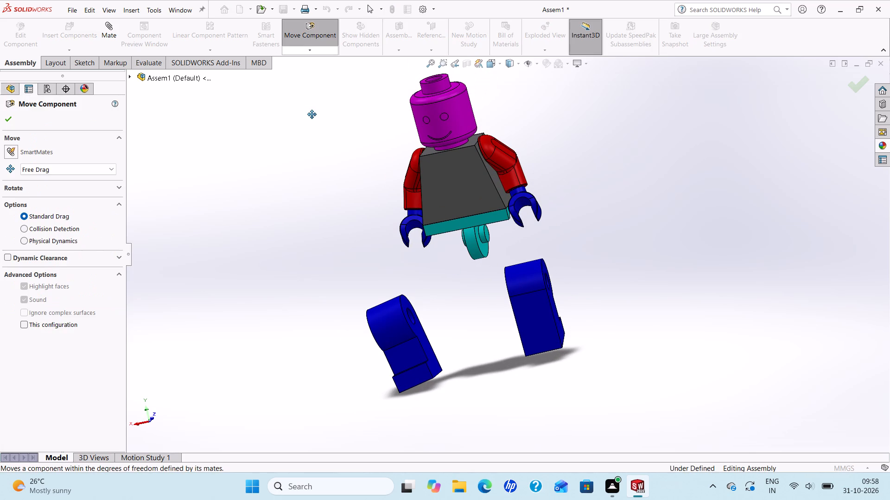
key("Escape")
left_click(314, 51)
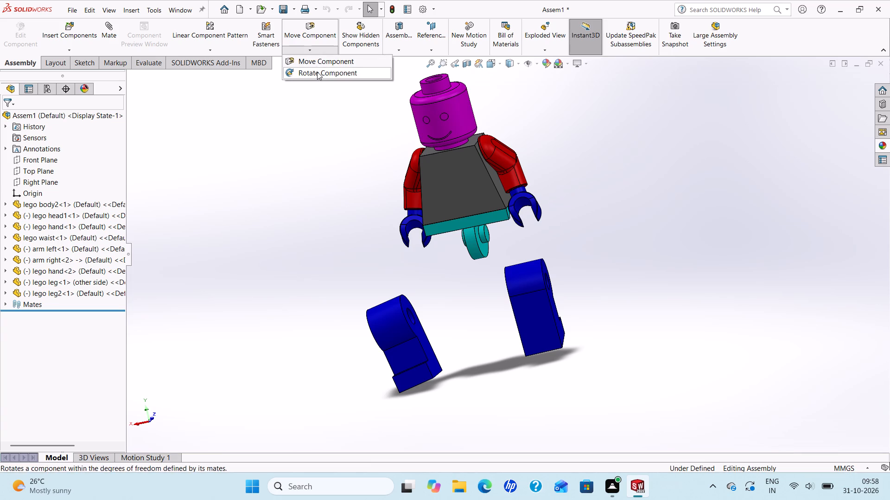
left_click(317, 72)
left_click_drag(536, 319, 586, 312)
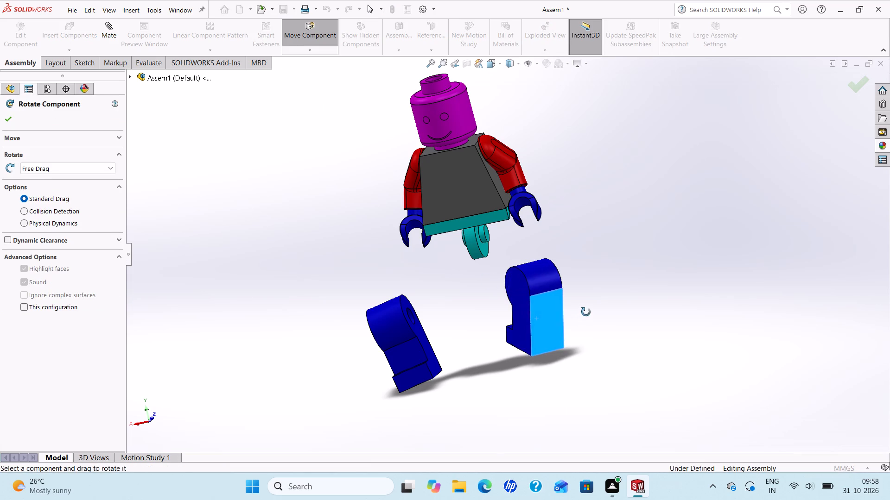
left_click_drag(586, 312, 599, 305)
left_click_drag(519, 308, 556, 318)
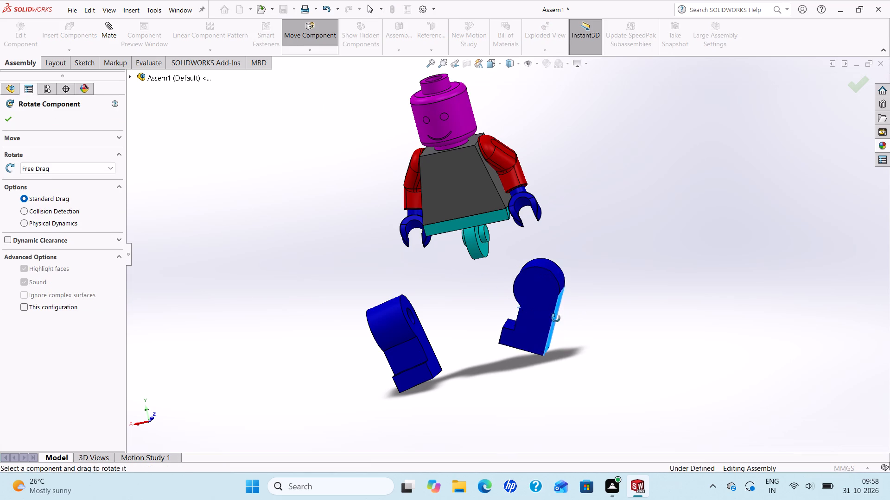
left_click_drag(556, 318, 598, 347)
left_click_drag(506, 314, 509, 316)
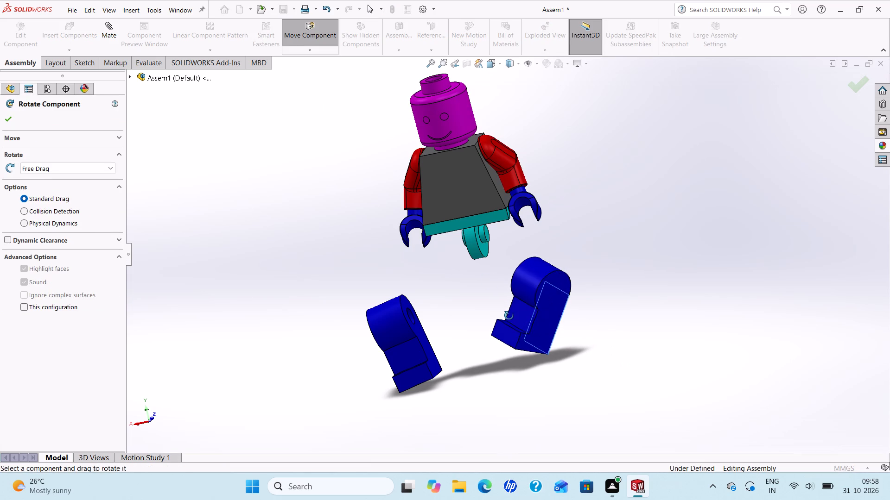
left_click_drag(509, 316, 566, 358)
left_click_drag(534, 324, 531, 330)
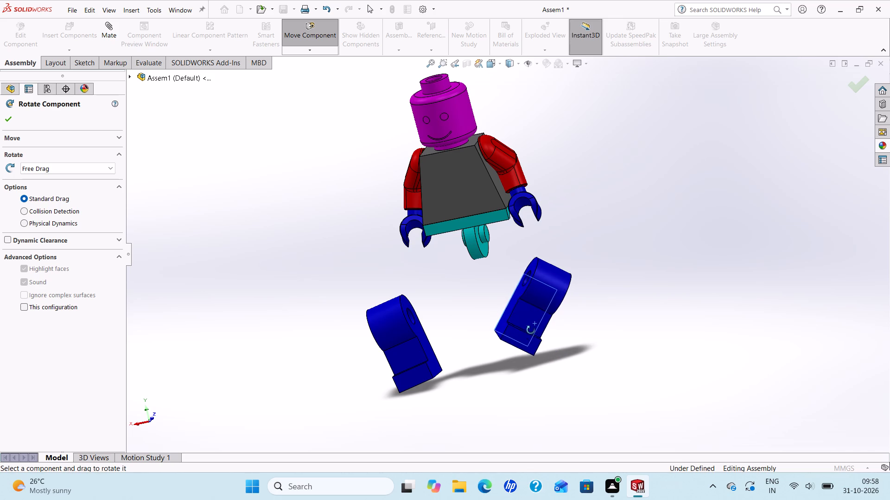
left_click_drag(531, 330, 540, 370)
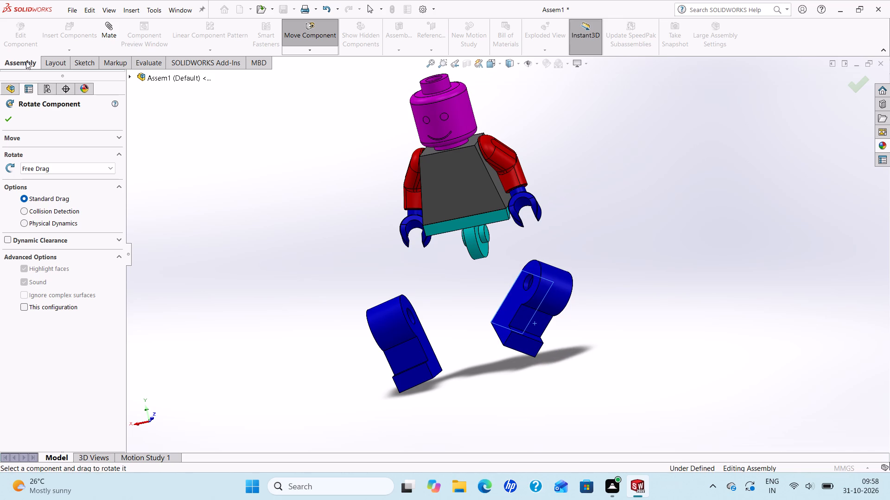
left_click(7, 117)
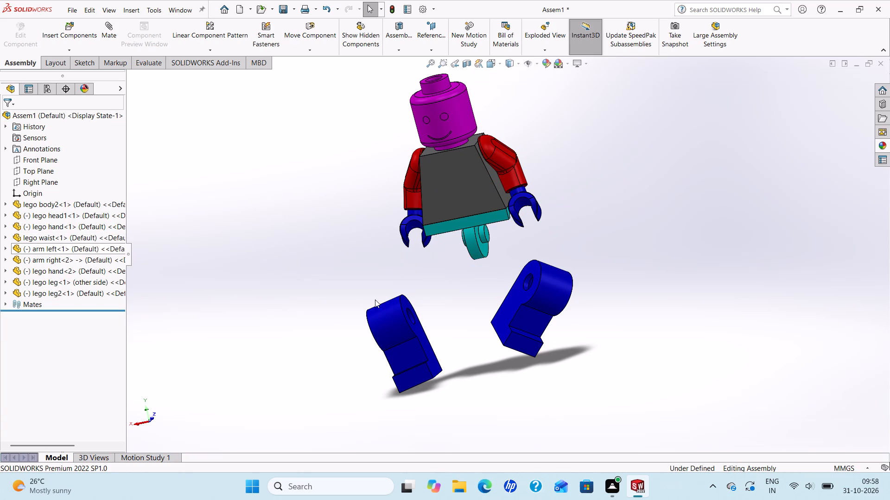
Add a concentric mate between the hole in lego leg2<1> and the peg on the matching side of the waist.
left_click(111, 38)
scroll(417, 275, "down", 3)
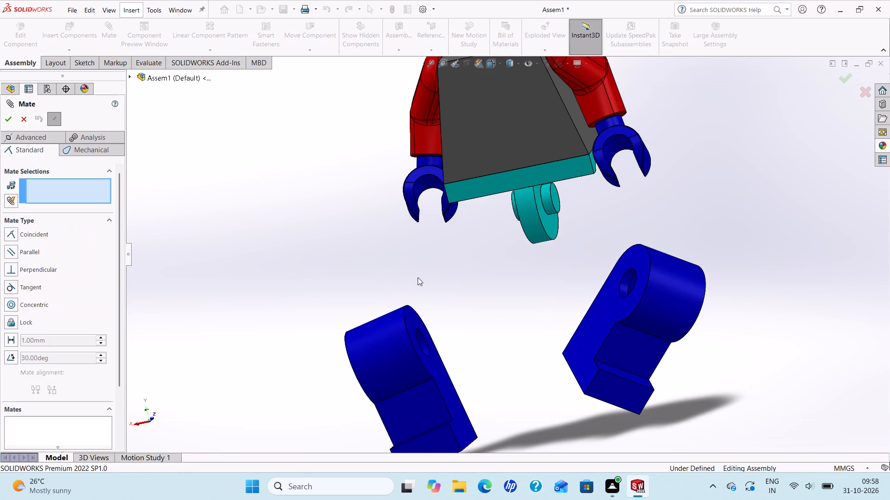
left_click(426, 350)
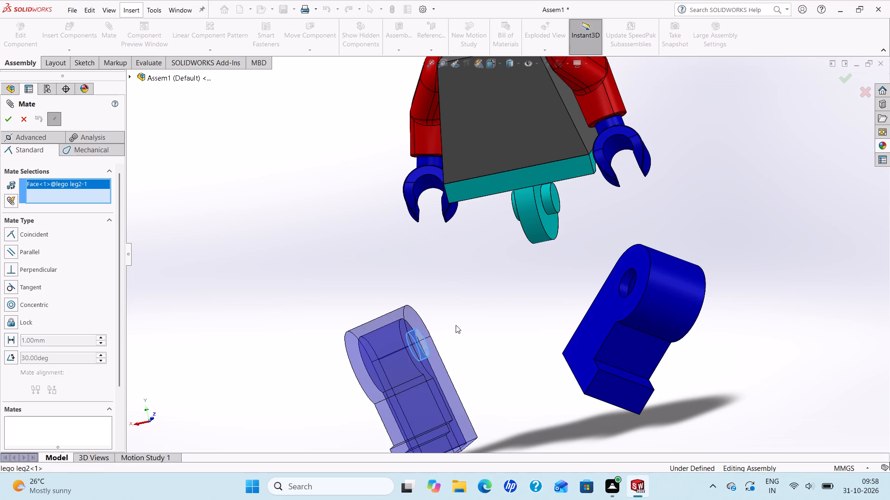
middle_click_drag(491, 243, 518, 254)
scroll(518, 249, "down", 2)
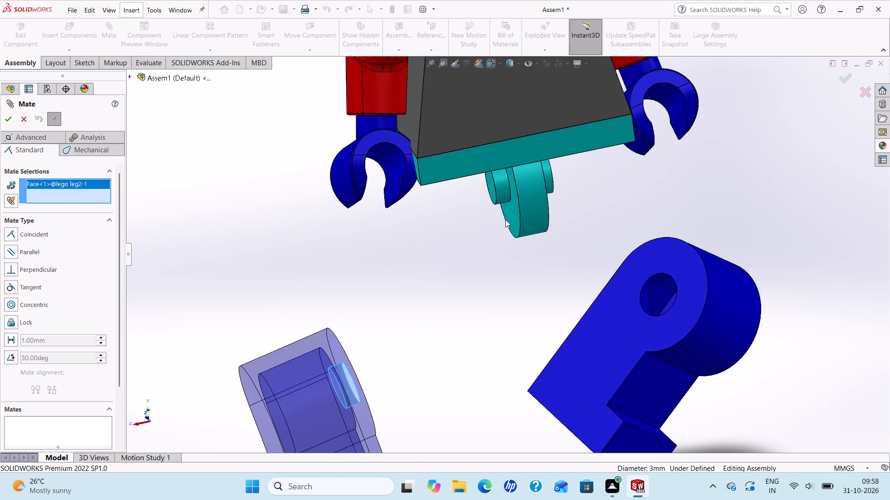
left_click(499, 183)
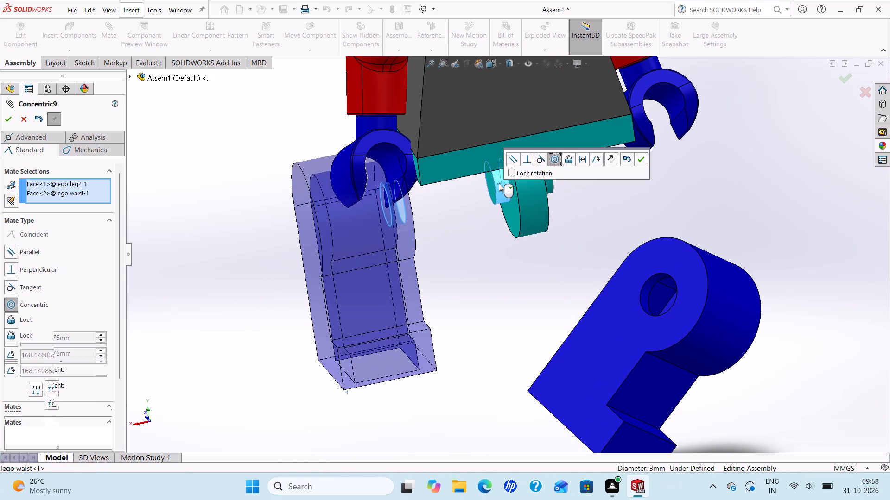
left_click(640, 159)
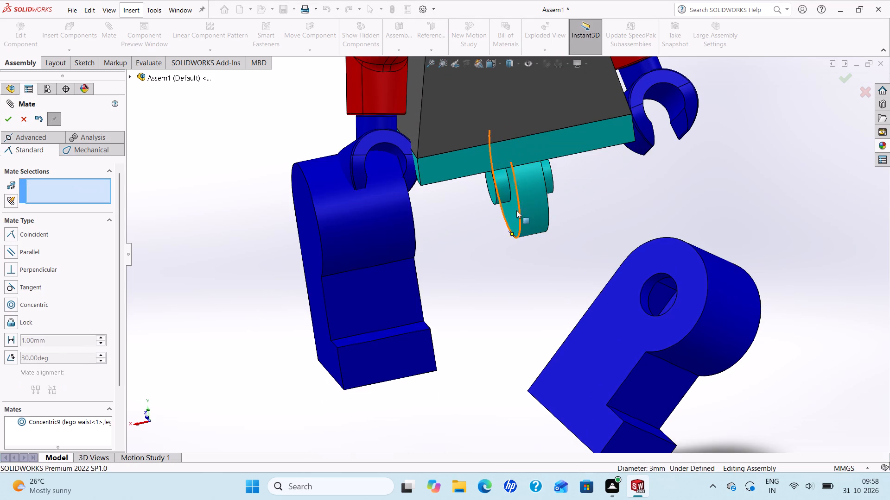
middle_click_drag(436, 229, 396, 220)
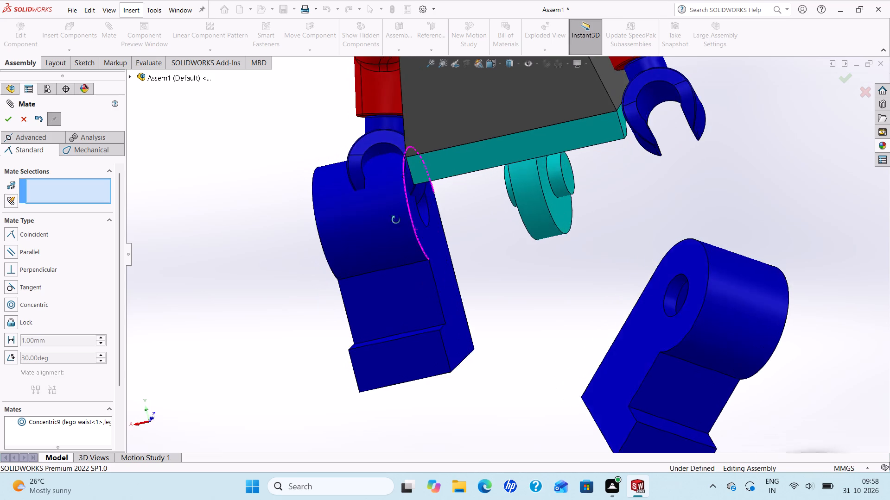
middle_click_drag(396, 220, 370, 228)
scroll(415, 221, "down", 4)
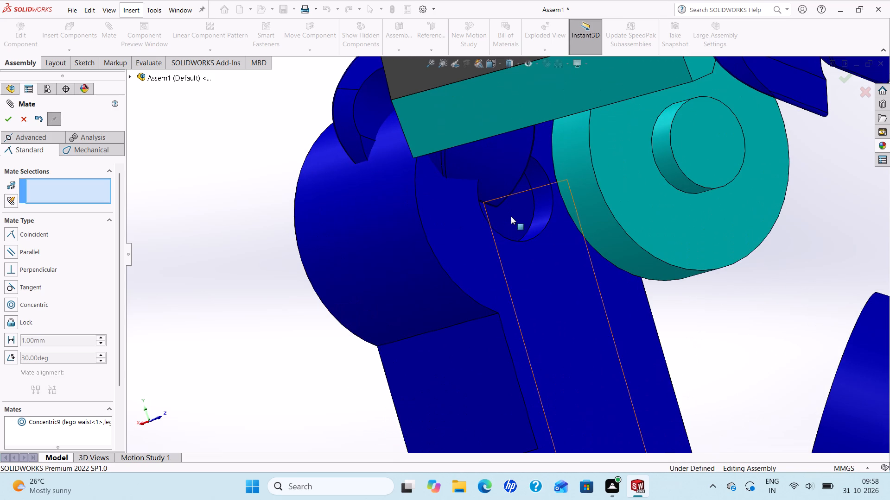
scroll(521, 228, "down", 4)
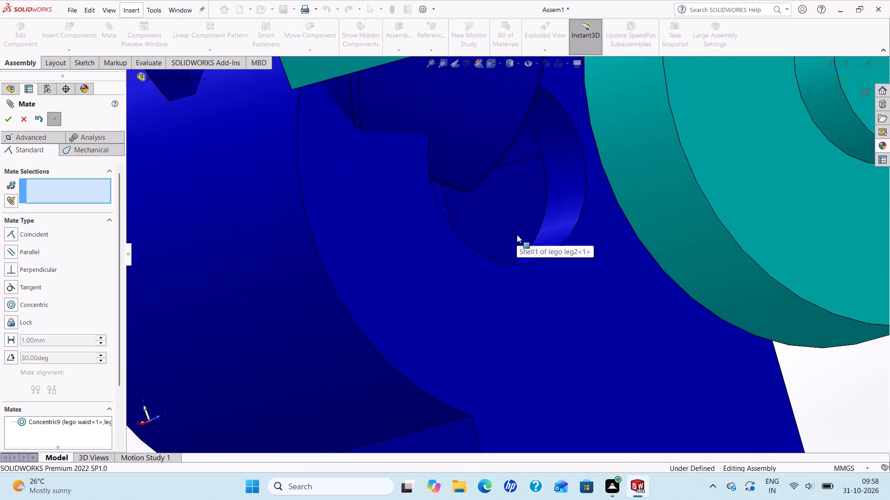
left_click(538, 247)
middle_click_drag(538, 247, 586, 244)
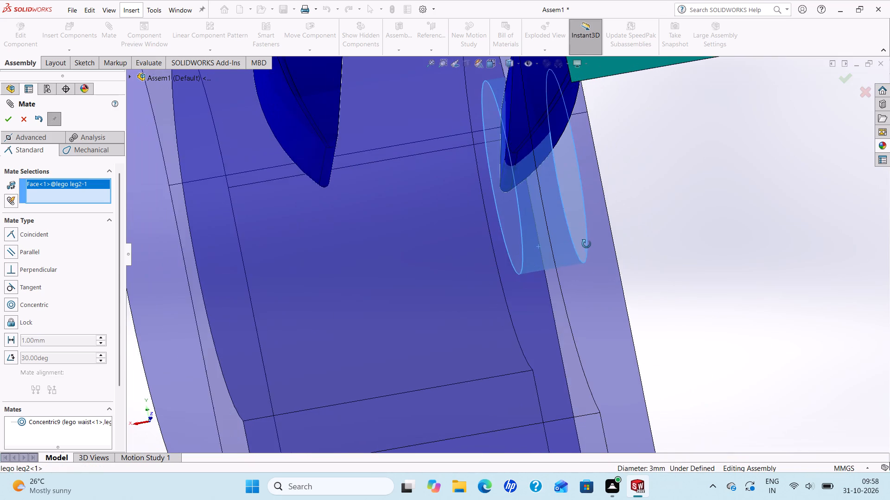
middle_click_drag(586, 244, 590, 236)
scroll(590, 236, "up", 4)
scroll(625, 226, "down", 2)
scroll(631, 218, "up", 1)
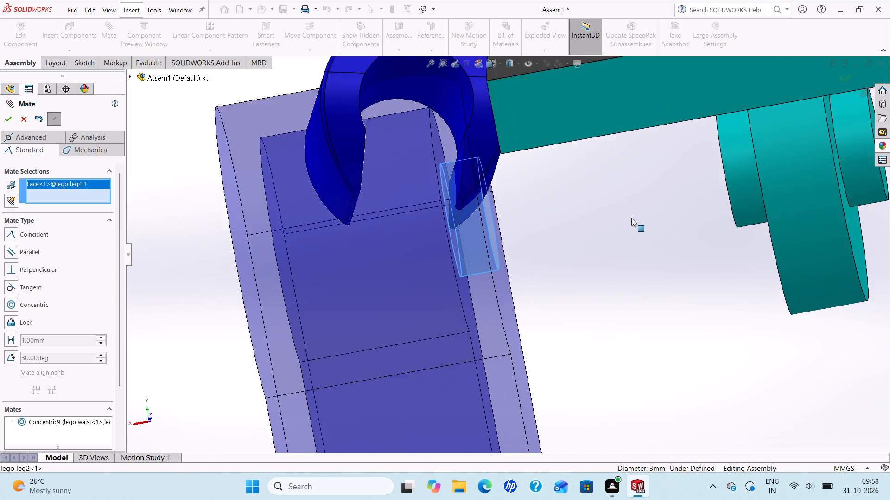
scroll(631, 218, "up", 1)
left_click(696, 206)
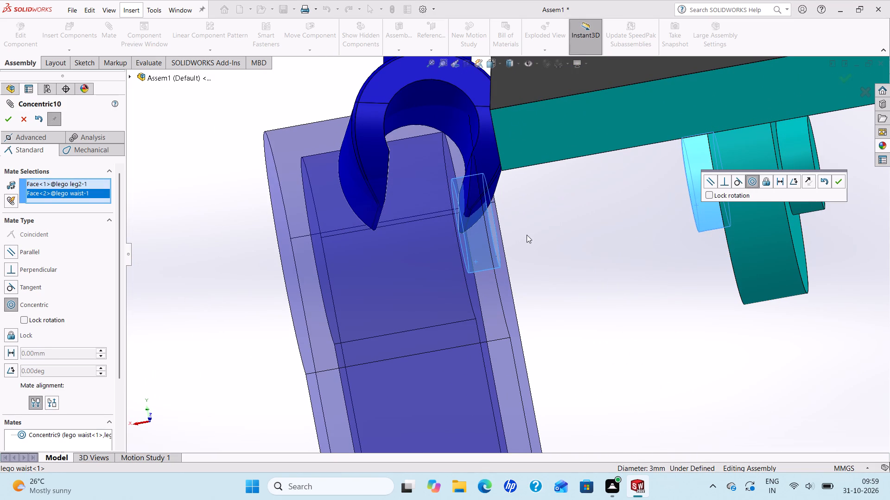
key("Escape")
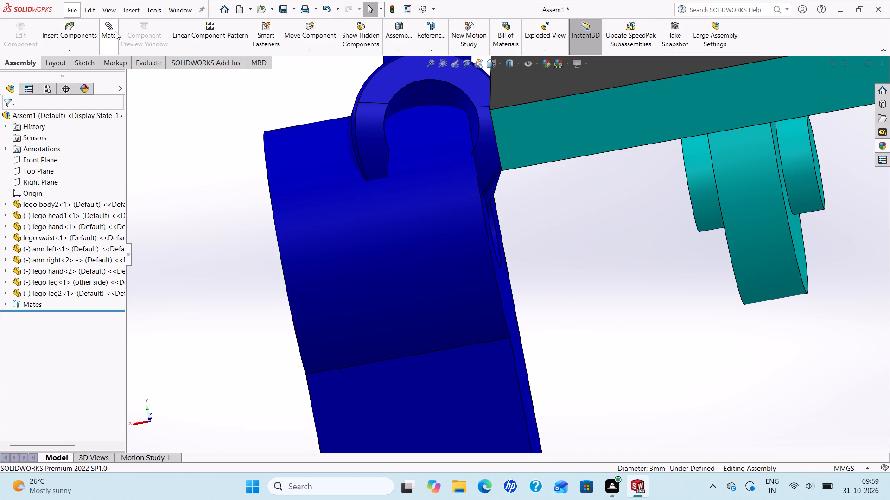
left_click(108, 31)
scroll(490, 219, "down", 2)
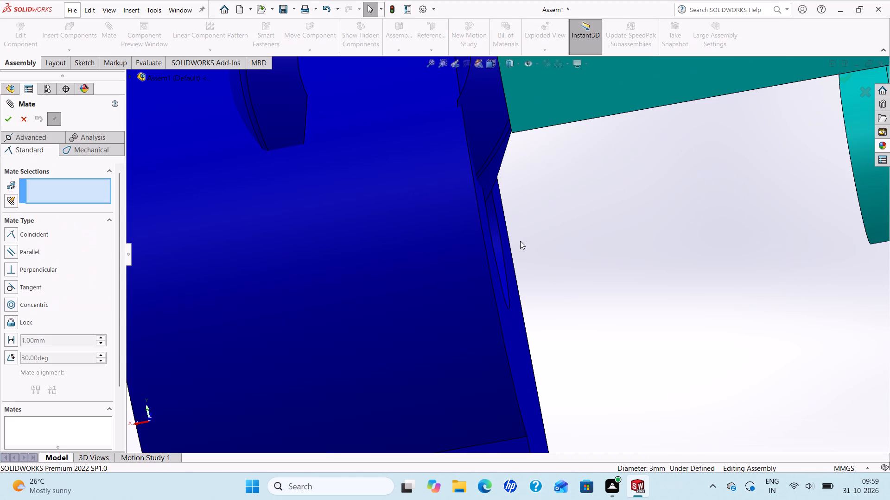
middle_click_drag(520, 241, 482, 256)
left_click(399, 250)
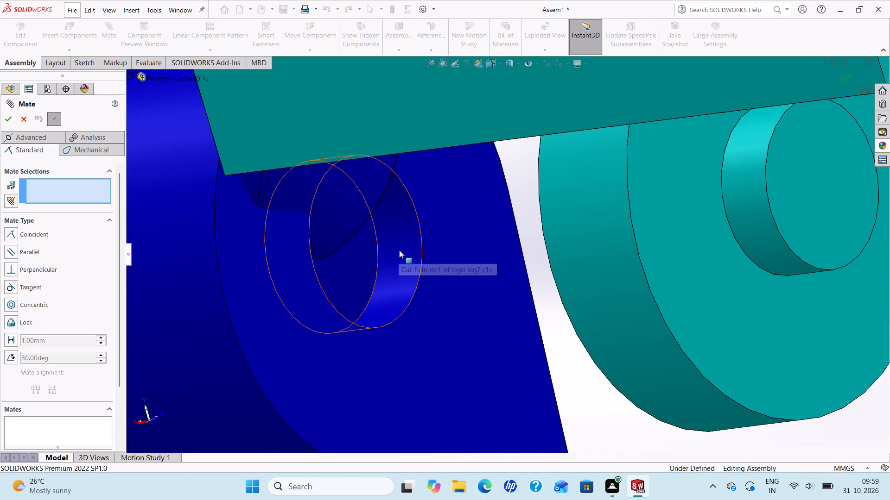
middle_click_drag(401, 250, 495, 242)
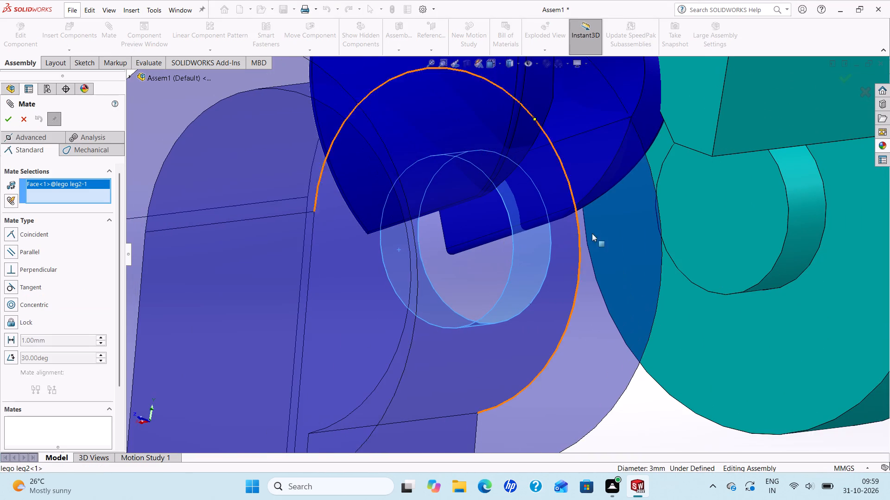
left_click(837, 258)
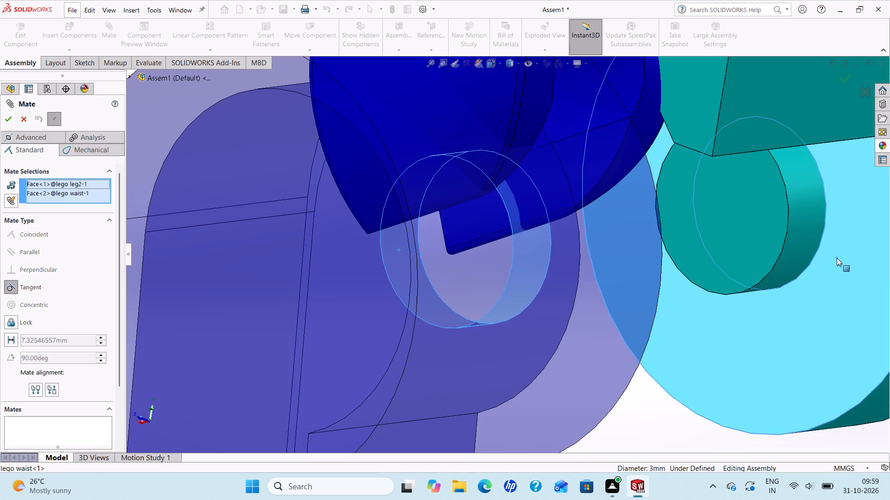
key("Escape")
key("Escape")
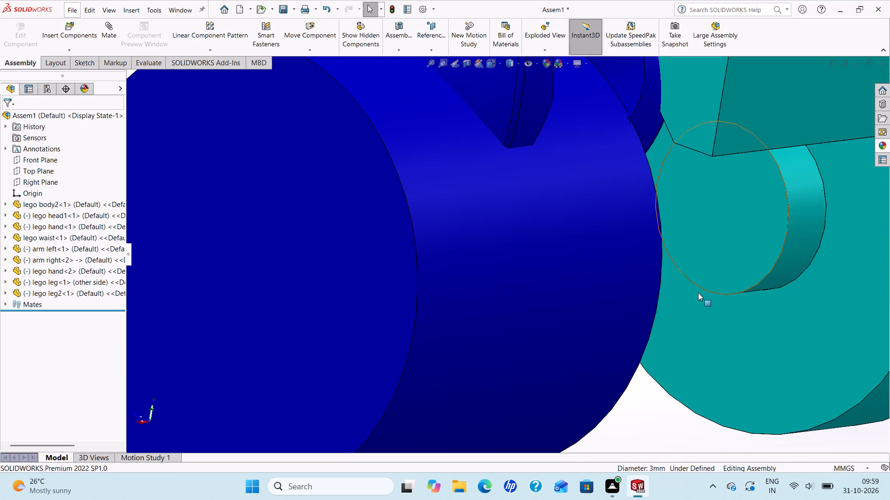
Add a coincident mate between the hole-side face of lego leg2<1> and the adjacent flat disc face of lego waist<1>.
middle_click_drag(669, 288, 604, 265)
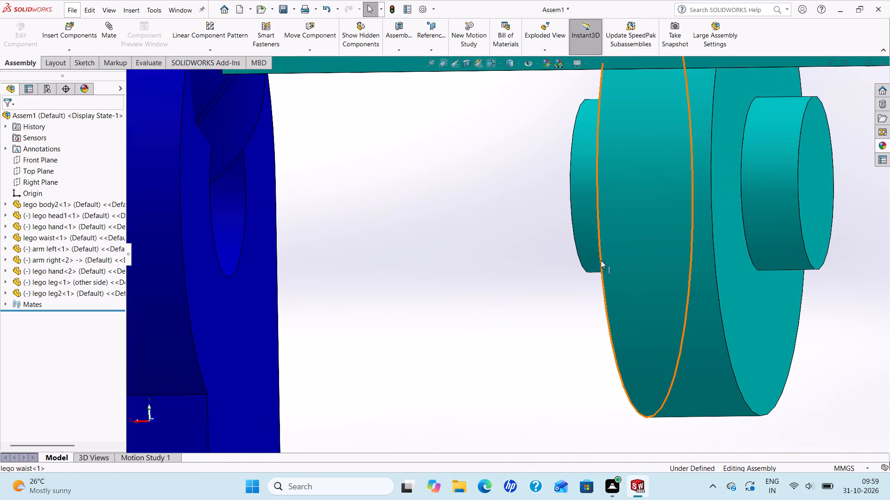
left_click(219, 310)
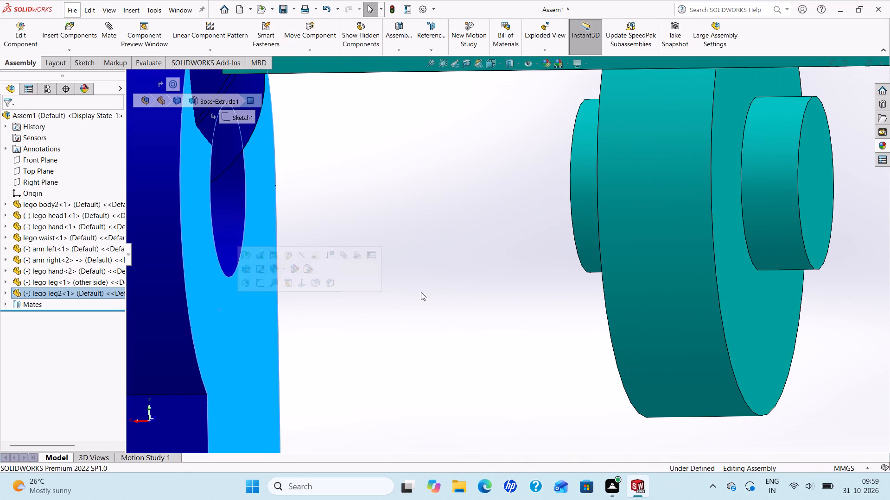
left_click(112, 45)
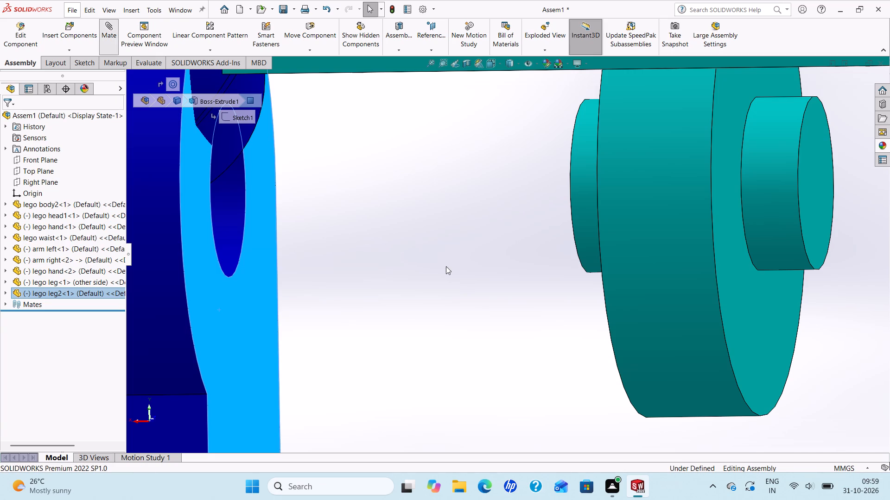
middle_click_drag(473, 278, 541, 289)
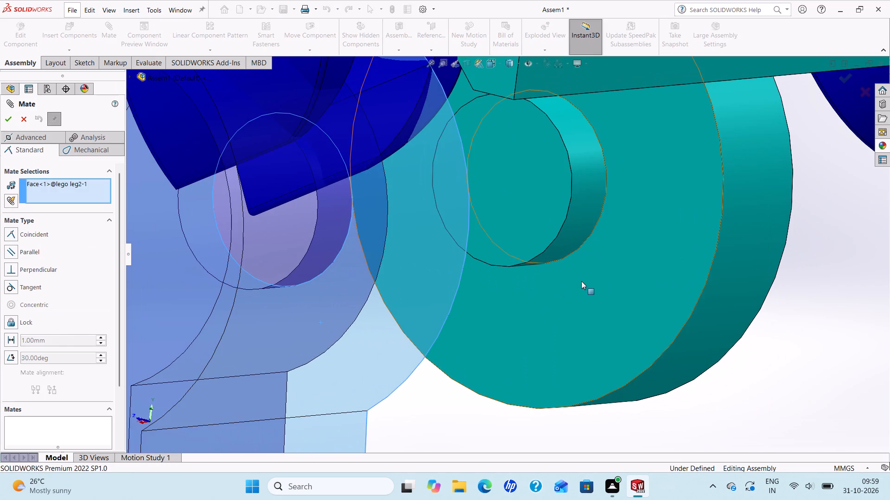
left_click(598, 276)
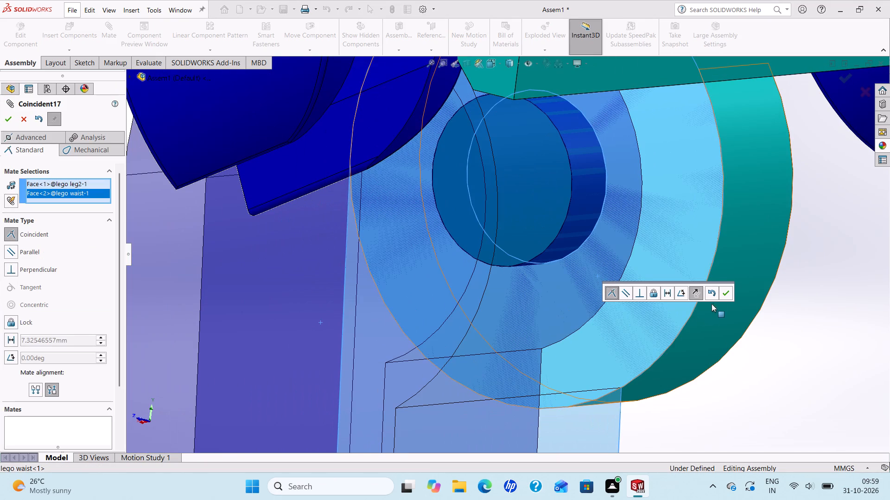
left_click(725, 291)
scroll(692, 288, "up", 5)
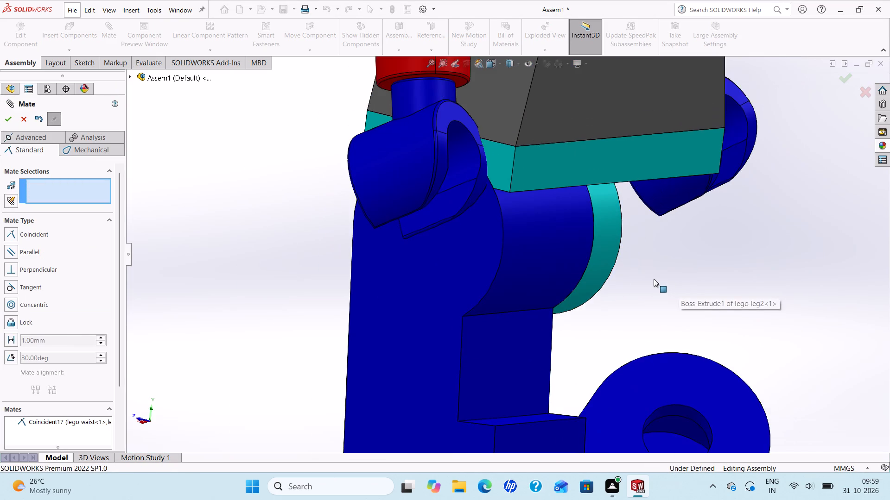
scroll(650, 276, "up", 1)
middle_click_drag(647, 274, 585, 267)
scroll(585, 267, "up", 2)
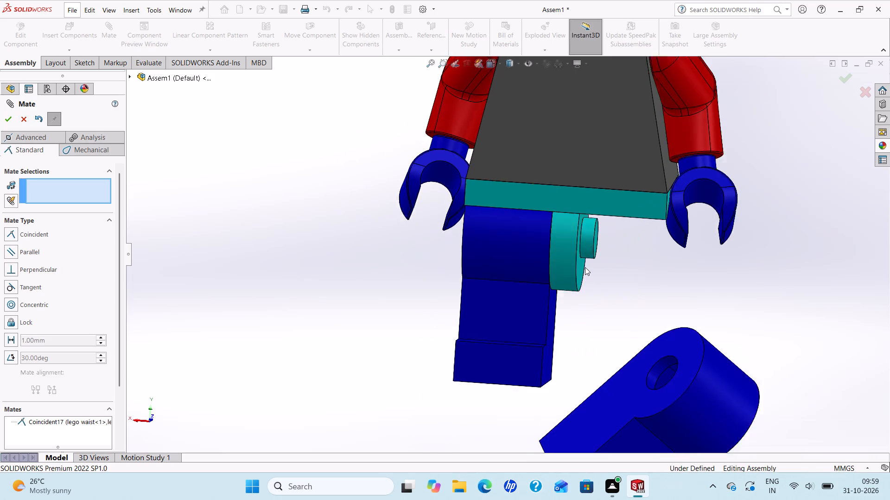
scroll(585, 267, "up", 1)
scroll(641, 251, "down", 2)
scroll(629, 248, "up", 3)
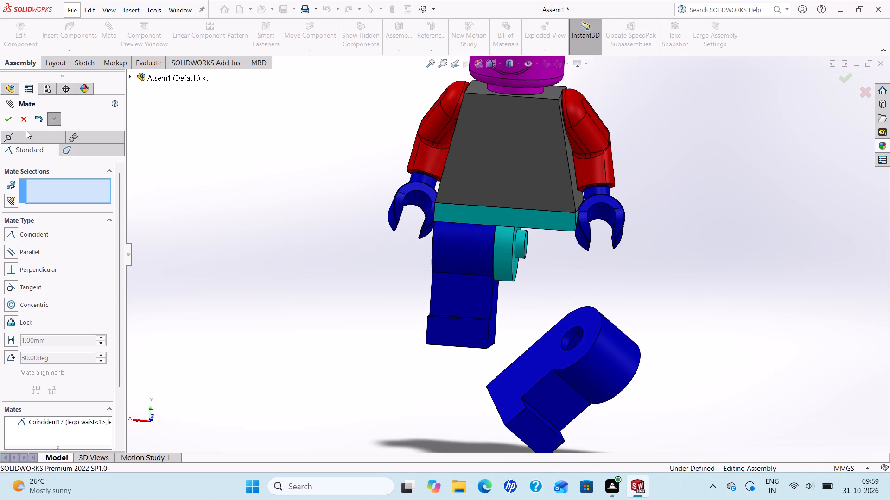
left_click(23, 125)
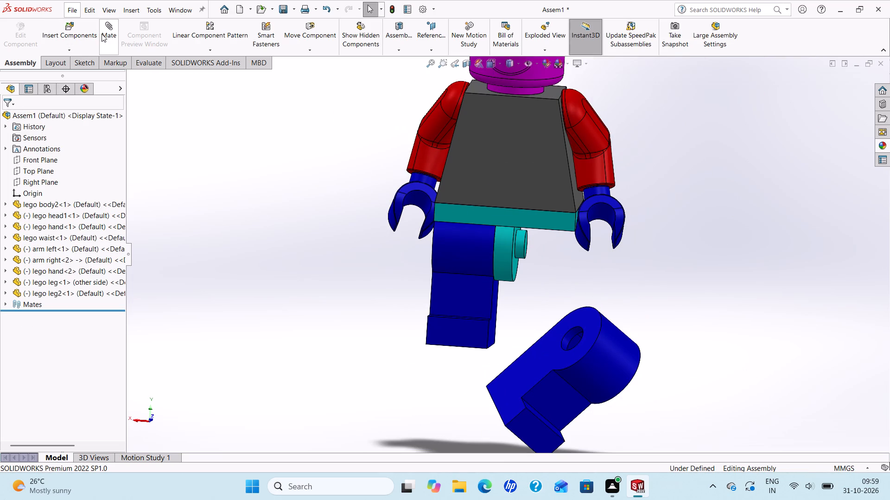
Add a concentric mate between the hole in lego leg<1> and the free peg on the waist.
left_click(109, 31)
scroll(533, 350, "down", 2)
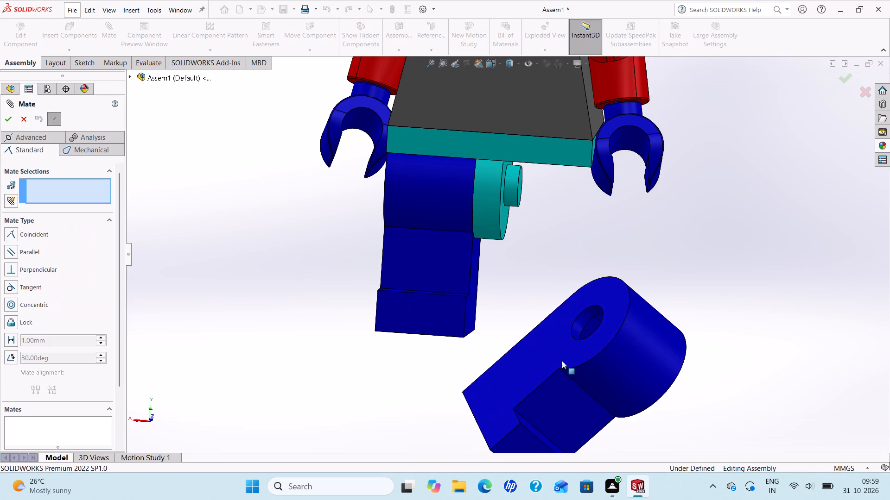
left_click(578, 330)
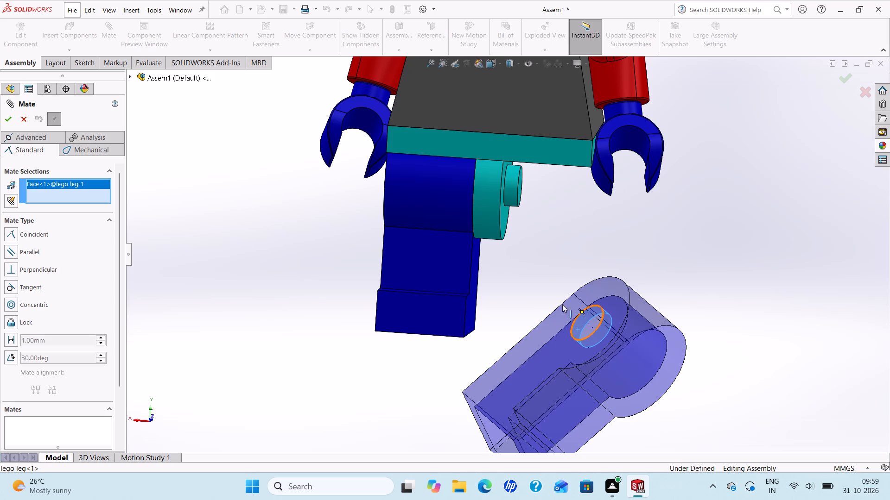
left_click(511, 192)
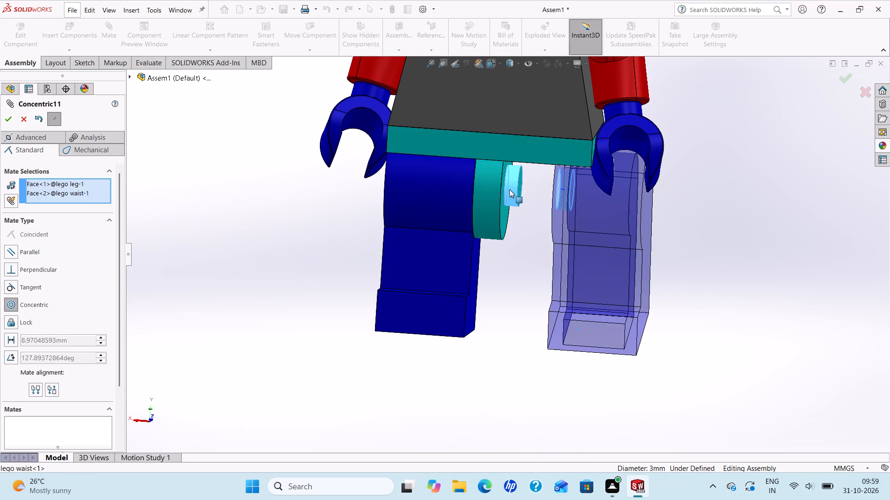
left_click(655, 162)
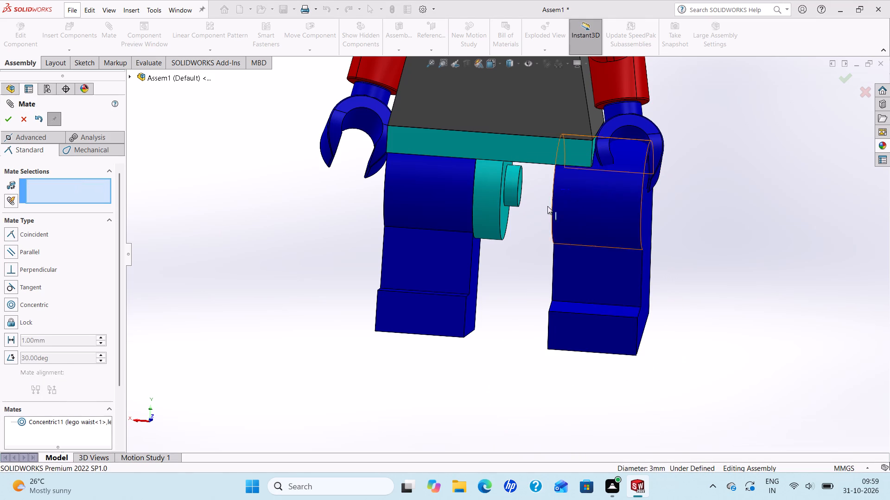
Add a coincident mate between the hole-side face of lego leg<1> and the flat waist disc face around its peg.
middle_click_drag(519, 216, 537, 230)
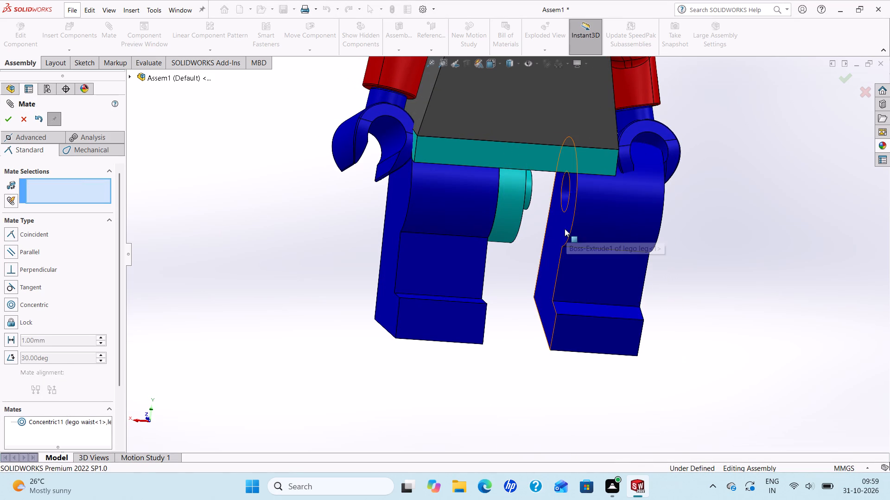
left_click(563, 228)
middle_click_drag(531, 227, 504, 212)
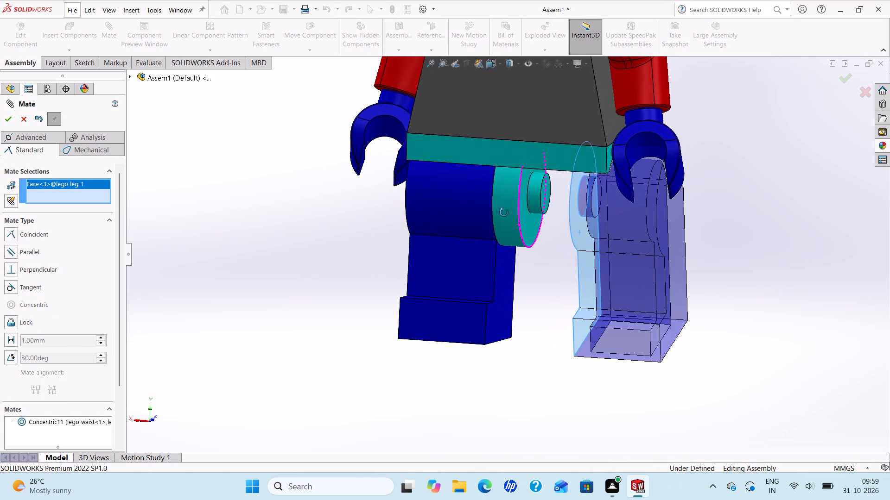
middle_click_drag(504, 212, 496, 212)
left_click(524, 216)
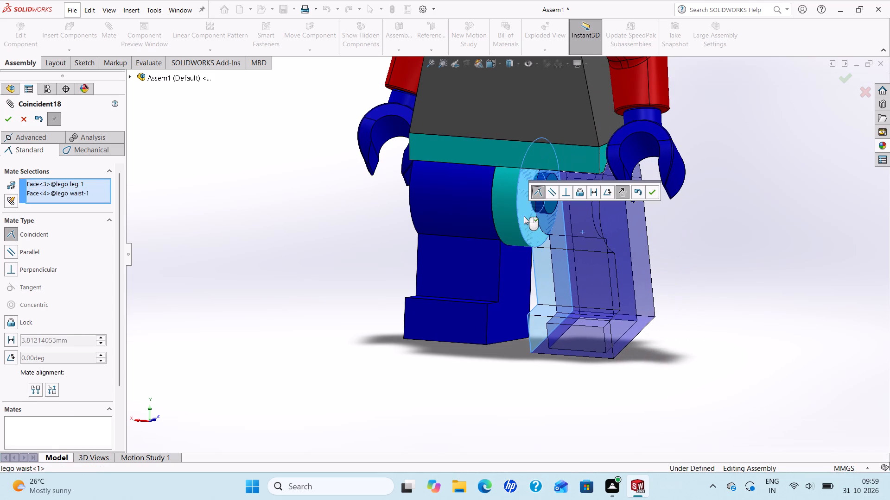
left_click(653, 192)
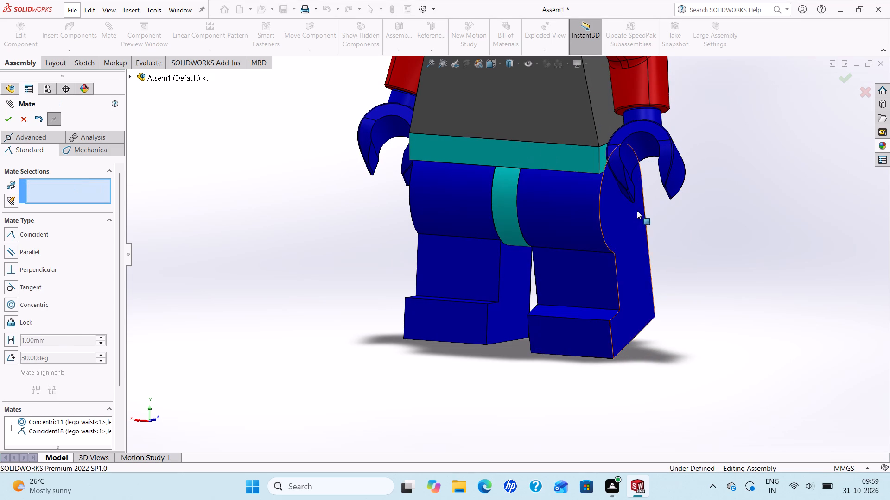
Swing lego leg<1> about its waist peg until it lines up with the other leg, and finish mating.
scroll(630, 214, "up", 3)
middle_click_drag(576, 239, 577, 245)
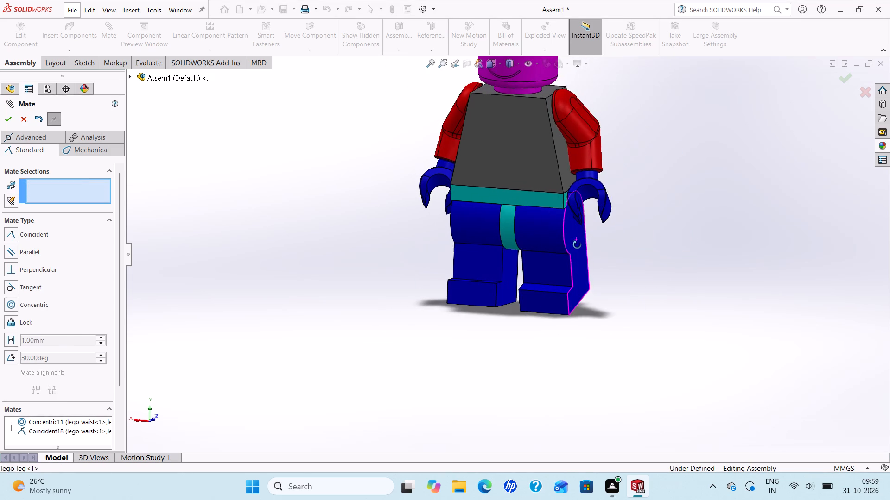
middle_click_drag(577, 245, 583, 195)
scroll(575, 208, "up", 1)
scroll(566, 214, "down", 2)
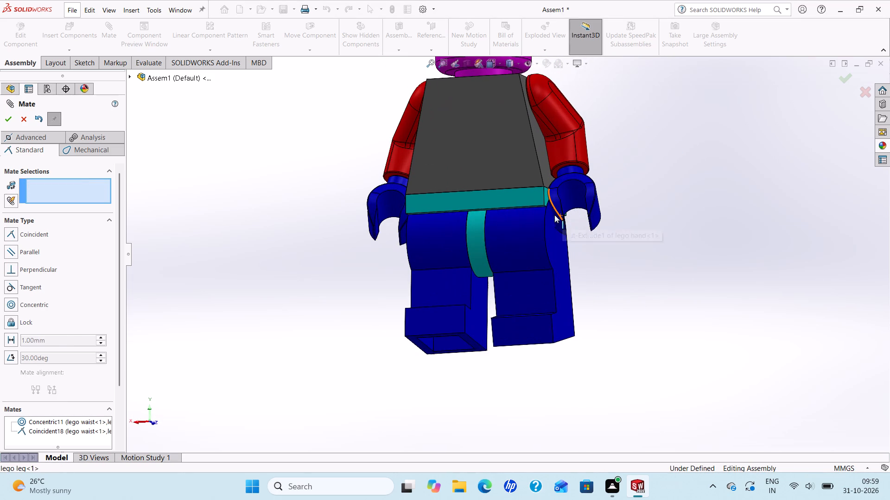
left_click_drag(522, 284, 499, 292)
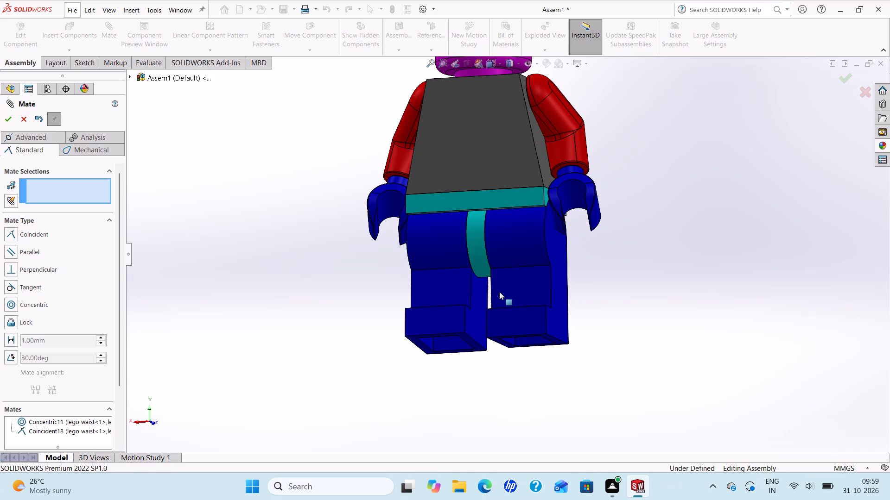
middle_click_drag(498, 293, 515, 359)
left_click(6, 122)
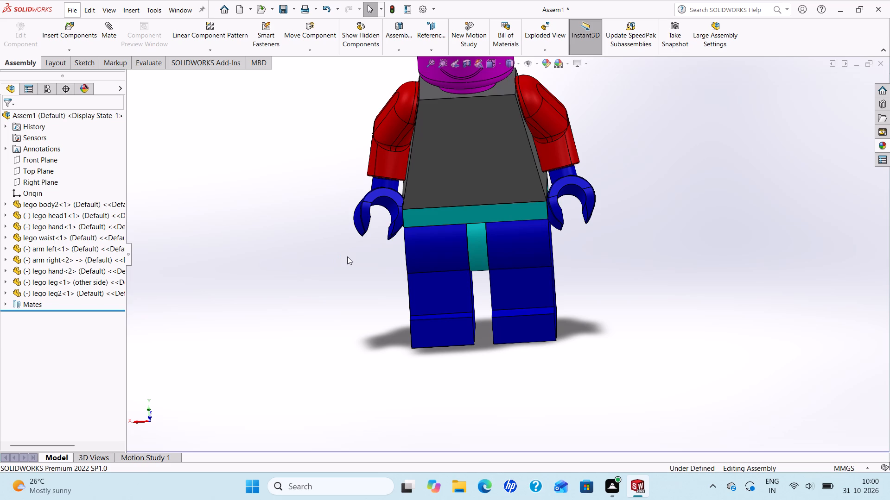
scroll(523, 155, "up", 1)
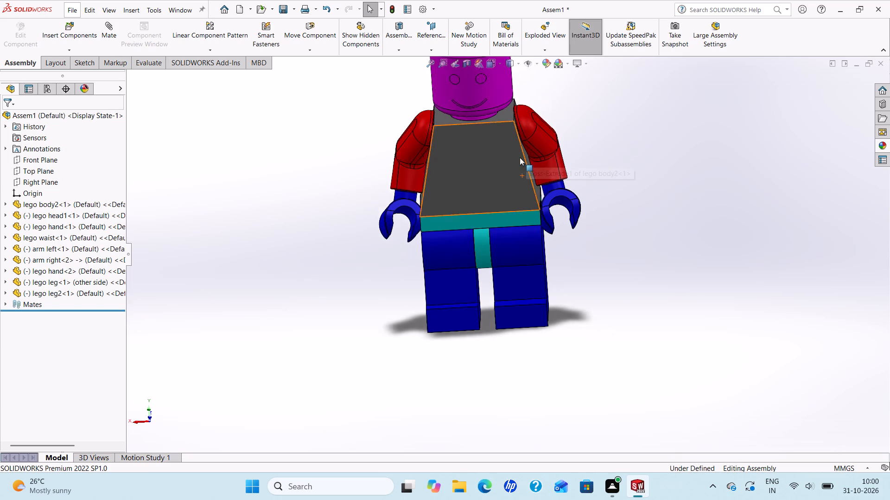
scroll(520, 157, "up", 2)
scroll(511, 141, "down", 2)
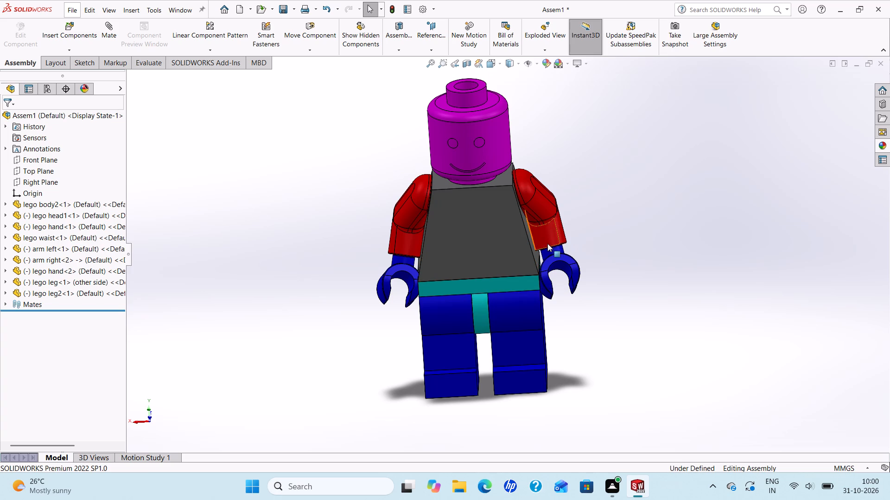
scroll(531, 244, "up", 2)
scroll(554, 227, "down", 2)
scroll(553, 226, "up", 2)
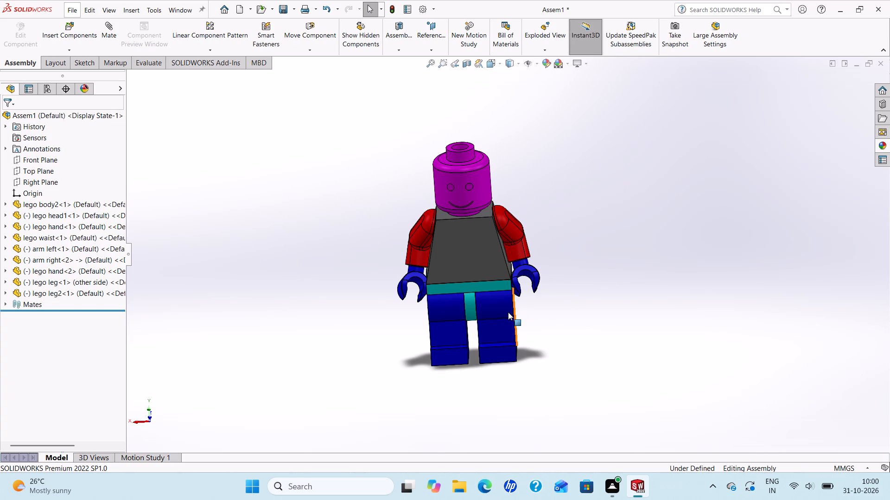
Open the lego hand part from the assembly in its own window.
scroll(507, 312, "up", 2)
scroll(509, 290, "down", 3)
scroll(509, 289, "up", 2)
scroll(515, 200, "down", 1)
scroll(500, 218, "up", 1)
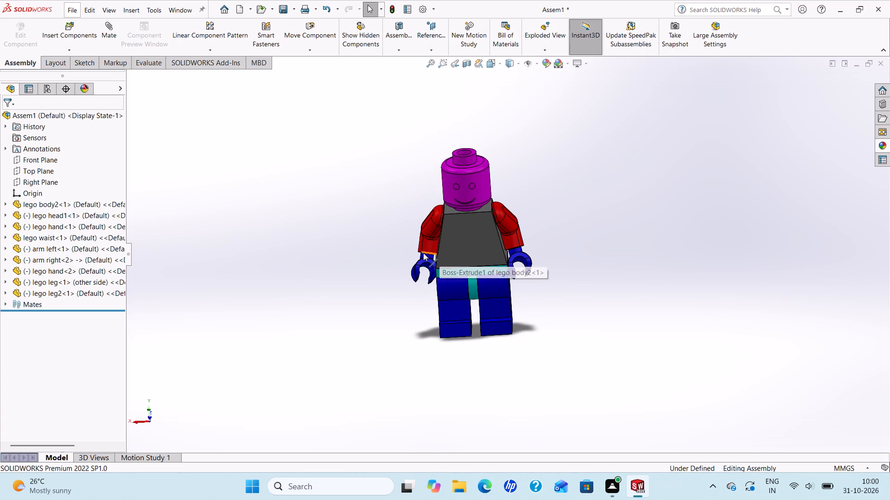
scroll(448, 269, "down", 2)
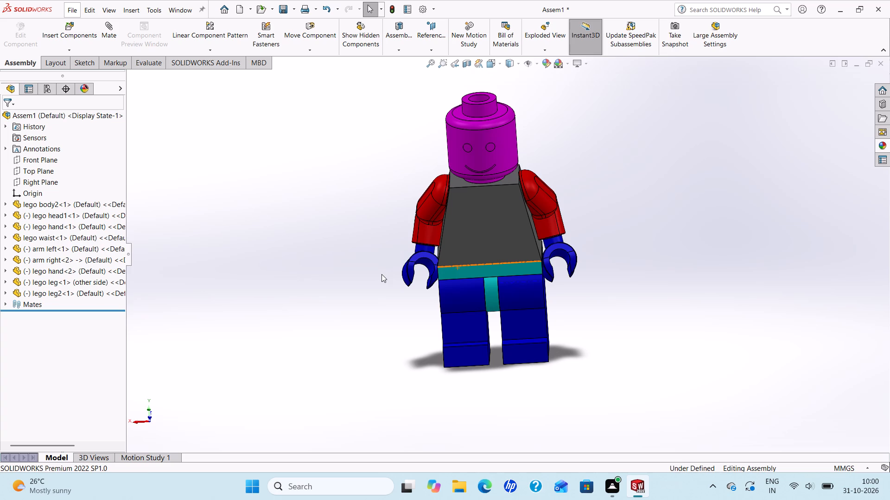
left_click(420, 256)
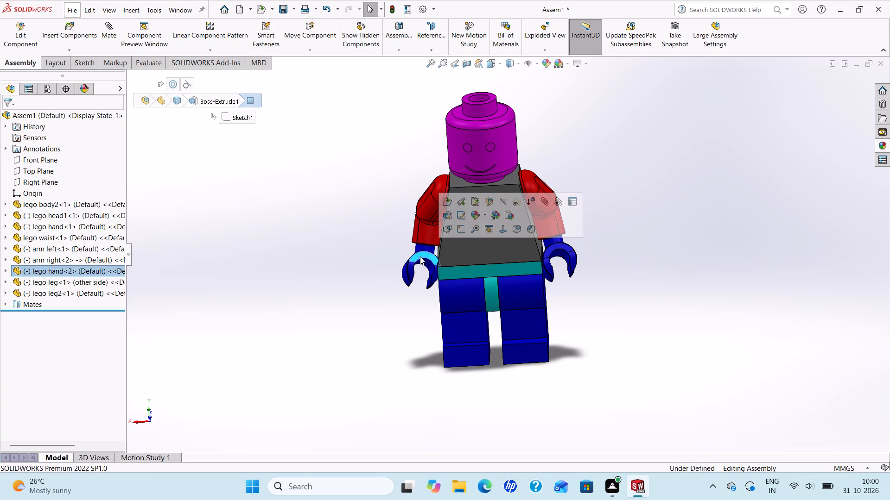
left_click(444, 203)
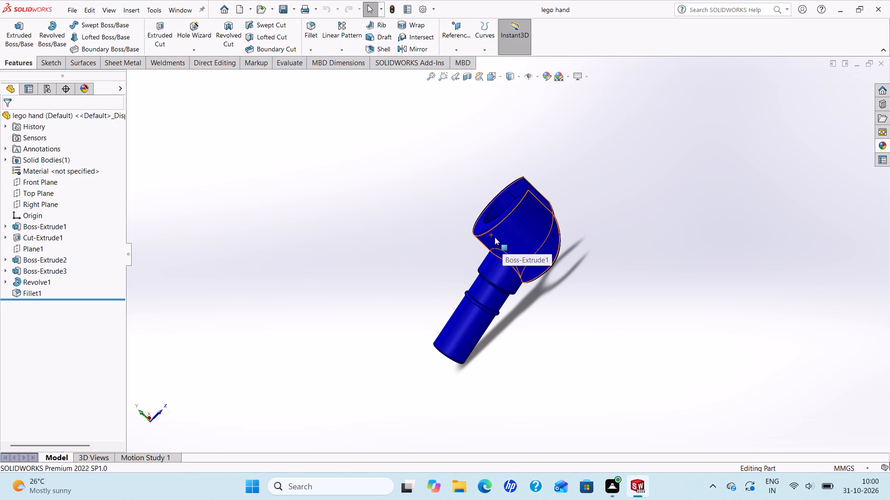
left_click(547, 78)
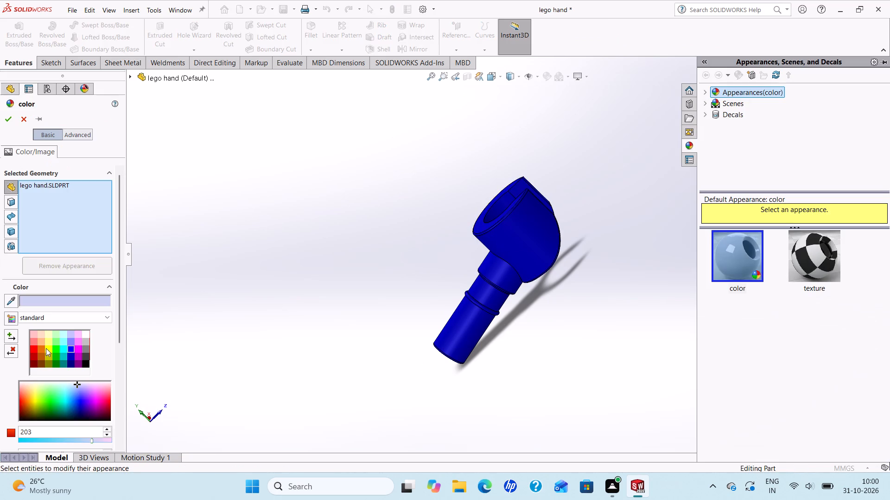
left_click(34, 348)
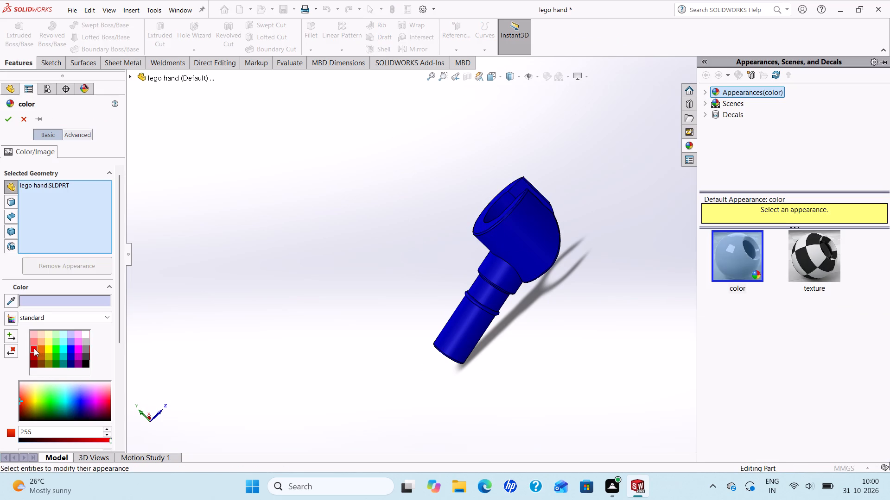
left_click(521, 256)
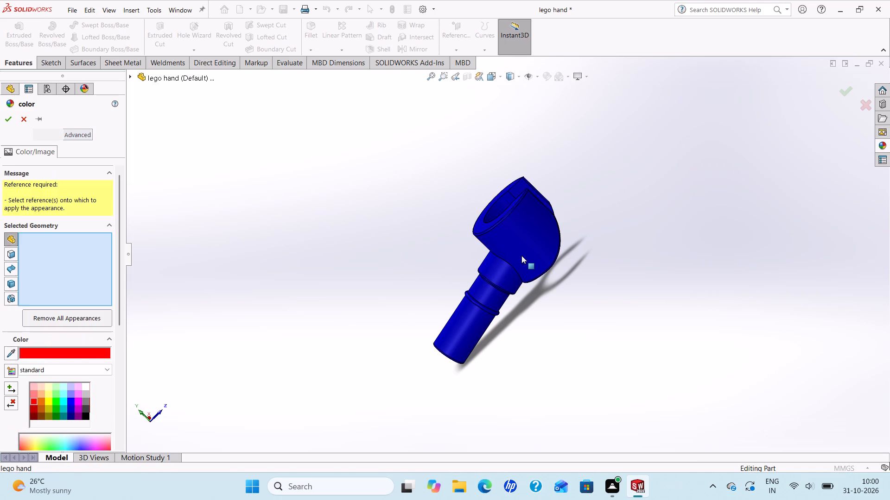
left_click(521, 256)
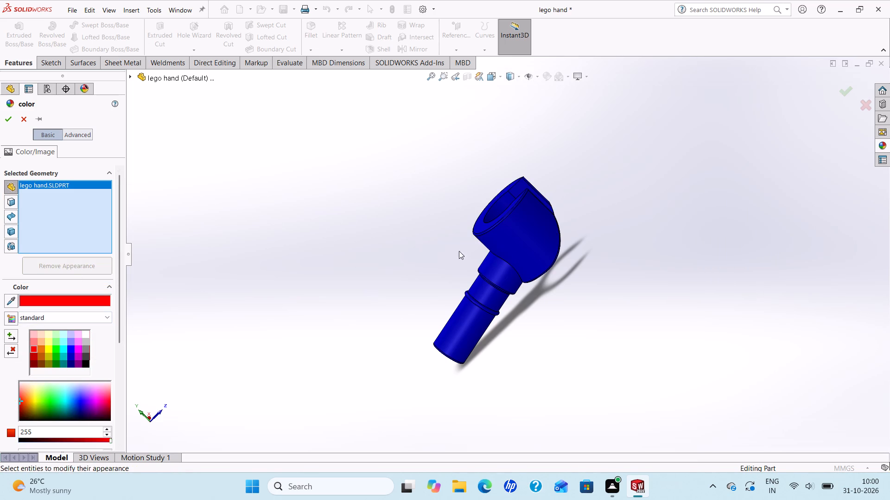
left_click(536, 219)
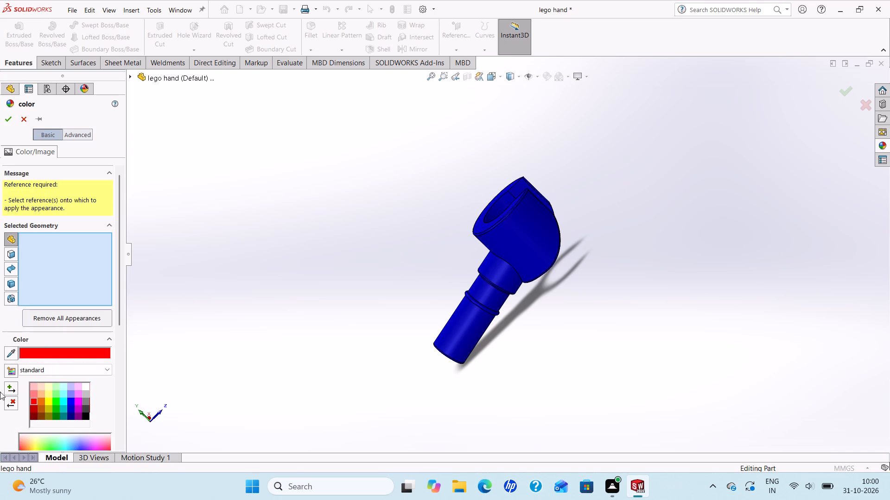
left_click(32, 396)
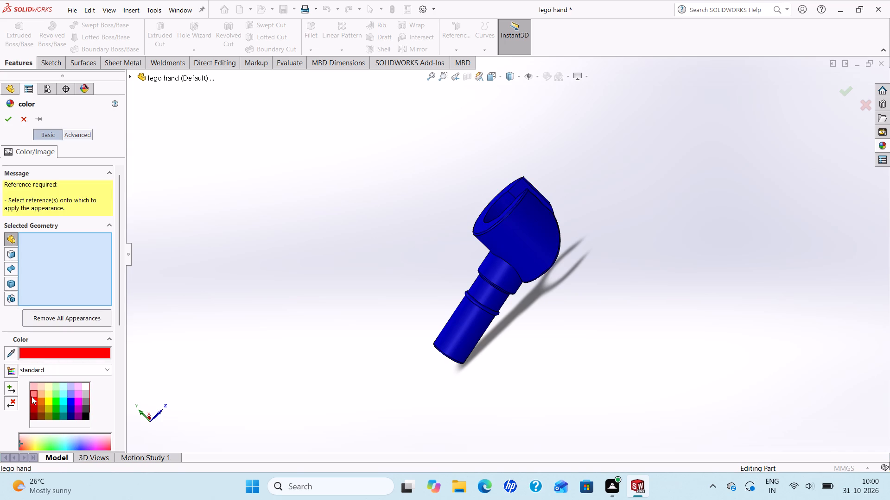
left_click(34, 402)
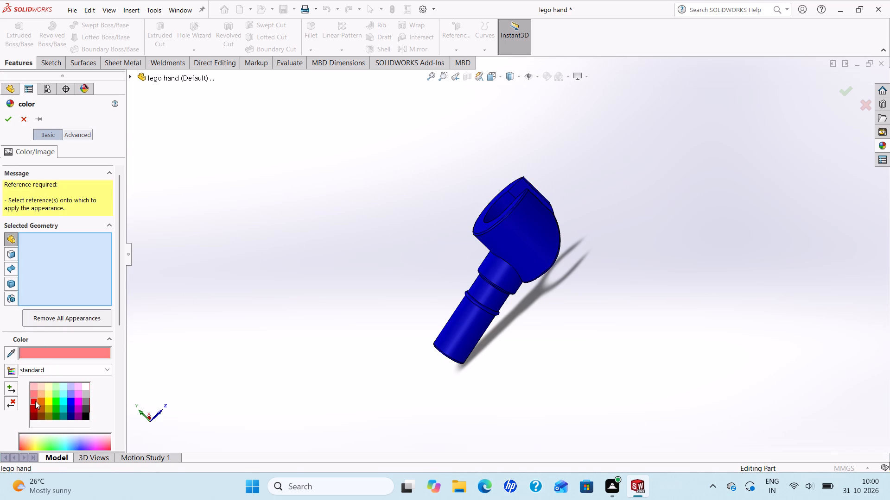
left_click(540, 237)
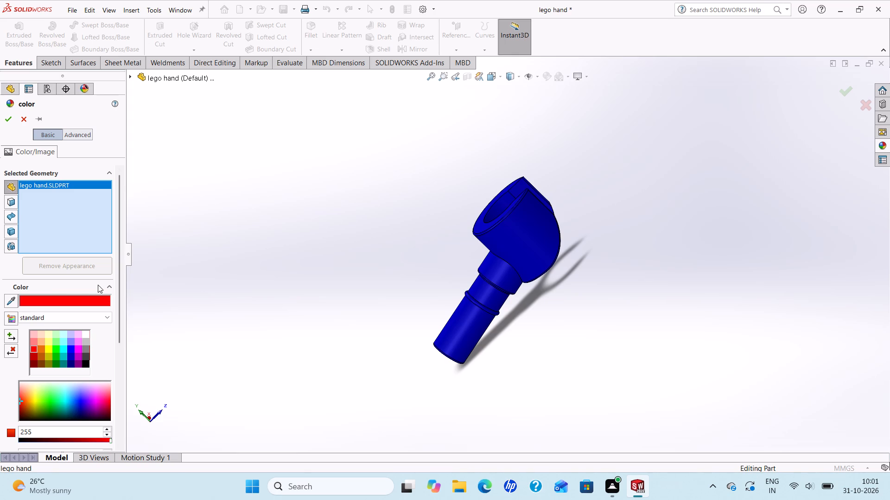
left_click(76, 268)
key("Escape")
Remove all appearances from the lego hand part.
left_click(520, 226)
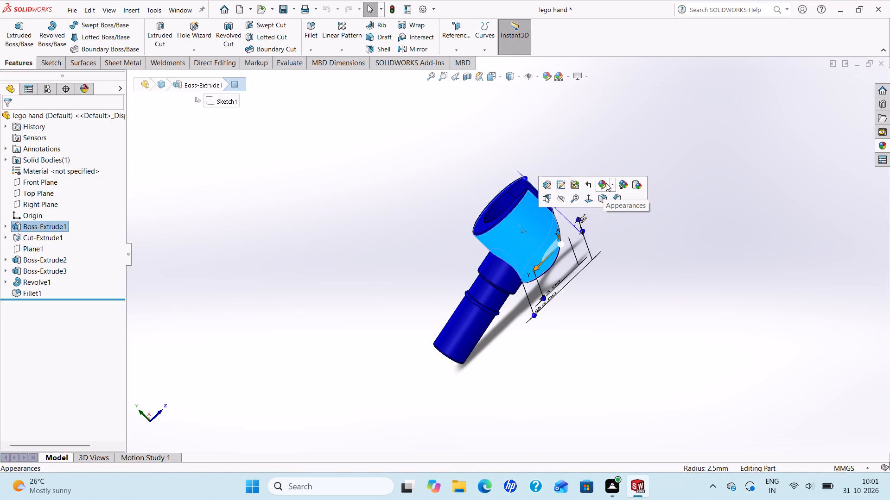
left_click(606, 183)
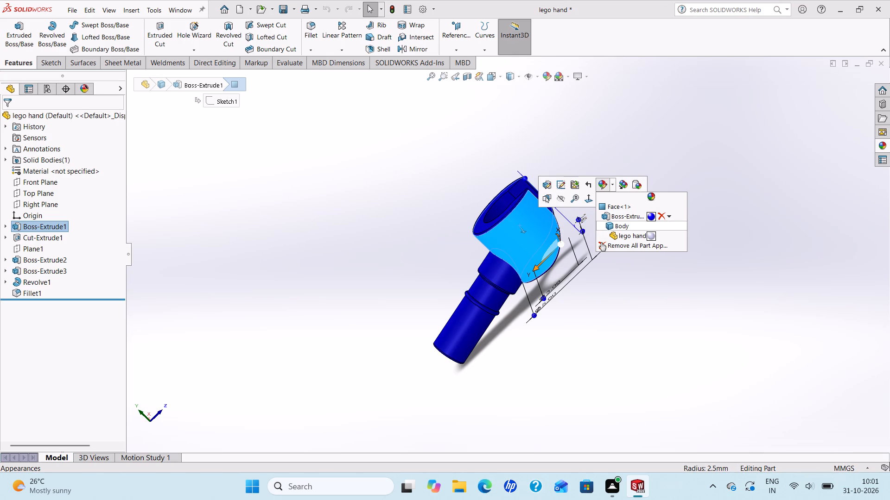
left_click(603, 246)
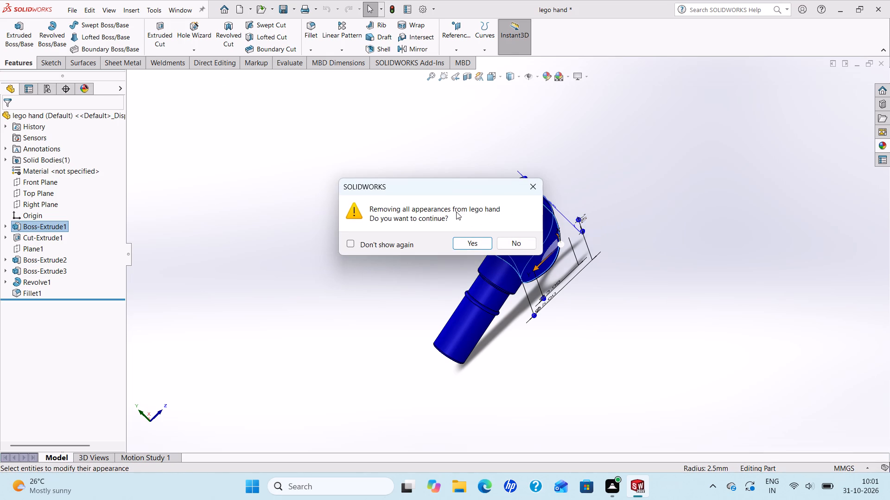
left_click(462, 241)
Apply the standard bright red colour to the whole lego hand part, save it and return to the assembly.
left_click(548, 78)
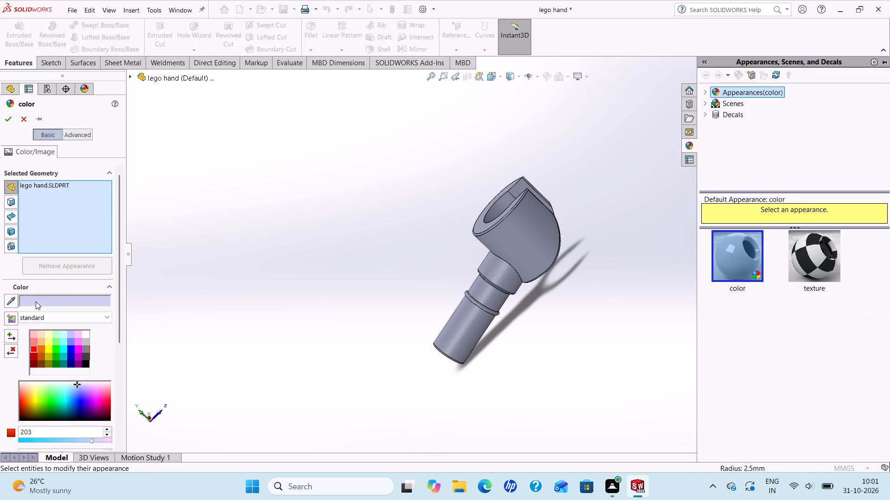
left_click(32, 345)
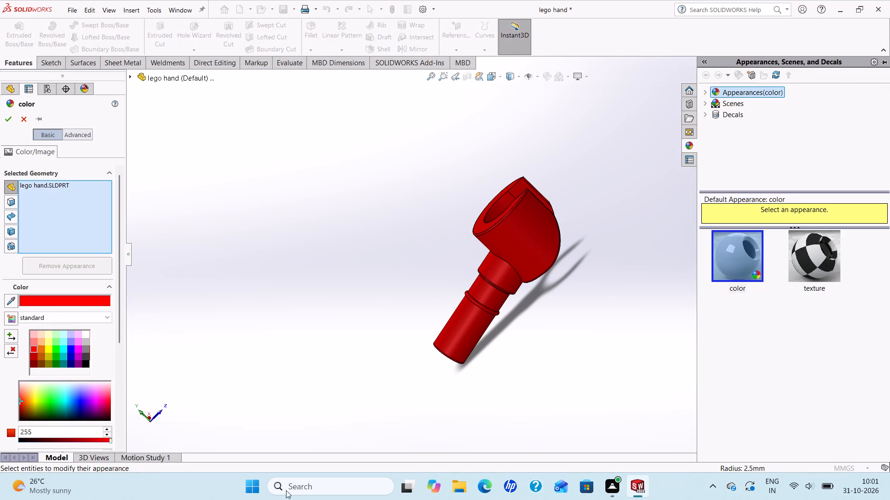
left_click(7, 118)
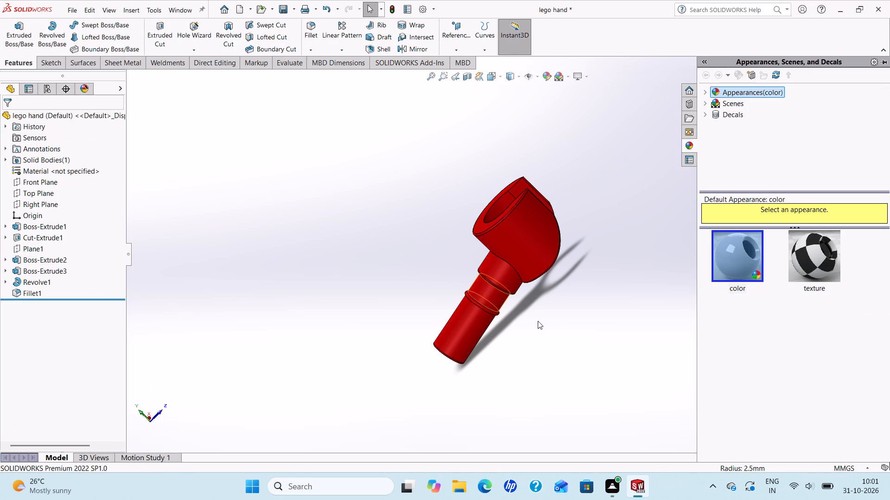
middle_click_drag(535, 299, 357, 268)
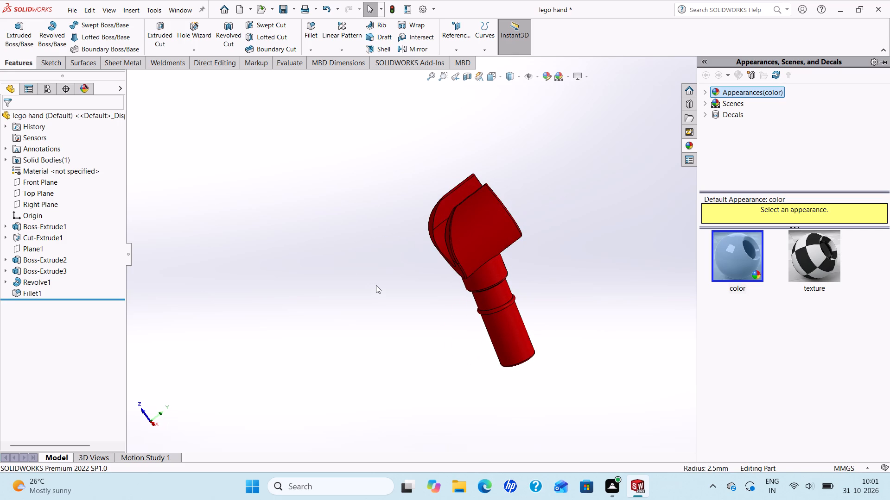
key("ctrl+s")
left_click(560, 218)
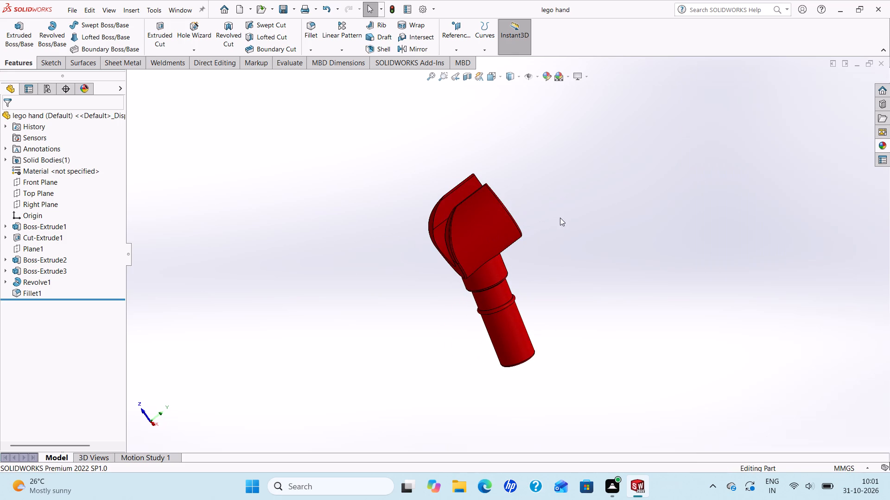
left_click(883, 66)
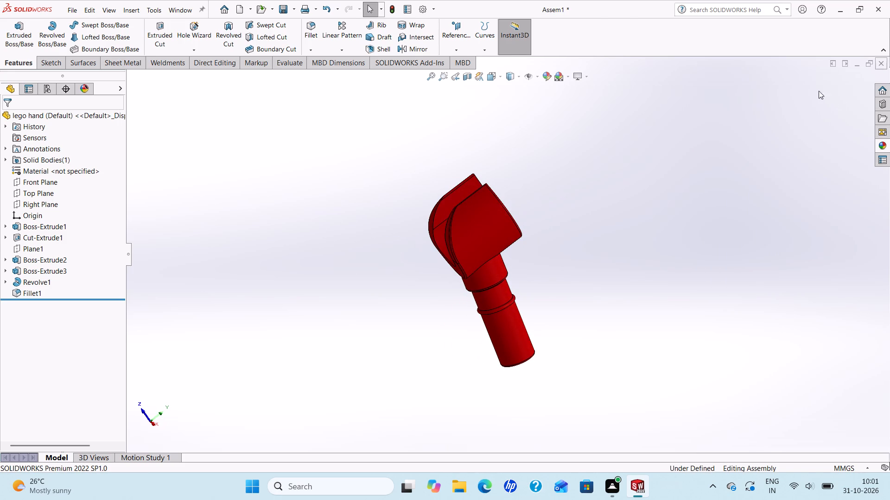
Examine the minifigure's colours in the assembly, from the hands to the waist.
scroll(440, 231, "down", 1)
scroll(440, 231, "up", 1)
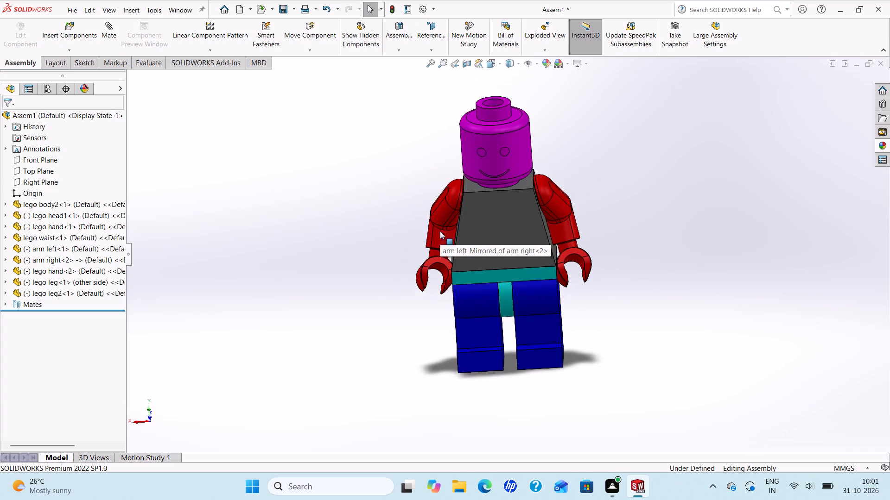
scroll(440, 231, "up", 1)
scroll(587, 219, "down", 2)
scroll(580, 215, "up", 2)
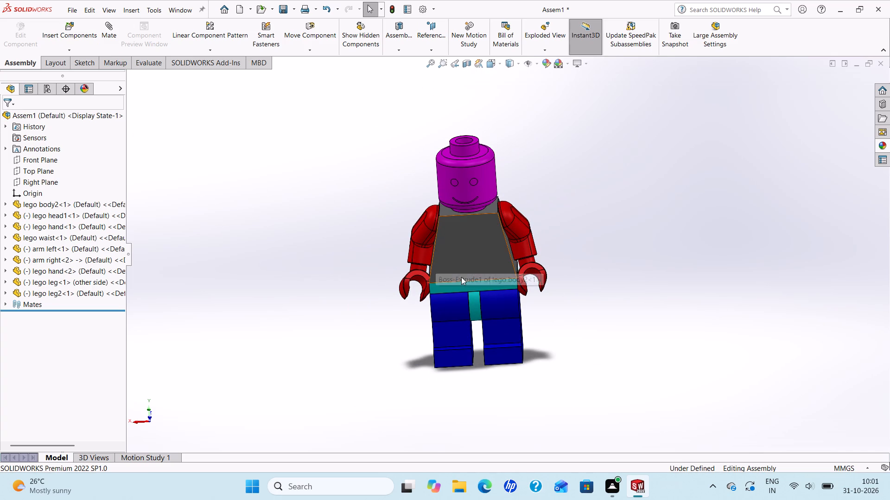
scroll(479, 306, "down", 2)
scroll(466, 294, "up", 3)
scroll(582, 265, "down", 2)
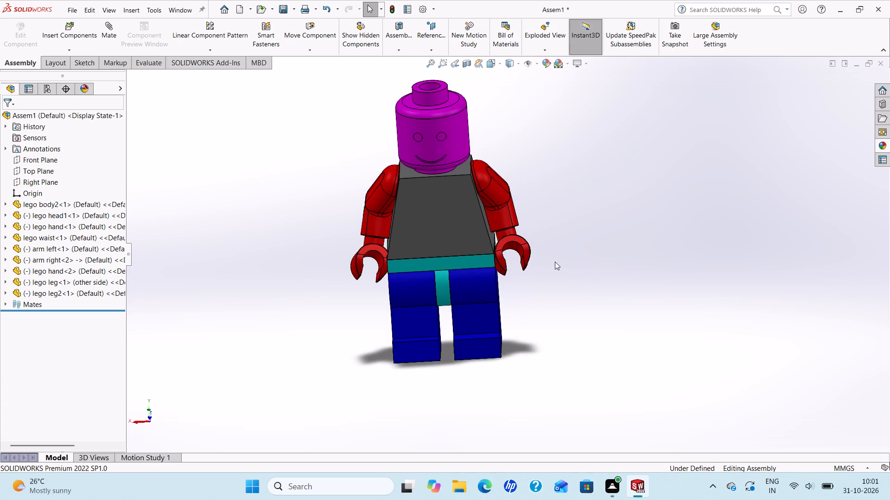
scroll(534, 256, "up", 2)
scroll(516, 254, "down", 2)
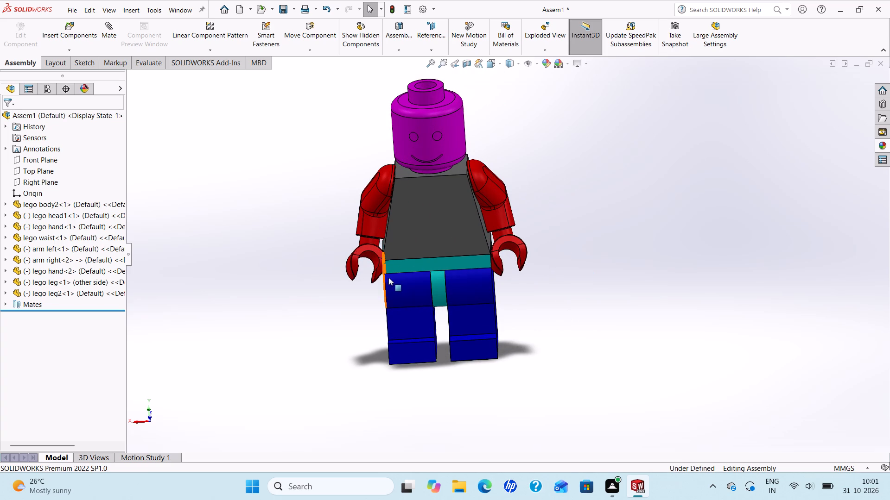
Open the lego waist part, colour it the standard blue of the legs, save it and return to the assembly.
left_click(431, 266)
left_click(456, 211)
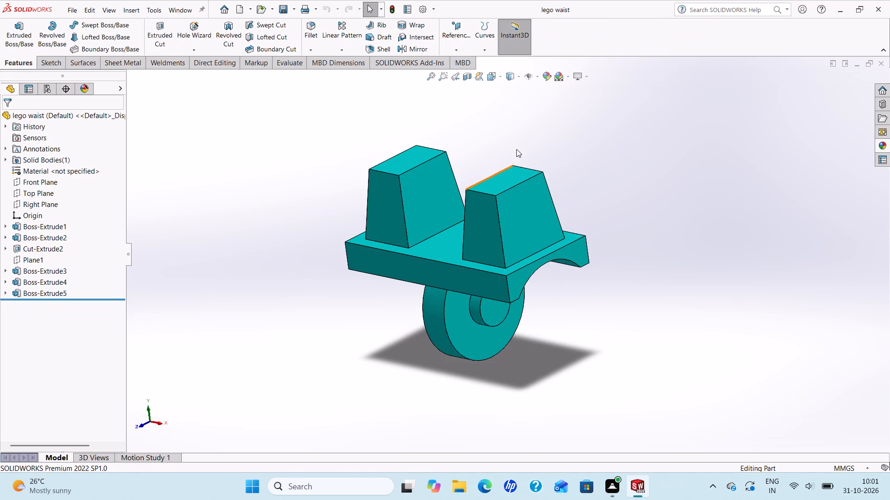
left_click(542, 76)
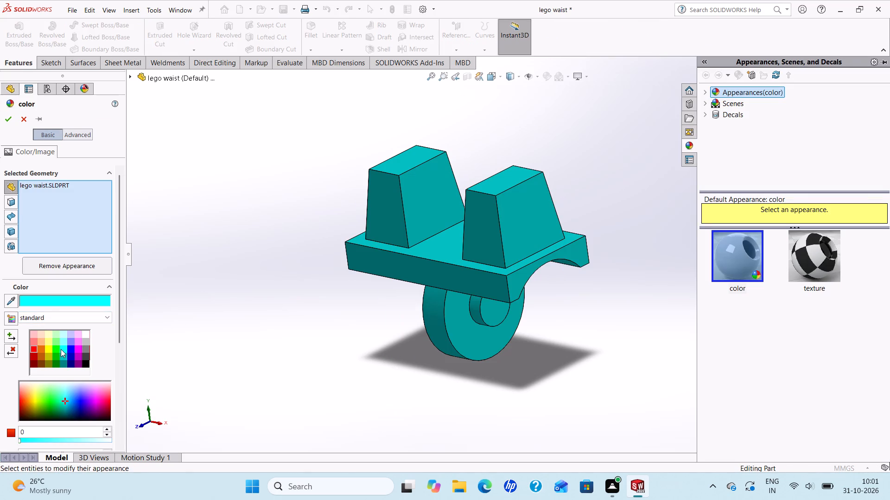
left_click(71, 347)
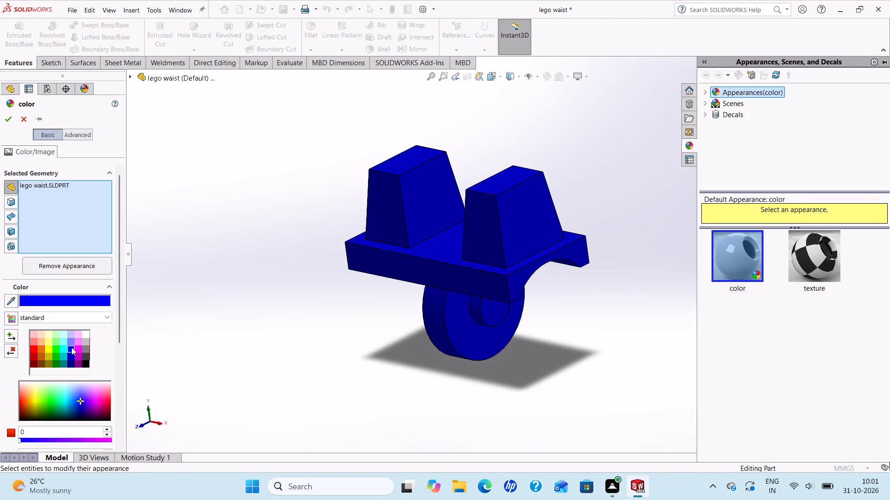
left_click(9, 120)
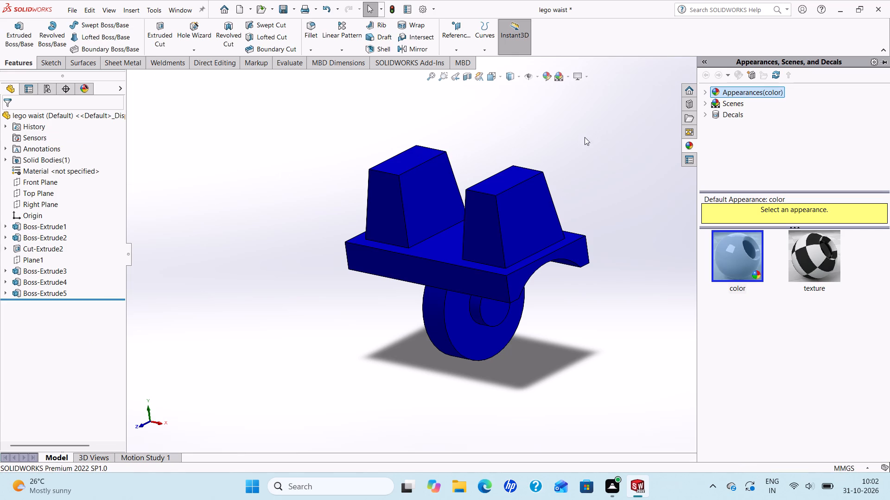
key("ctrl+s")
left_click(582, 142)
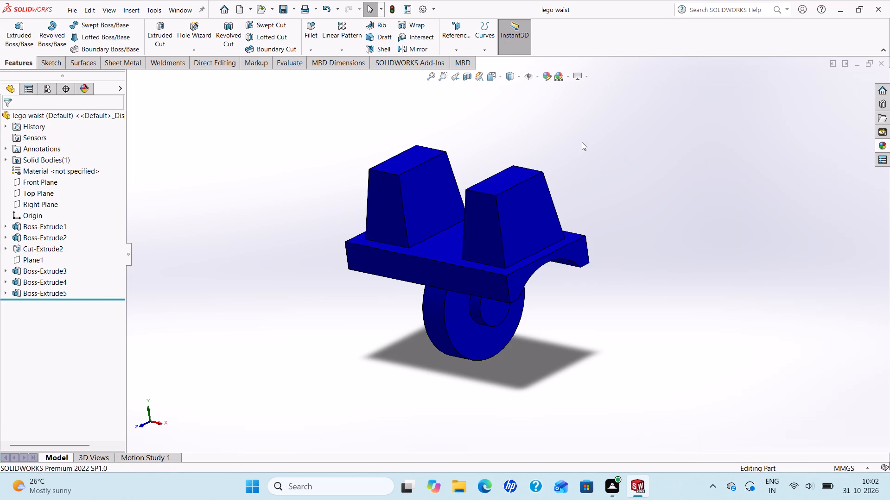
left_click(883, 64)
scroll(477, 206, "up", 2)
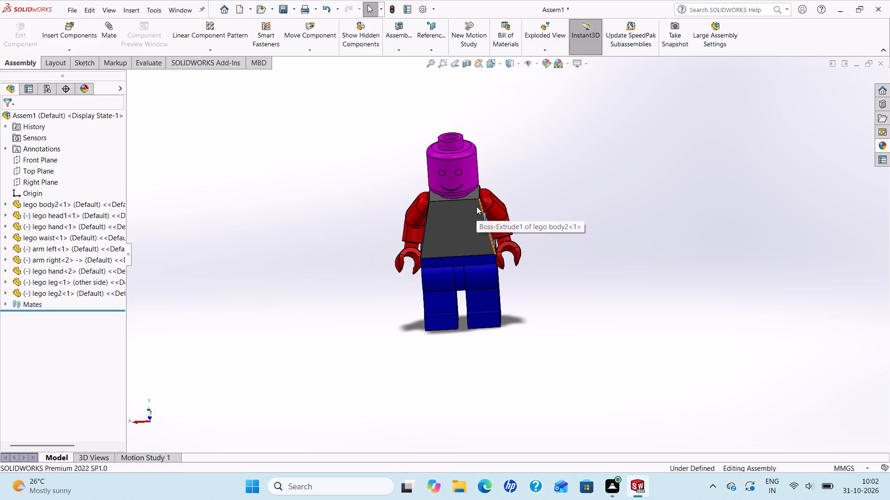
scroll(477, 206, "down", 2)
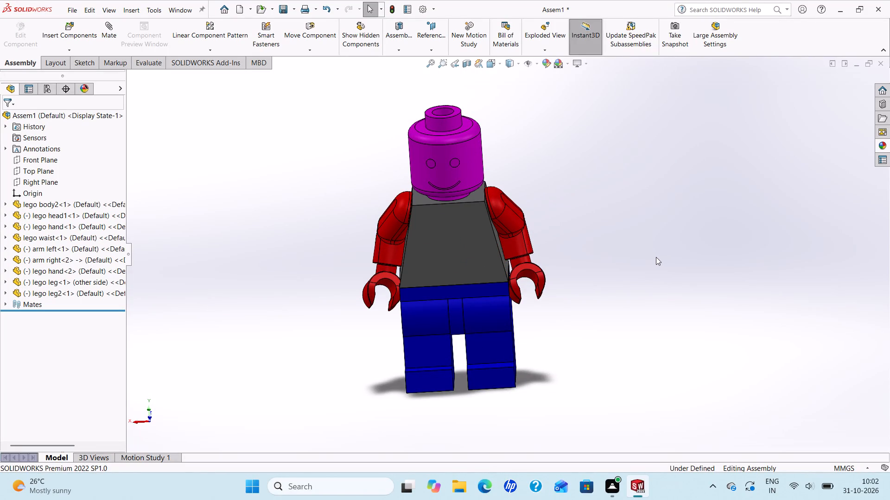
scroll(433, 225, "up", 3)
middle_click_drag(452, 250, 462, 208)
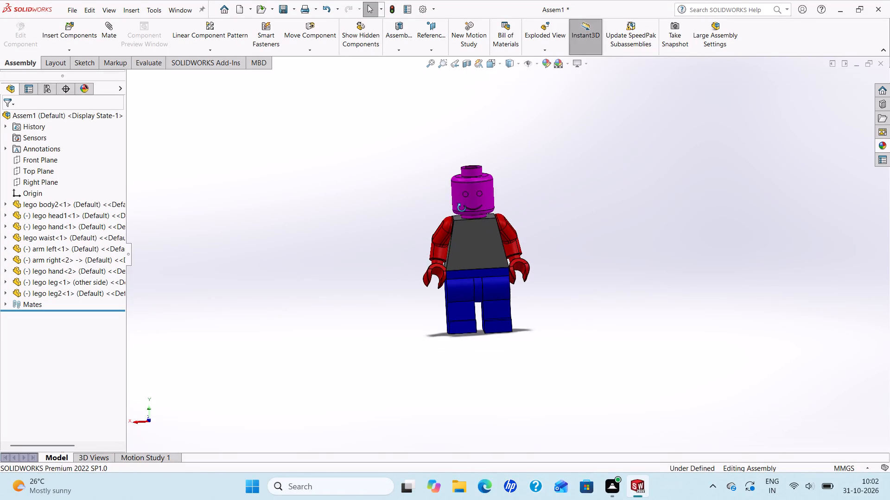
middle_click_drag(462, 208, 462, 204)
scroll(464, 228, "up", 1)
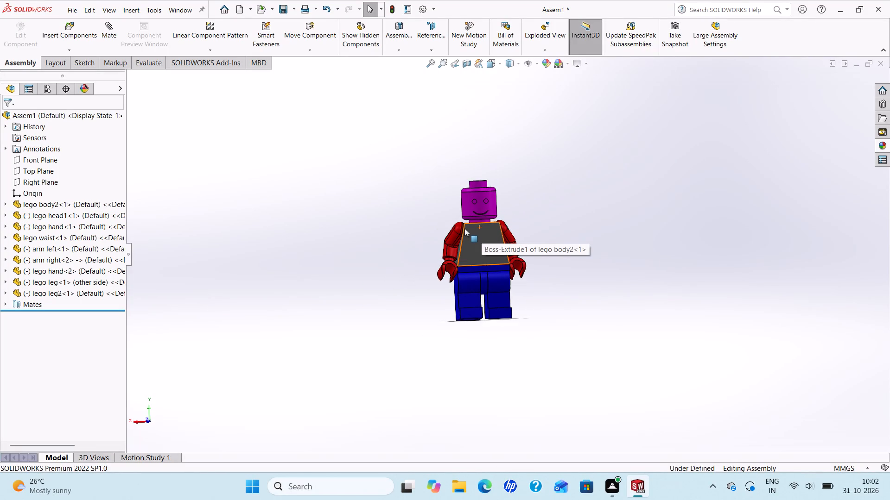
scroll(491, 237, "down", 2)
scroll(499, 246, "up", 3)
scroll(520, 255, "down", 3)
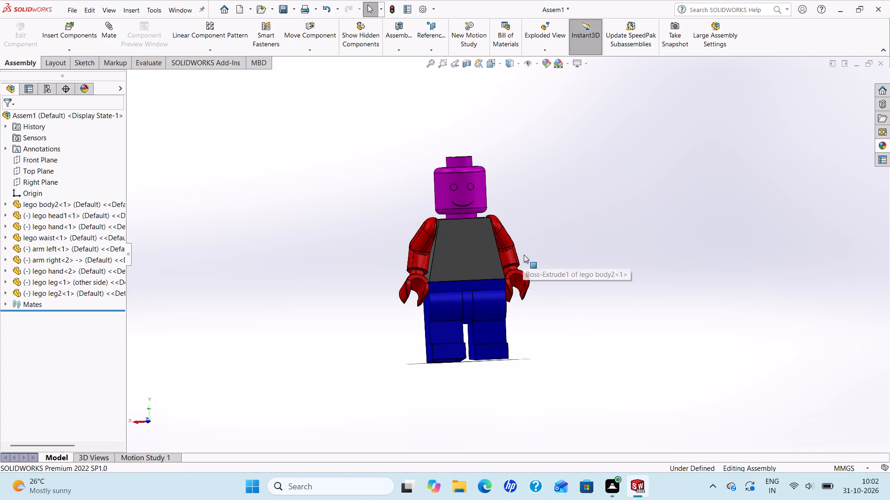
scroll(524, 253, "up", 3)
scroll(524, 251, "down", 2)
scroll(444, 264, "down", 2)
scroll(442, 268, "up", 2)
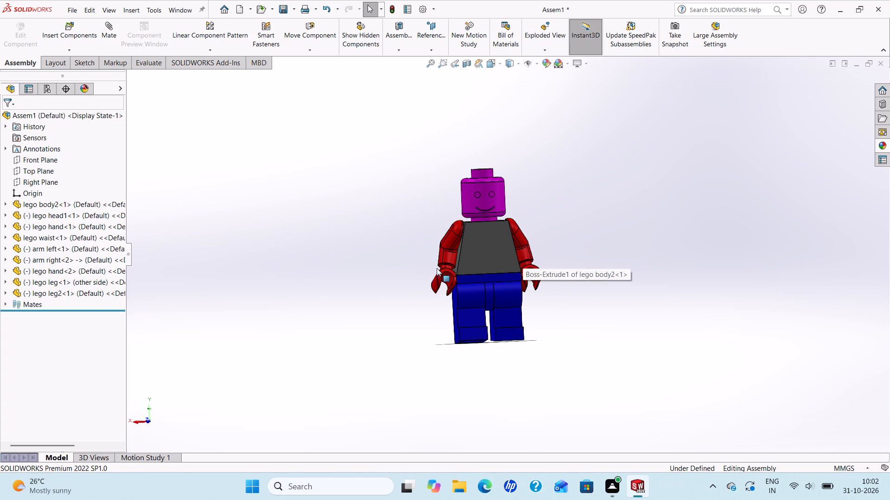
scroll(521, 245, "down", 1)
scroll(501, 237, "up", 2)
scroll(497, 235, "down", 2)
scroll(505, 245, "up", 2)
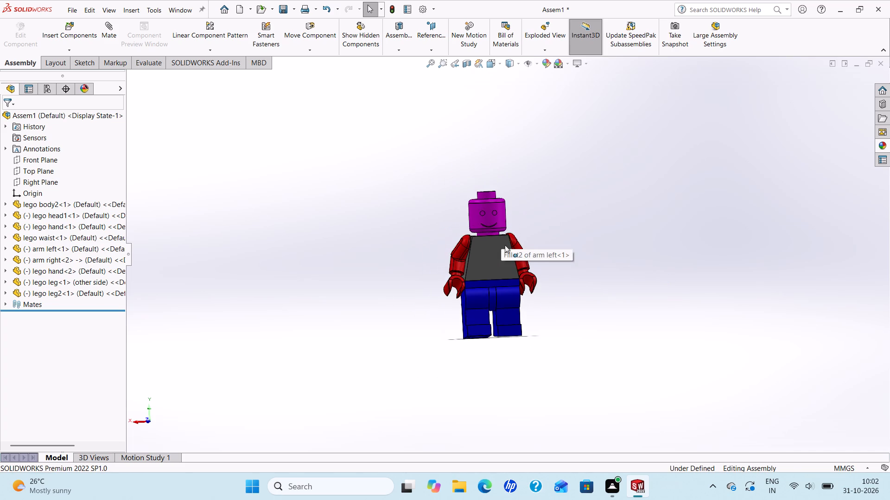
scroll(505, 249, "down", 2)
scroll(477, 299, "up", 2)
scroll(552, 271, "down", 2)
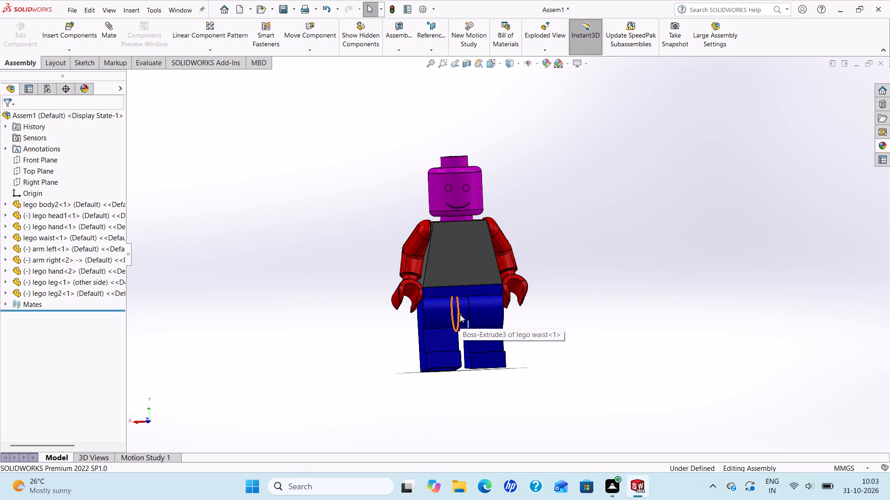
Open the lego body2 part, colour it the standard bright red of the arms, save it and return to the assembly.
left_click(460, 249)
left_click(488, 194)
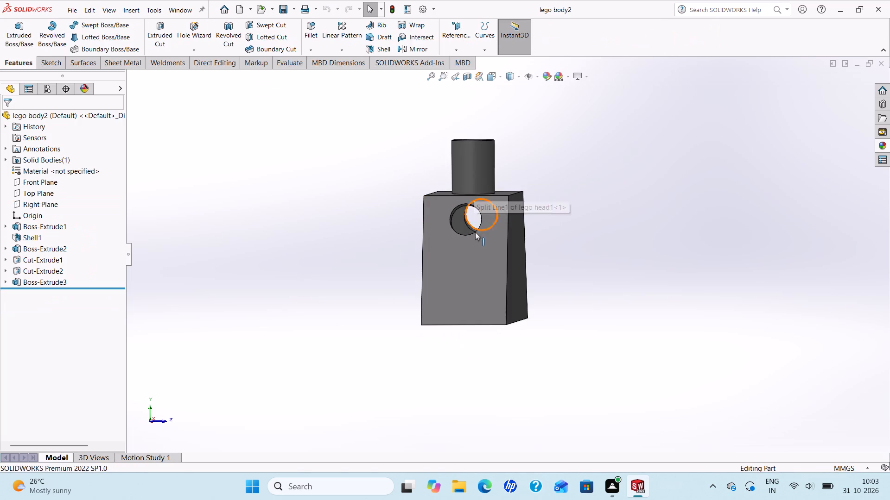
left_click(551, 76)
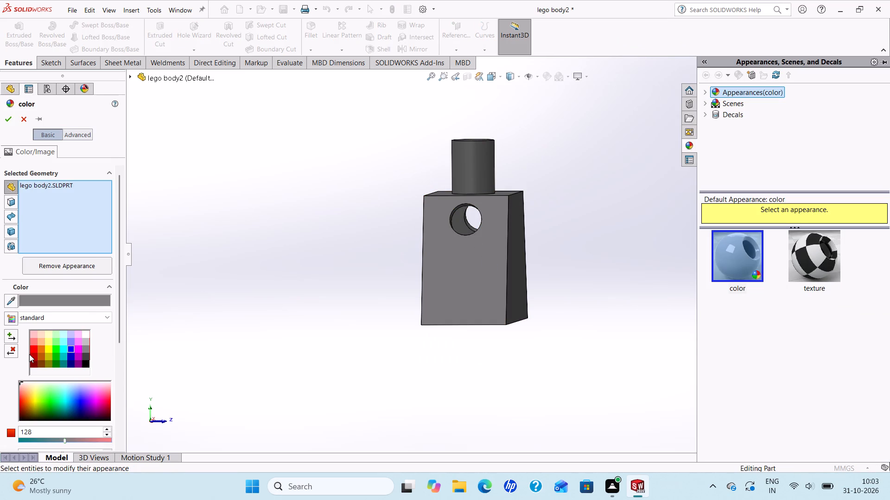
left_click(32, 346)
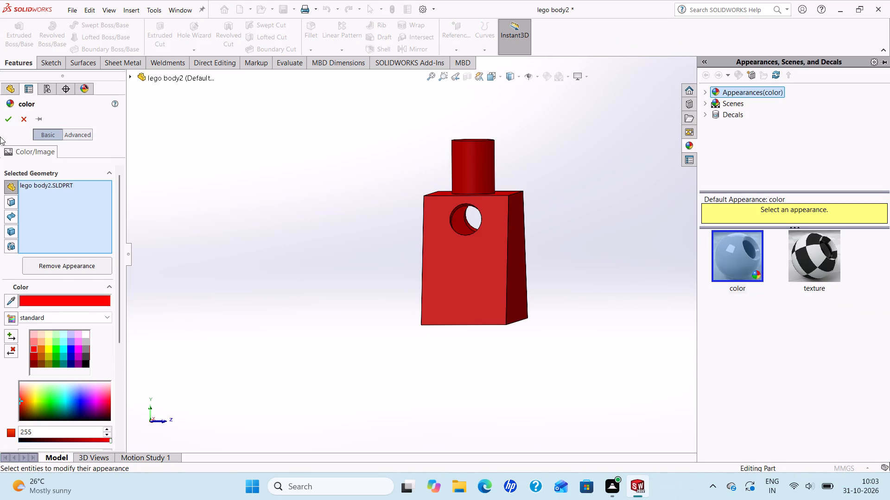
left_click(5, 119)
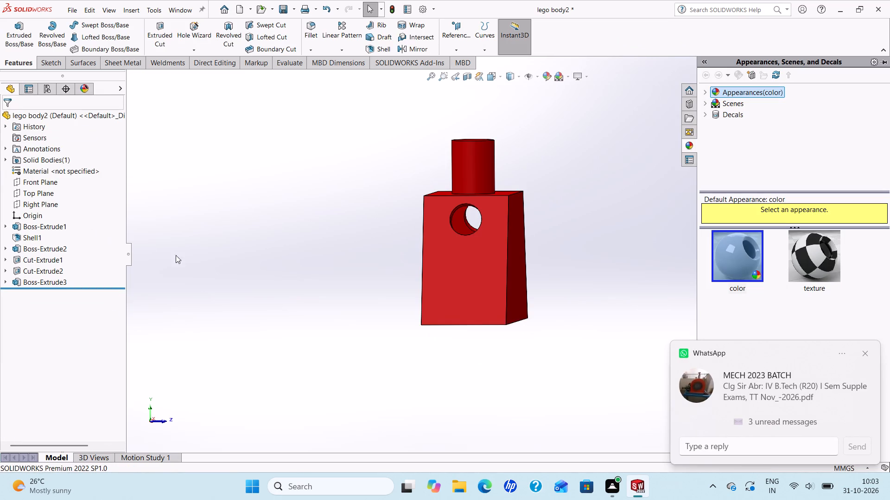
scroll(481, 281, "up", 2)
middle_click_drag(477, 275, 470, 271)
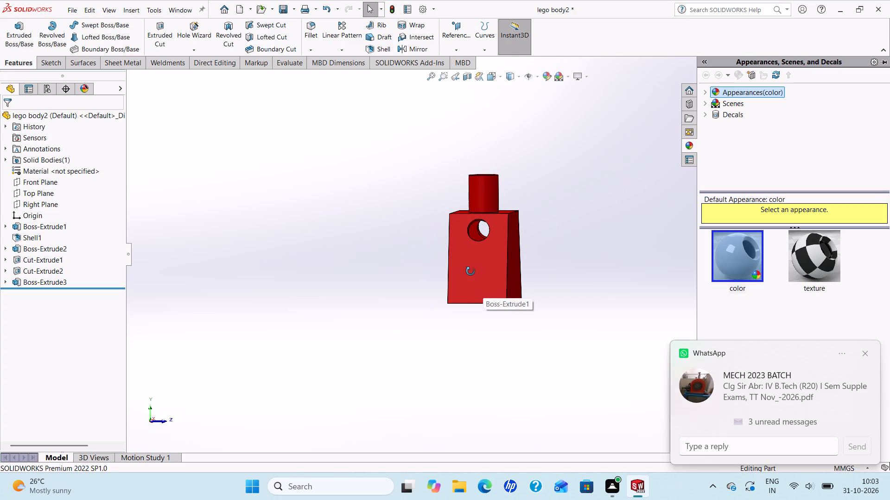
middle_click_drag(470, 271, 343, 305)
scroll(343, 305, "up", 1)
scroll(474, 262, "down", 2)
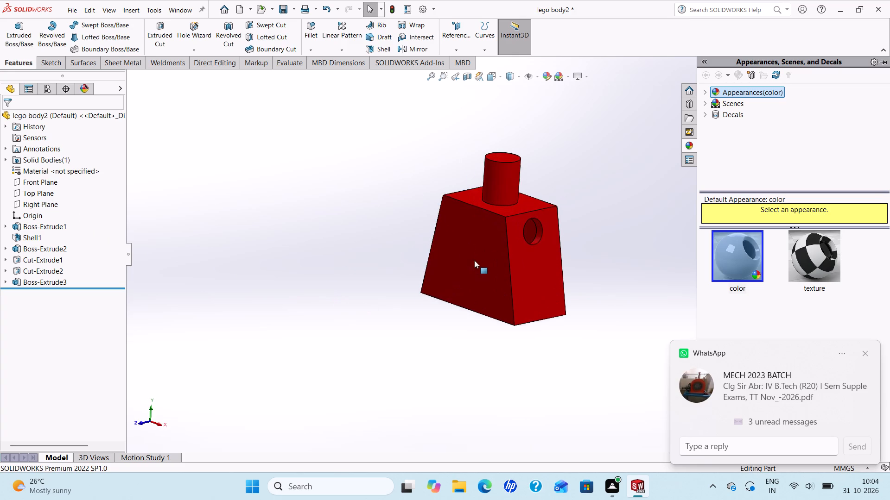
scroll(467, 256, "up", 1)
middle_click_drag(467, 256, 509, 277)
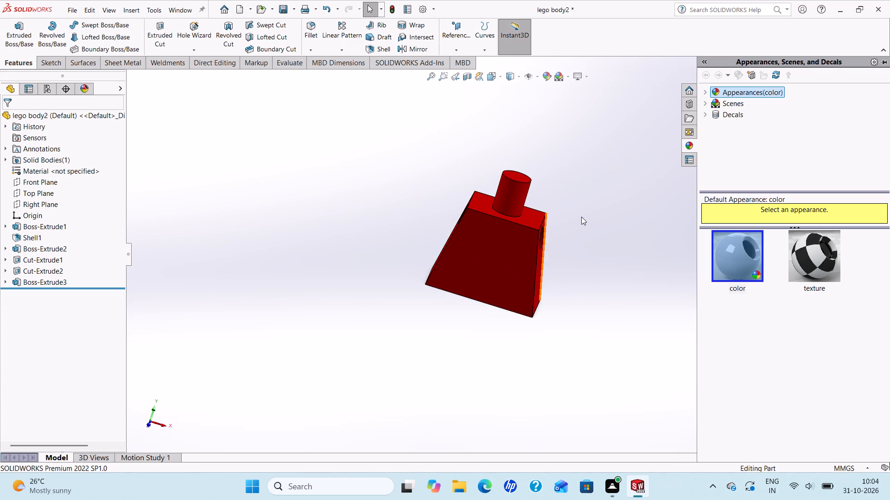
key("ctrl+s")
left_click(588, 219)
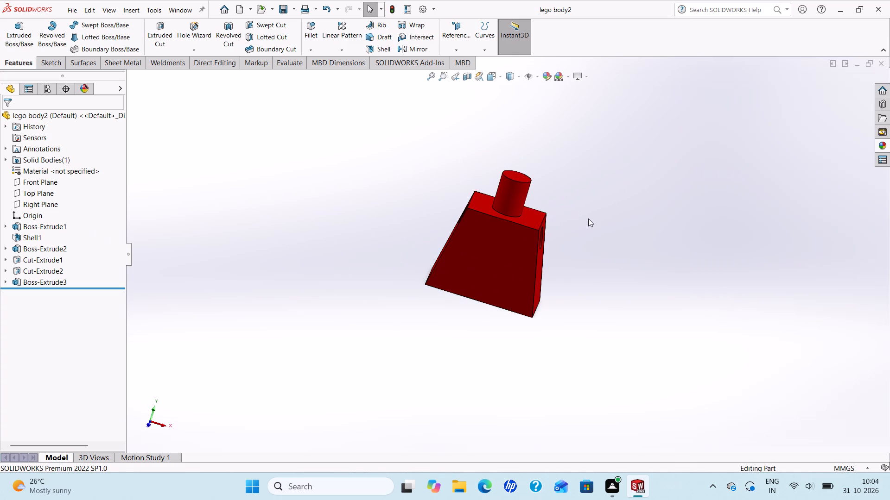
left_click(881, 64)
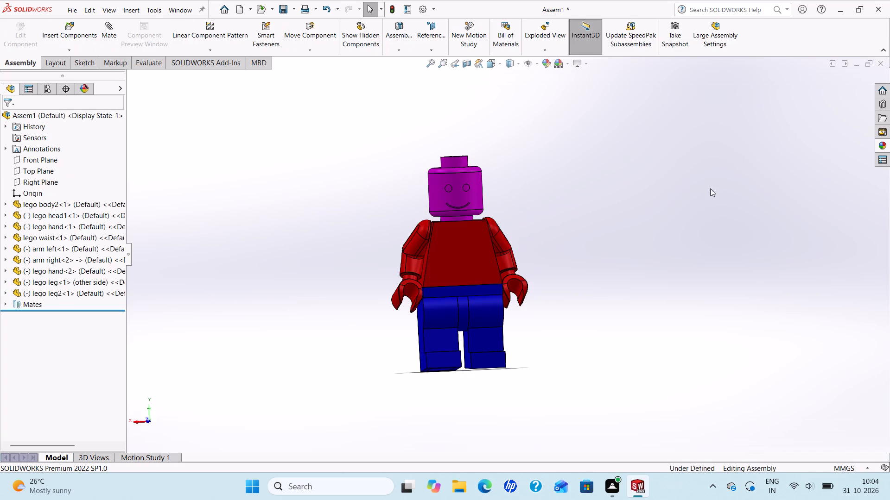
Test the minifigure's arm movement by swinging the left arm with its hand, and the right arm, up and back down.
scroll(598, 232, "up", 1)
middle_click_drag(586, 234, 562, 229)
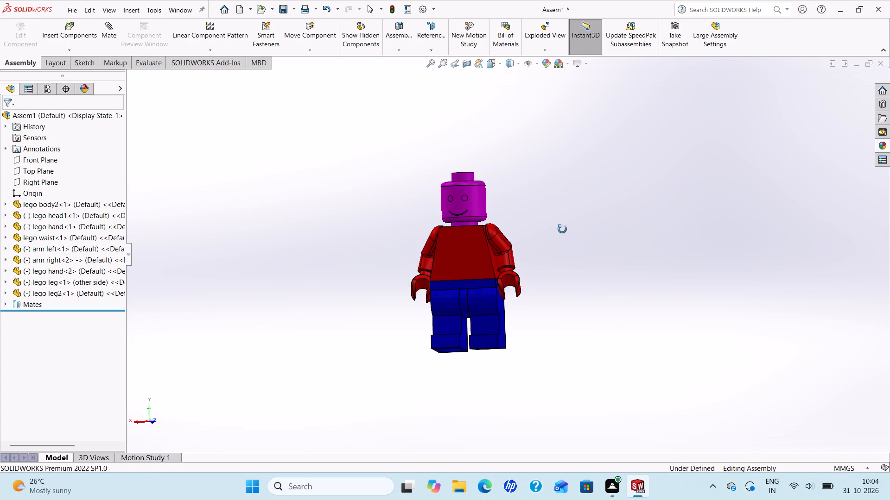
middle_click_drag(562, 229, 577, 252)
scroll(577, 246, "down", 1)
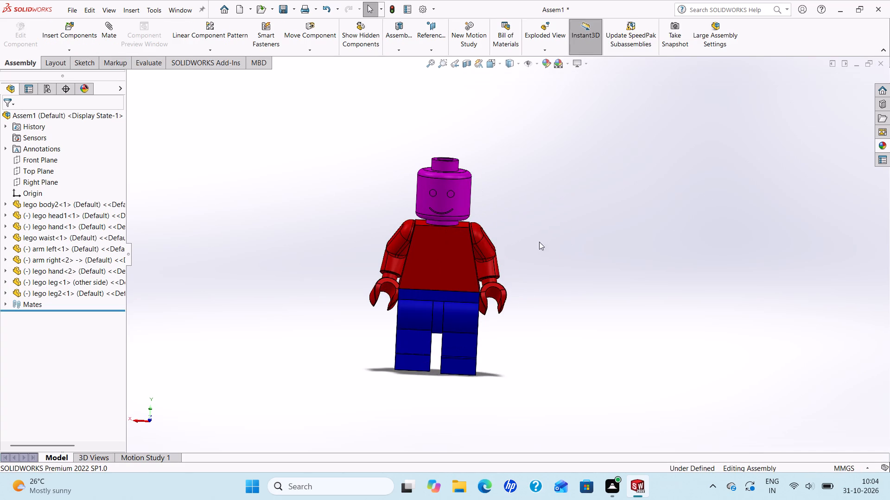
scroll(493, 255, "down", 1)
scroll(492, 255, "up", 2)
scroll(491, 254, "down", 1)
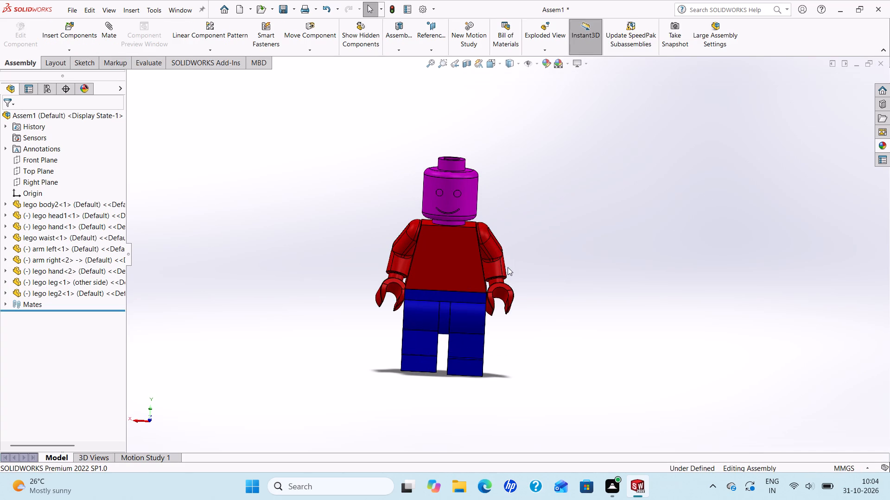
left_click_drag(502, 269, 480, 287)
key("Escape")
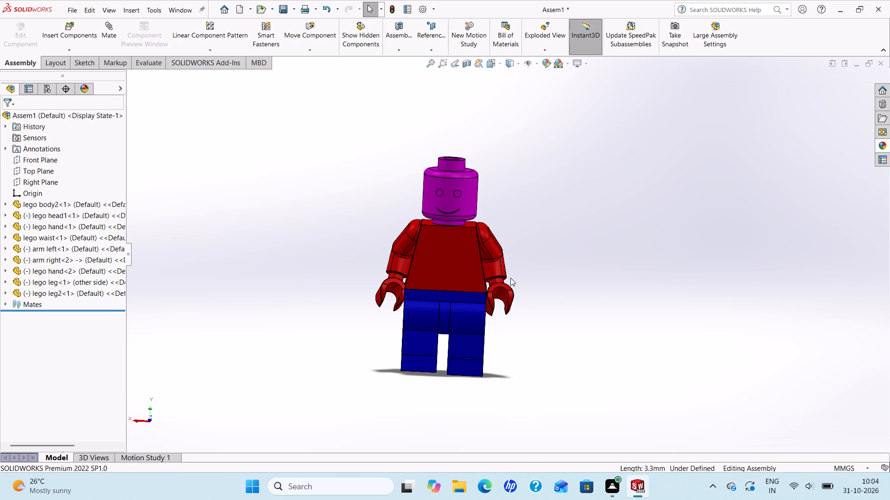
left_click_drag(502, 281, 514, 244)
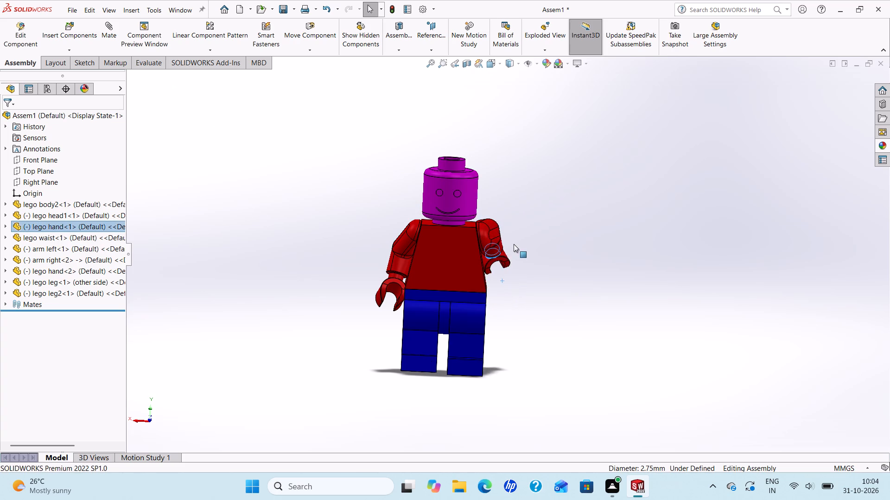
left_click_drag(514, 244, 524, 254)
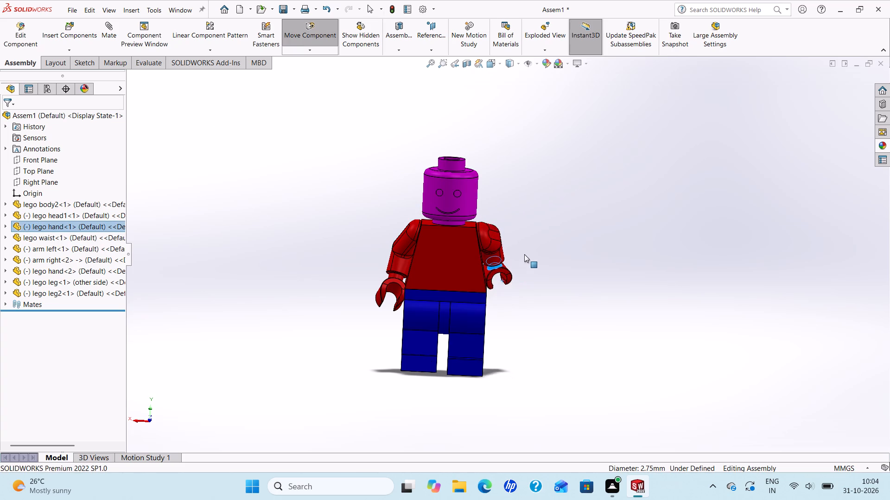
left_click_drag(524, 254, 517, 287)
key("Escape")
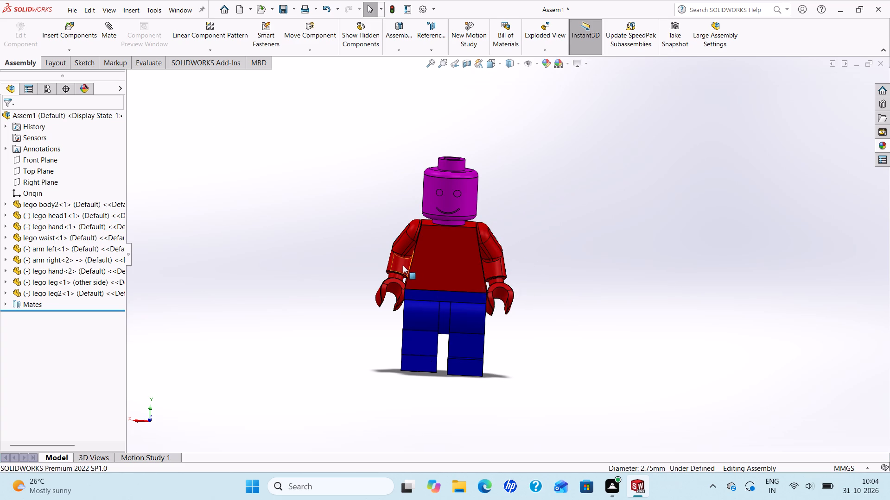
left_click_drag(401, 263, 402, 237)
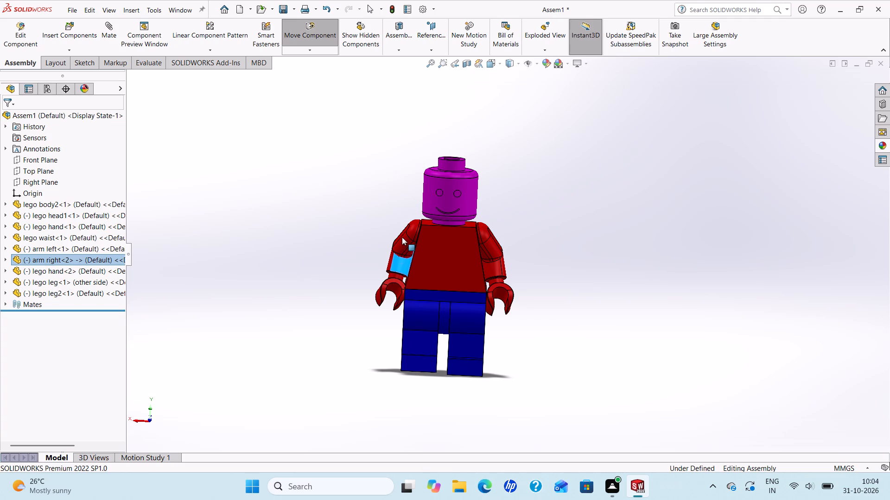
left_click_drag(402, 237, 382, 299)
key("Escape")
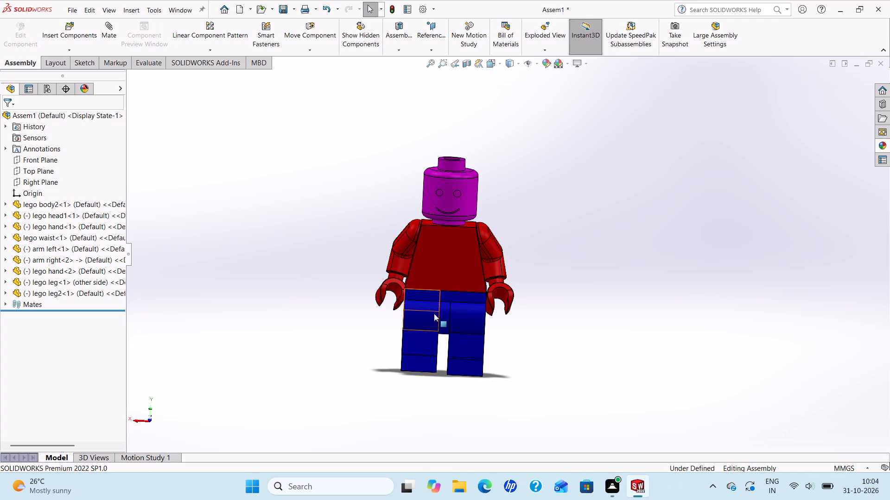
Test the leg movement by swinging lego leg<1> forward and back down to standing.
scroll(434, 313, "up", 4)
scroll(476, 306, "down", 5)
left_click_drag(515, 281, 554, 229)
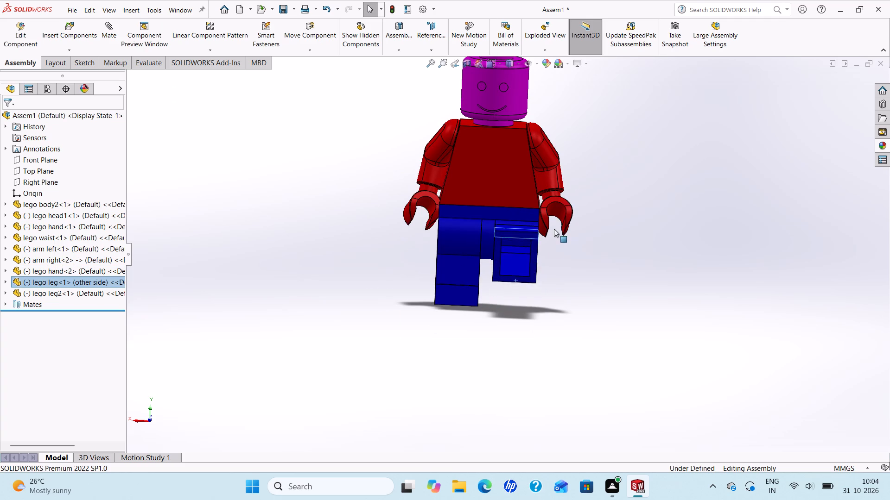
left_click_drag(554, 229, 516, 317)
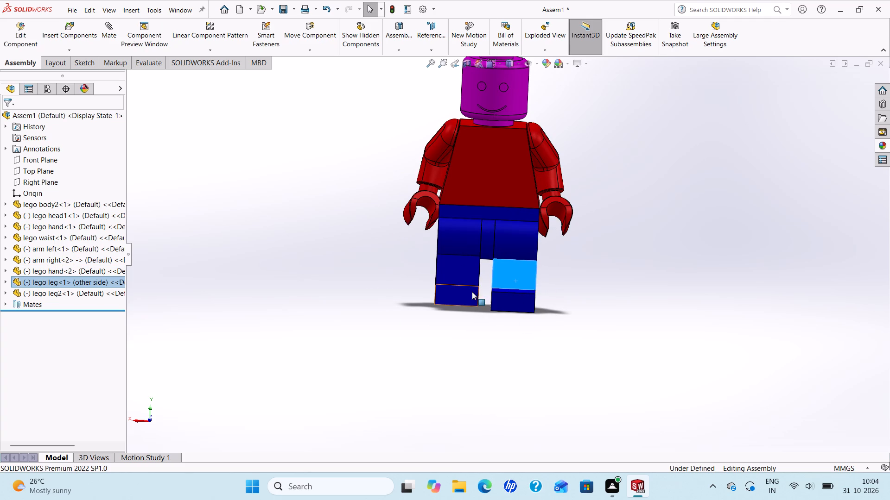
left_click_drag(469, 289, 464, 287)
key("Escape")
key("Escape")
Open Motion Study 1 of the assembly and expand its timeline.
scroll(498, 284, "up", 3)
scroll(566, 202, "down", 2)
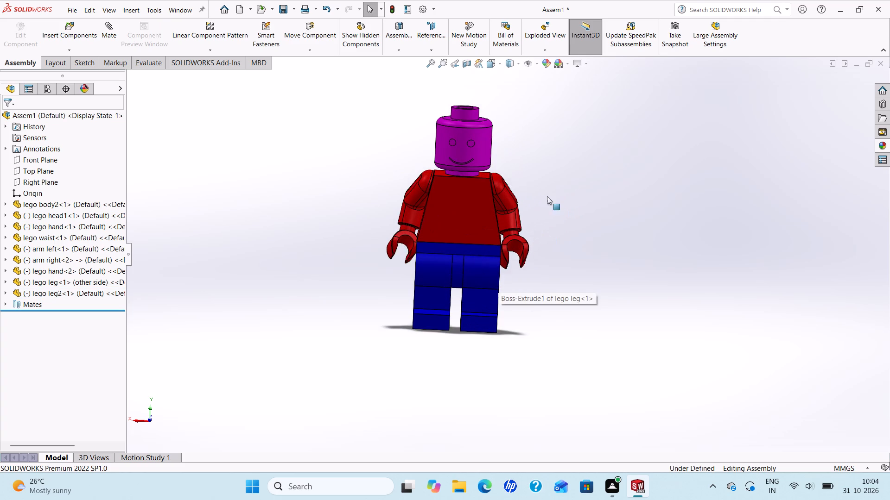
scroll(532, 183, "down", 1)
scroll(532, 183, "up", 2)
scroll(529, 182, "down", 1)
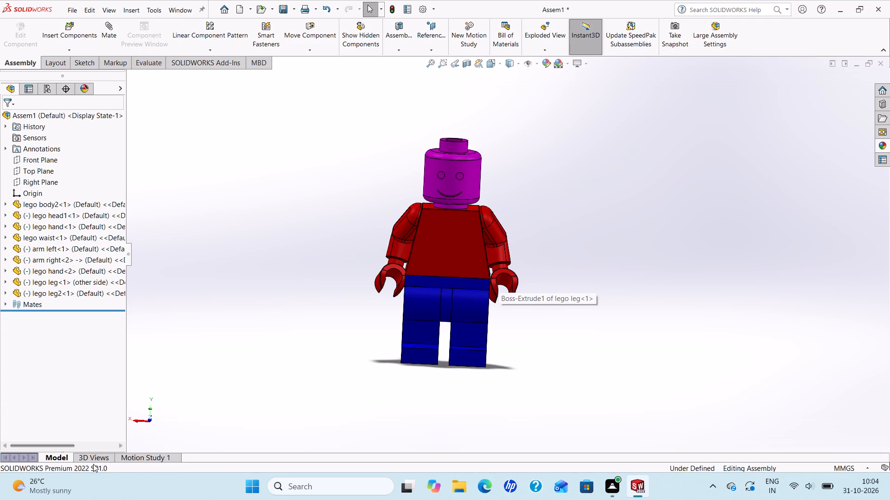
left_click(128, 457)
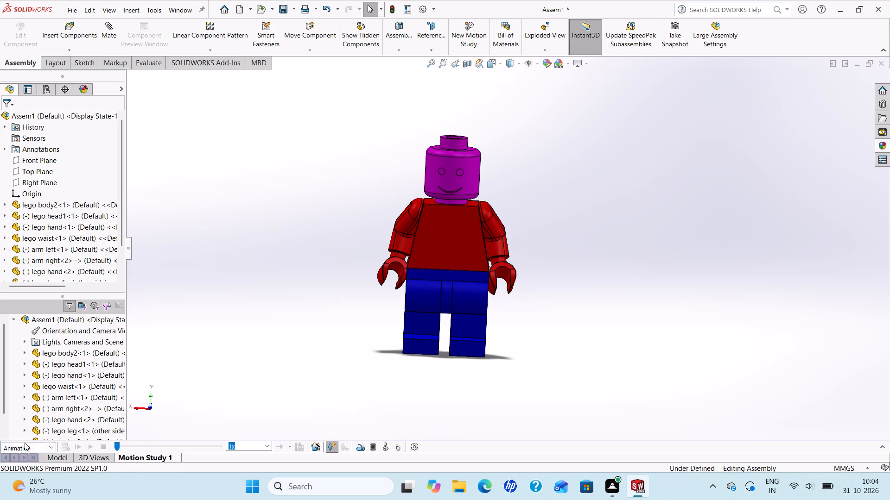
left_click(882, 444)
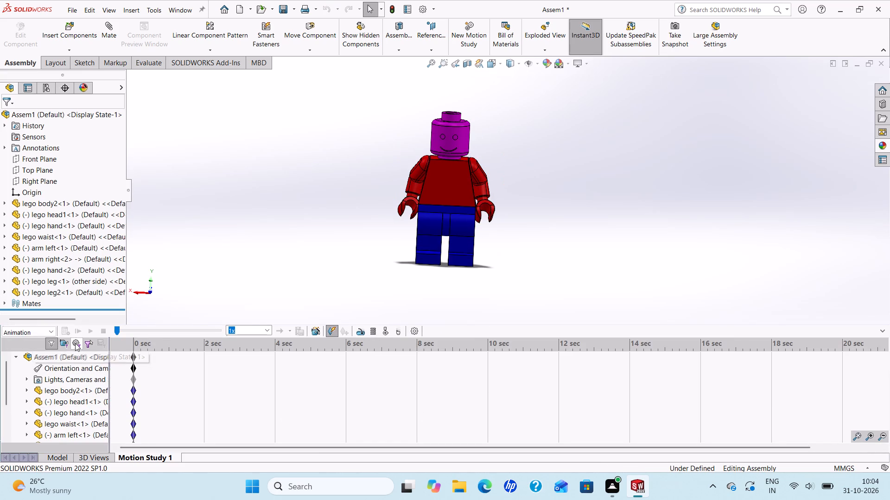
Add a constant-speed linear motor of 10 mm/s to the front face of lego leg<1>.
left_click(365, 335)
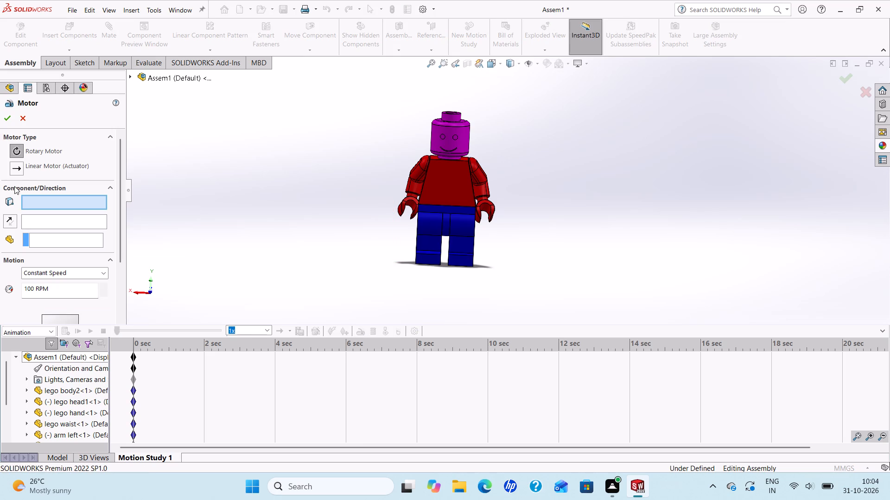
left_click(18, 164)
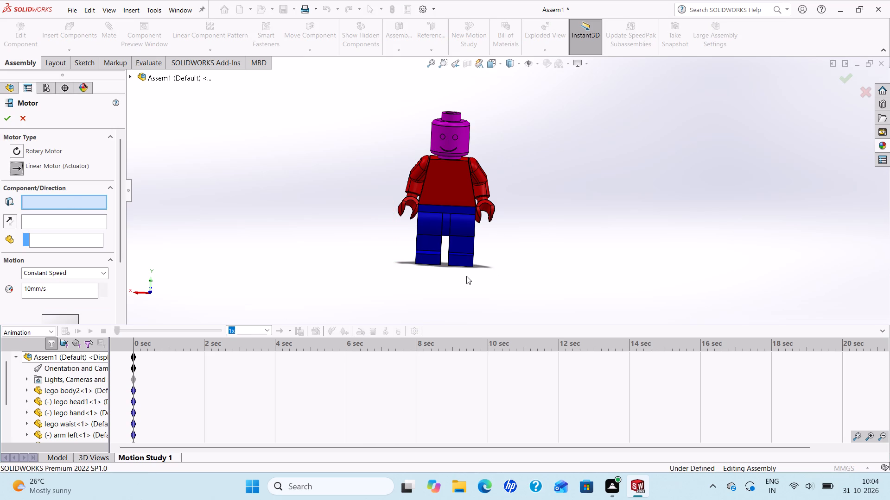
left_click(458, 249)
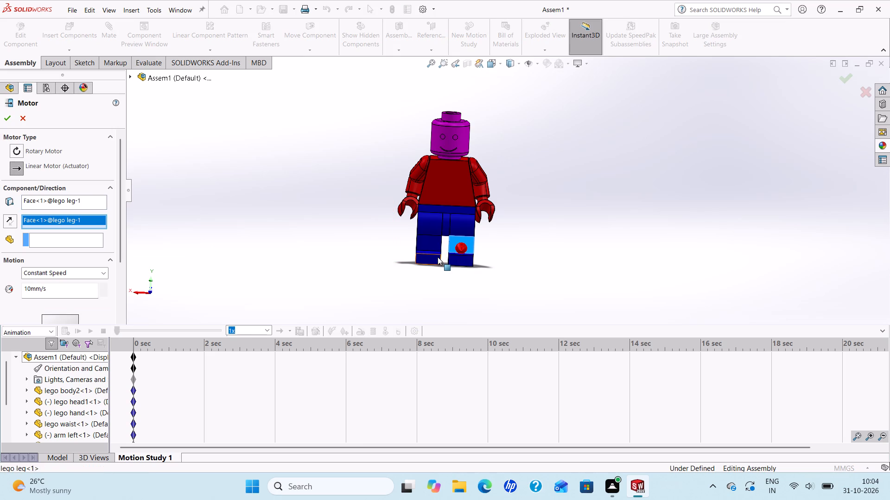
left_click_drag(133, 358, 192, 365)
left_click(9, 115)
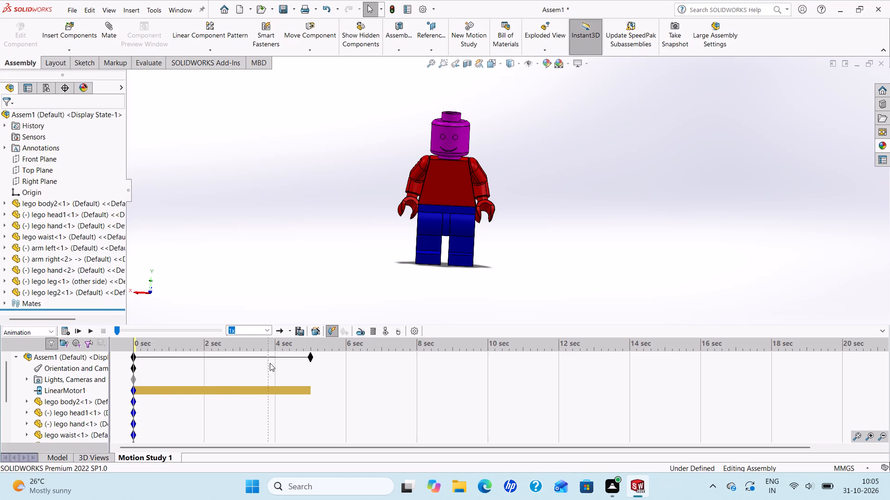
Extend the motion study's duration to 14 seconds.
left_click_drag(309, 356, 484, 363)
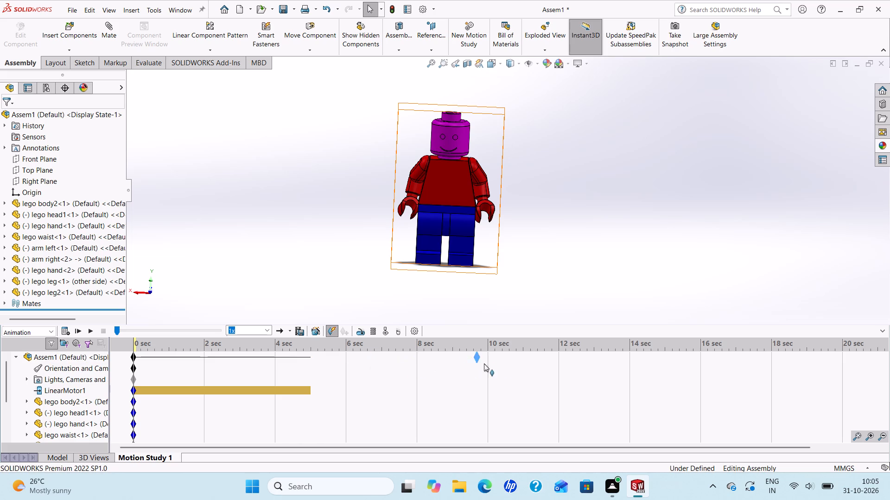
left_click_drag(484, 363, 636, 368)
left_click_drag(636, 368, 629, 367)
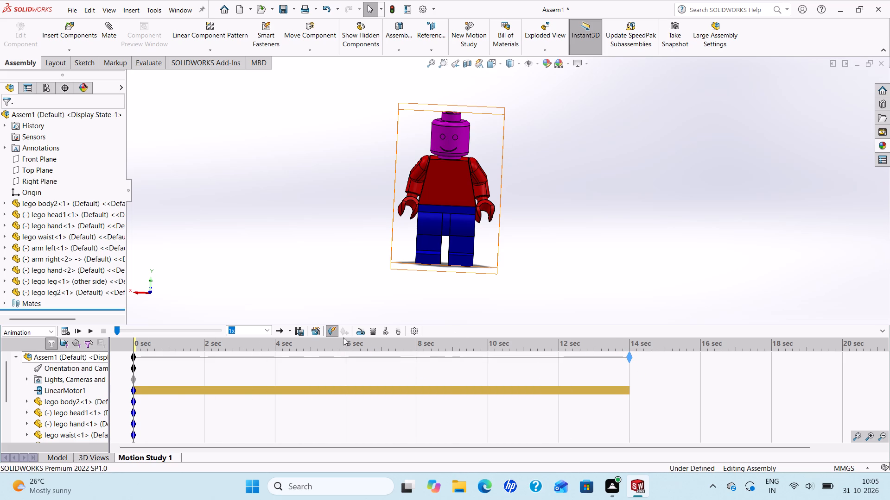
Calculate Motion Study 1 with the single leg motor and watch the minifigure's leg move from the side.
left_click(66, 331)
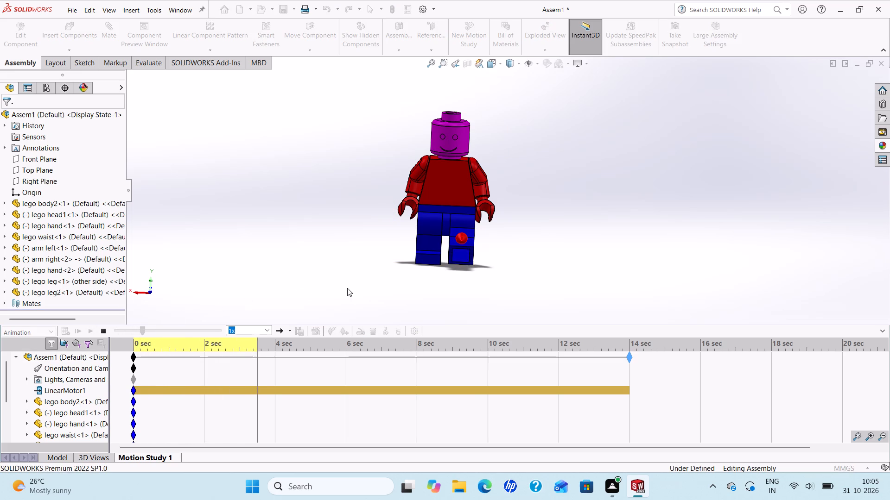
scroll(347, 288, "up", 2)
middle_click_drag(434, 253, 357, 278)
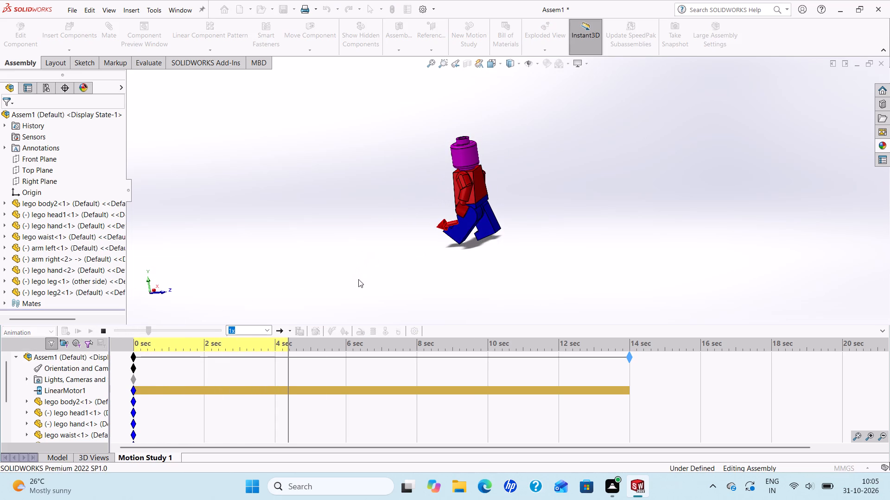
scroll(412, 257, "down", 1)
scroll(388, 255, "up", 1)
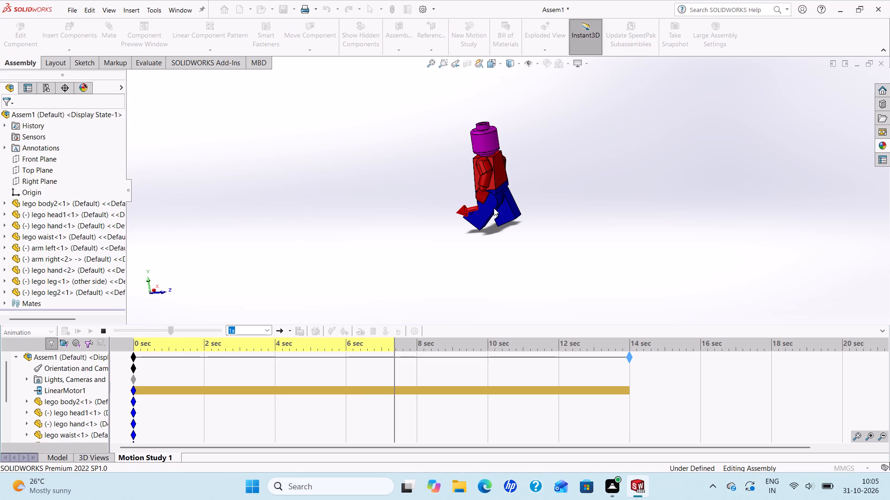
scroll(494, 208, "down", 3)
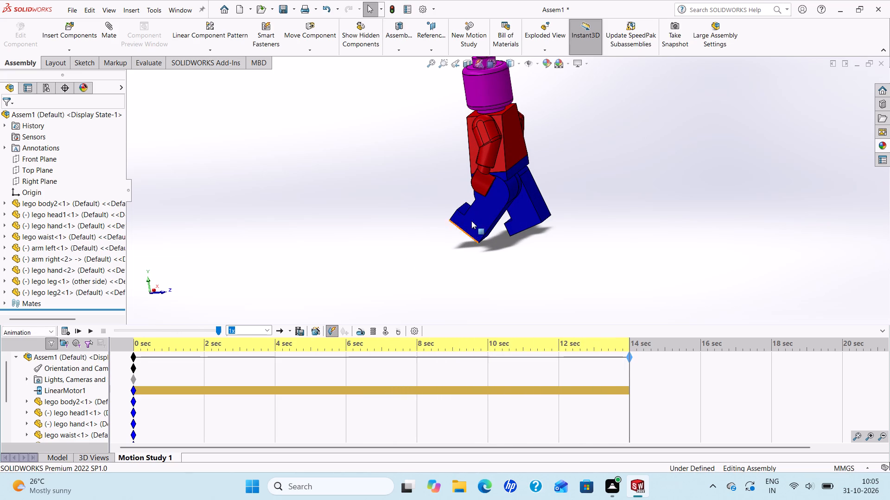
Examine the moved leg and the arm of the minifigure up close from an angled front view.
scroll(452, 211, "down", 1)
middle_click_drag(450, 213, 493, 226)
scroll(493, 226, "down", 1)
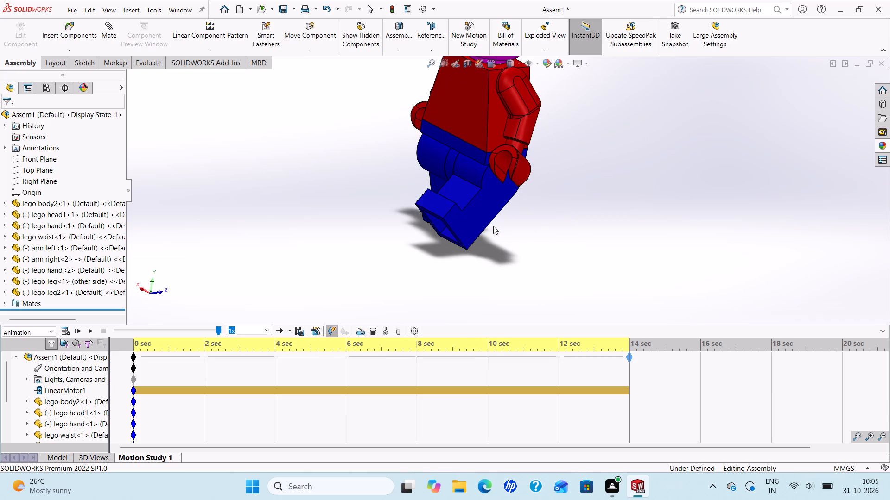
scroll(494, 226, "up", 2)
scroll(500, 179, "down", 2)
scroll(488, 171, "up", 3)
scroll(561, 138, "down", 3)
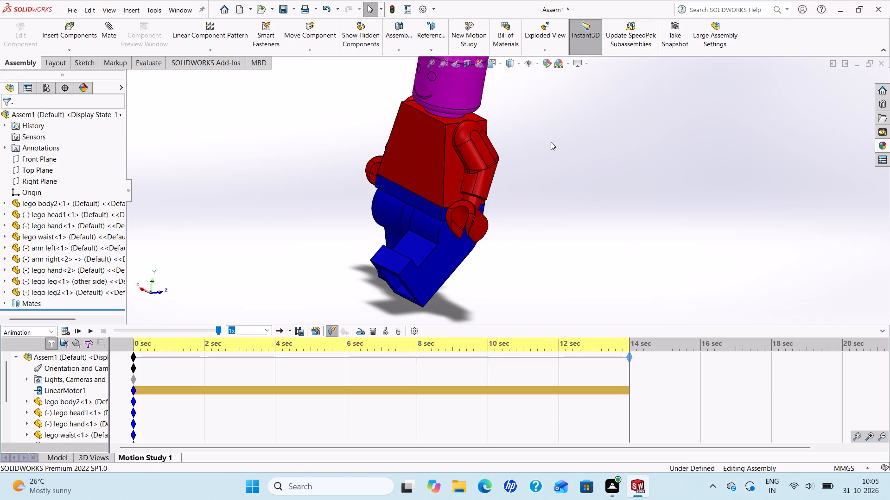
scroll(420, 213, "up", 3)
scroll(472, 216, "down", 2)
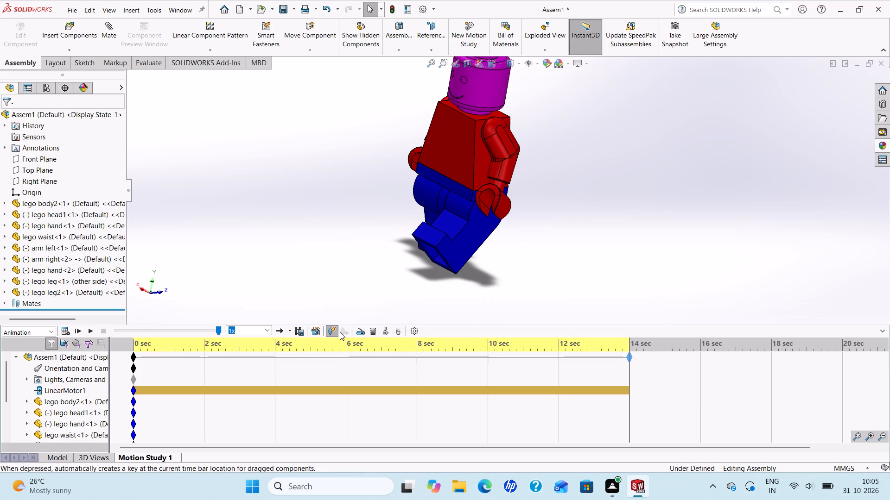
Add a constant-speed 10 mm/s linear motor on an edge of arm left<1>, using the lego leg<1> face as direction and lego leg<1> as relative component.
left_click(358, 333)
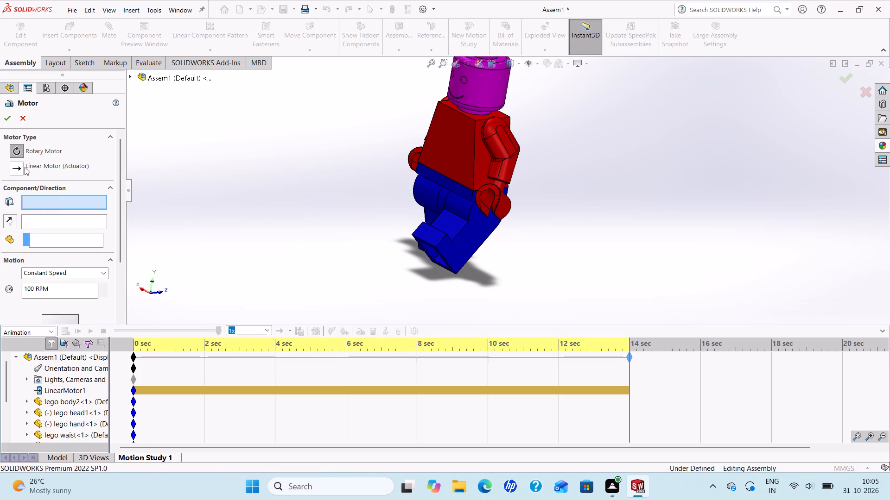
left_click(25, 167)
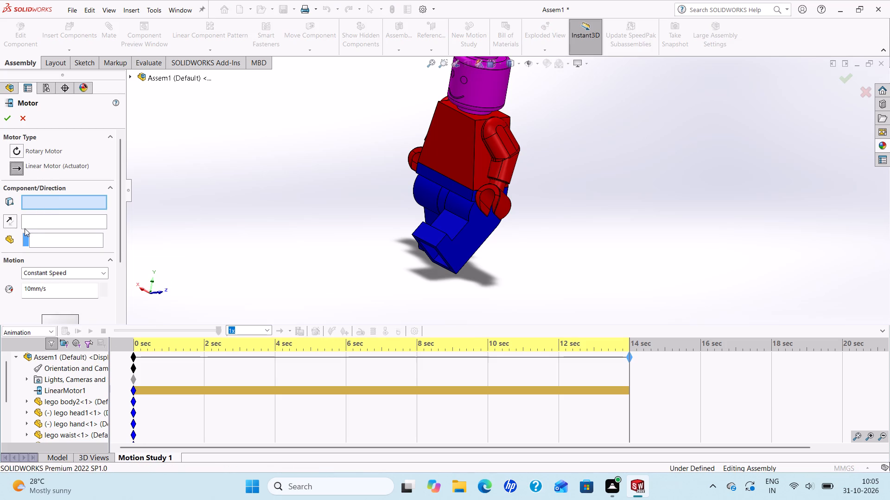
left_click(499, 174)
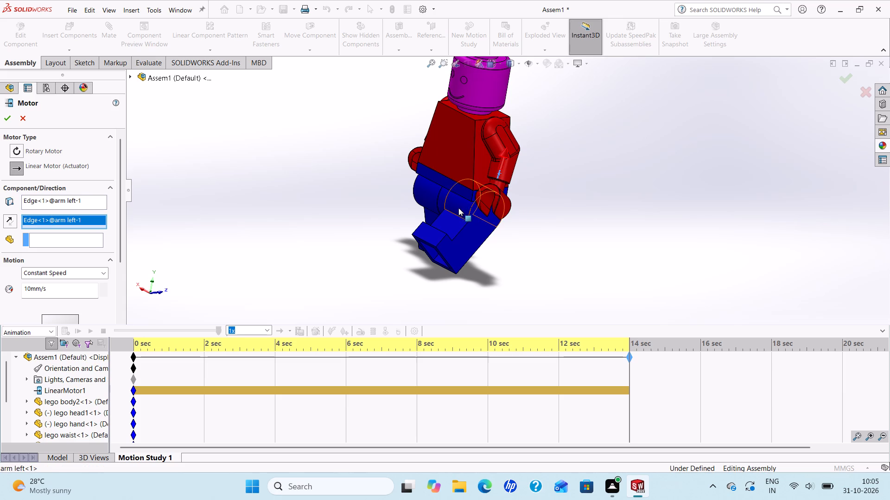
left_click(440, 222)
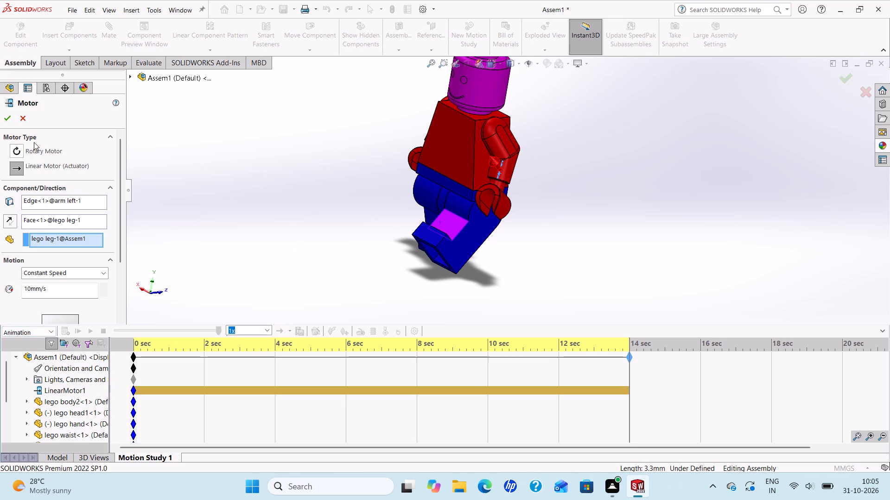
left_click(6, 119)
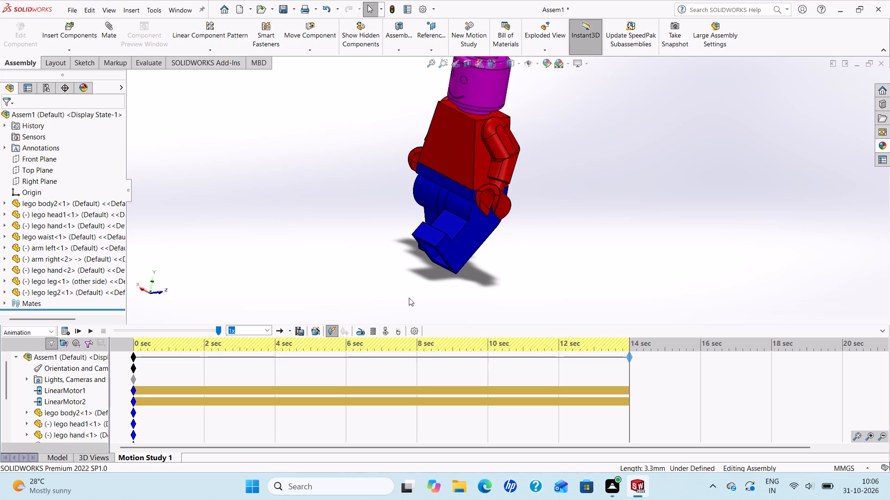
Recalculate the motion study with both linear motors and watch the run.
left_click(61, 332)
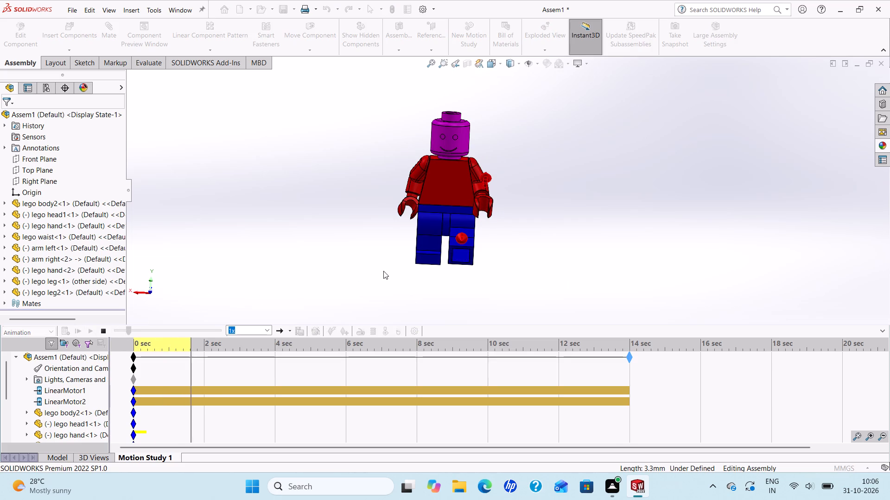
scroll(521, 254, "up", 1)
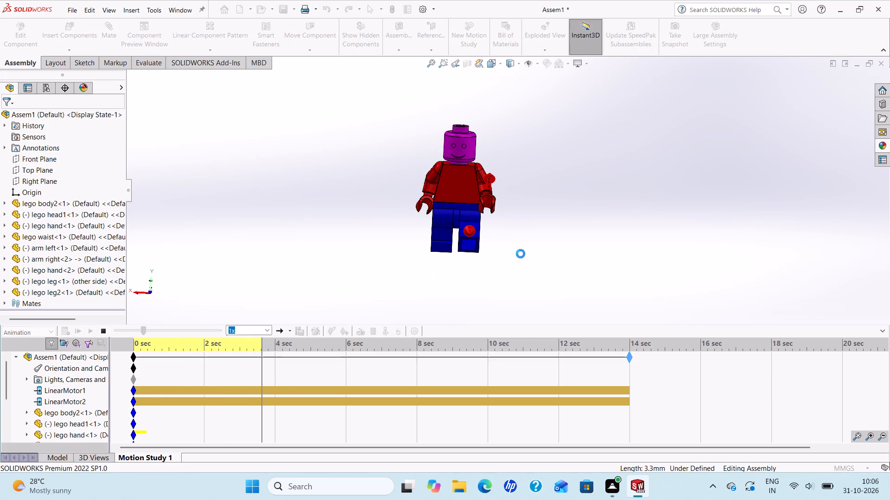
scroll(527, 222, "down", 2)
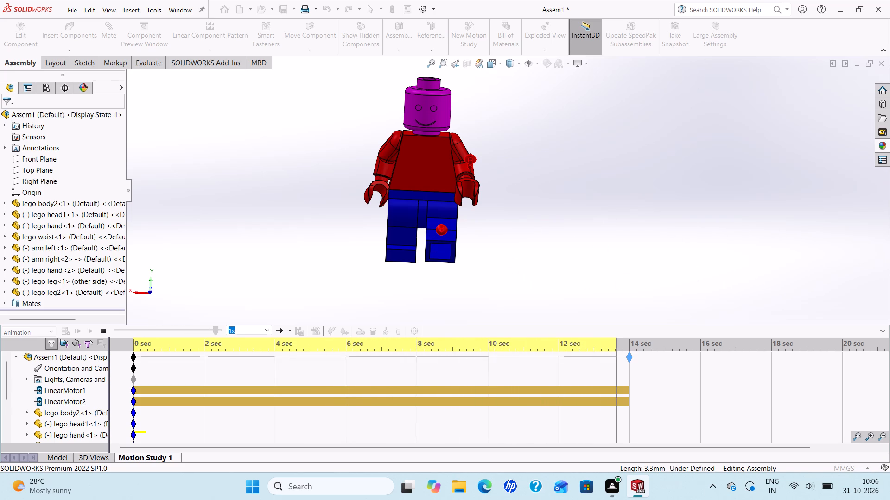
Set the motion study's playback mode to Loop.
left_click(284, 332)
left_click(292, 330)
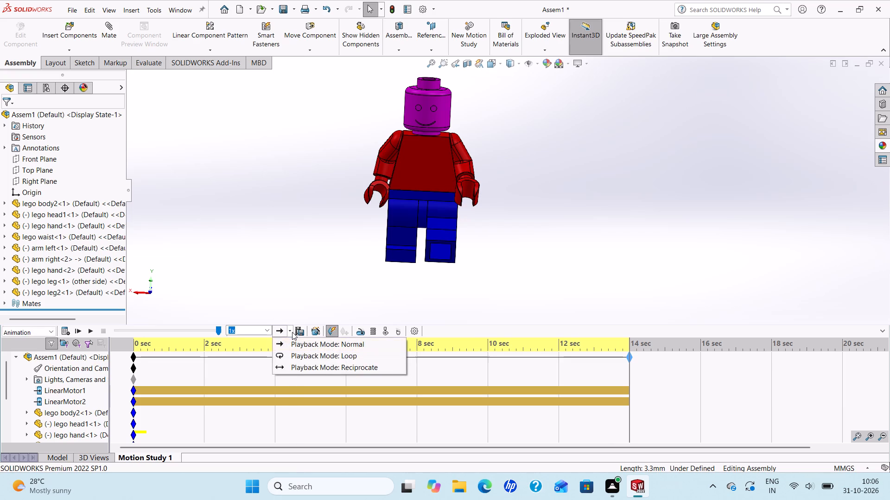
left_click(303, 355)
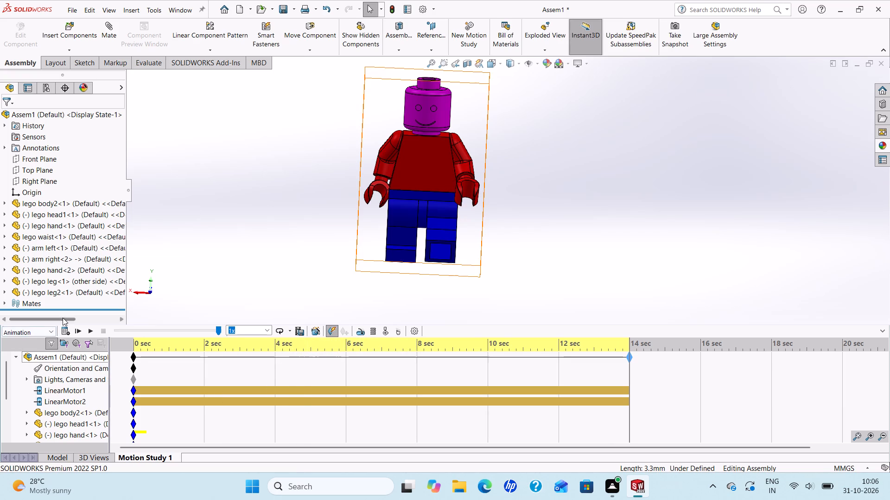
Play the looped animation and examine the arm and leg movement from the front.
left_click(90, 330)
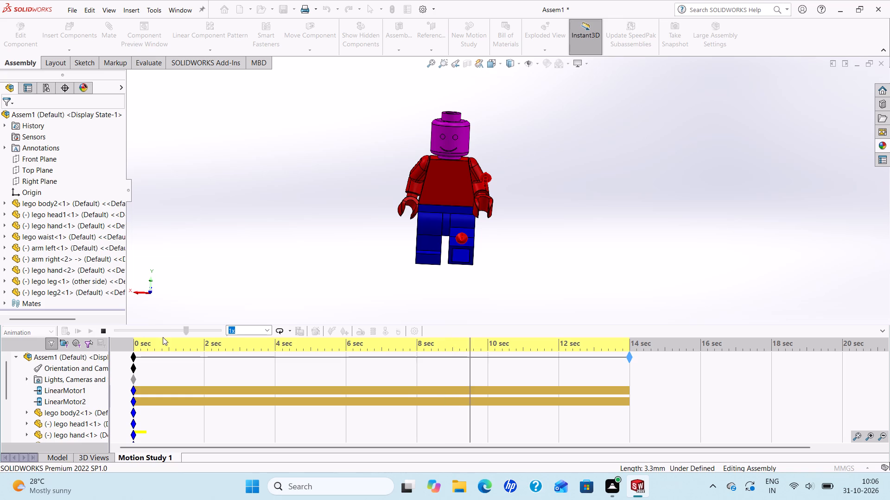
scroll(468, 209, "down", 1)
scroll(465, 209, "up", 2)
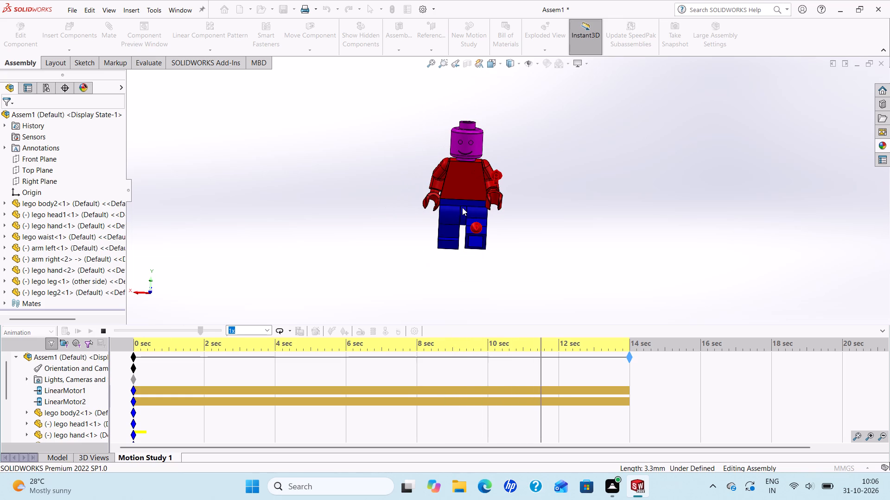
scroll(511, 176, "down", 1)
middle_click_drag(505, 180, 494, 185)
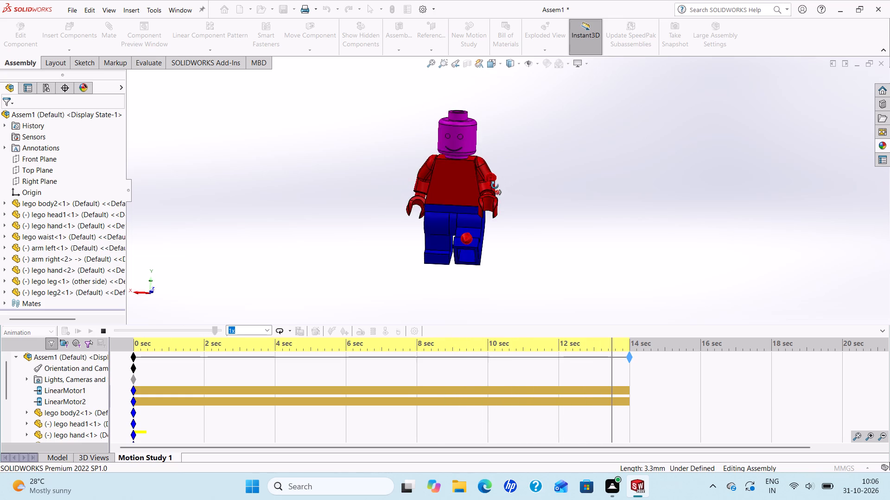
middle_click_drag(494, 185, 496, 238)
scroll(473, 215, "down", 2)
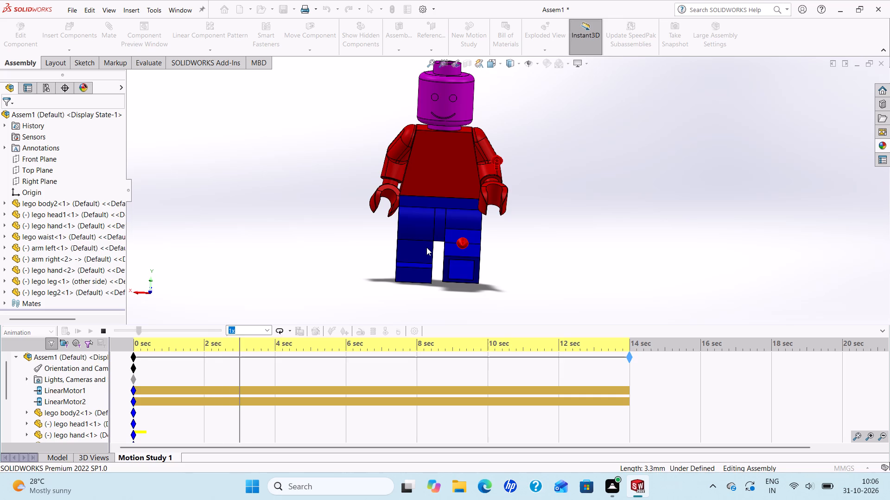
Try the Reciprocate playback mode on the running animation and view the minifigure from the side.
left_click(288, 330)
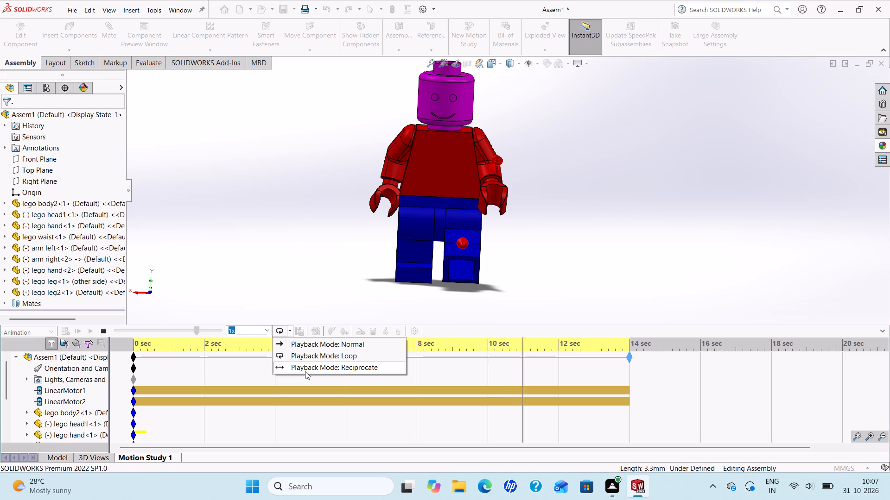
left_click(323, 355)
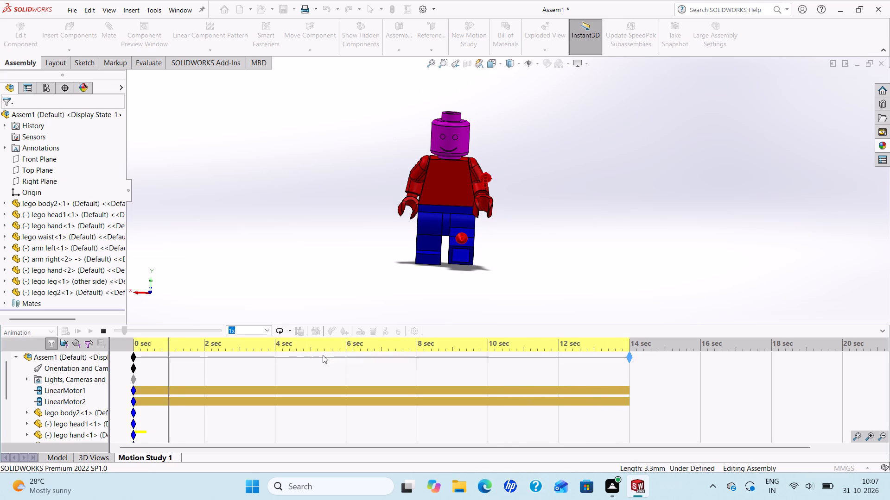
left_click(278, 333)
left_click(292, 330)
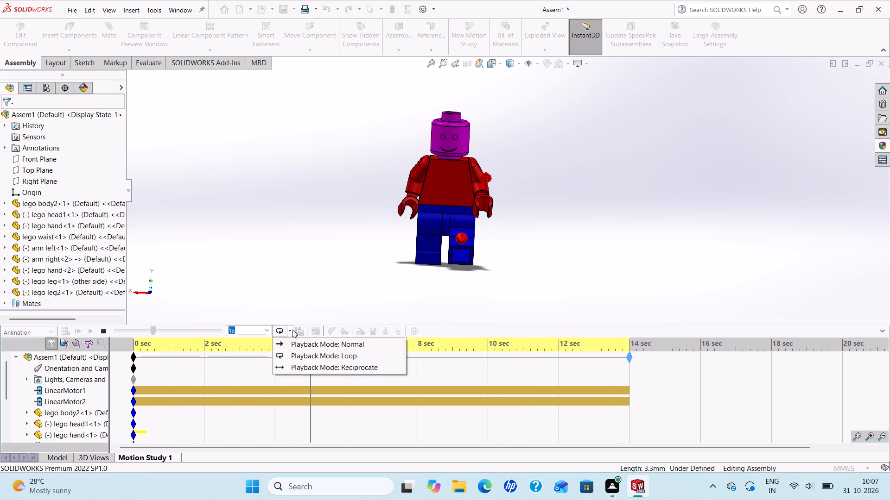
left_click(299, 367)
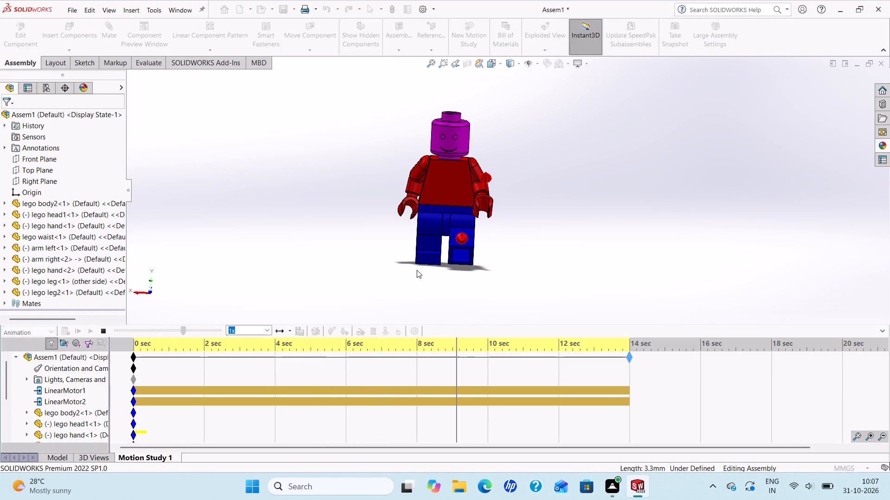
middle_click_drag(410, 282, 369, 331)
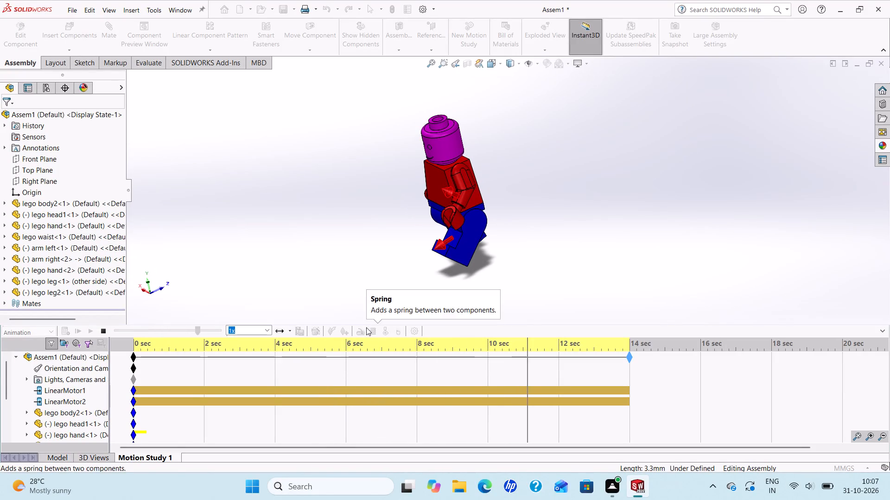
Set the playback mode back to Loop and stop the animation partway through.
left_click(291, 333)
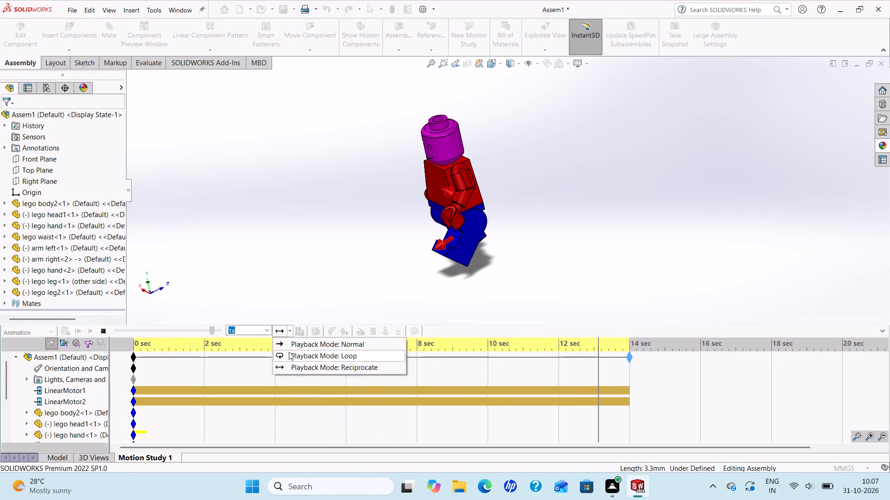
left_click(289, 352)
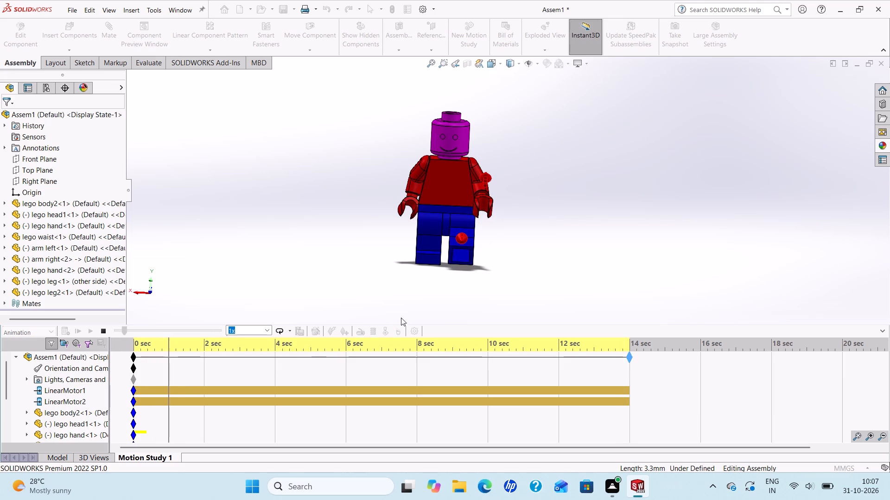
left_click(107, 334)
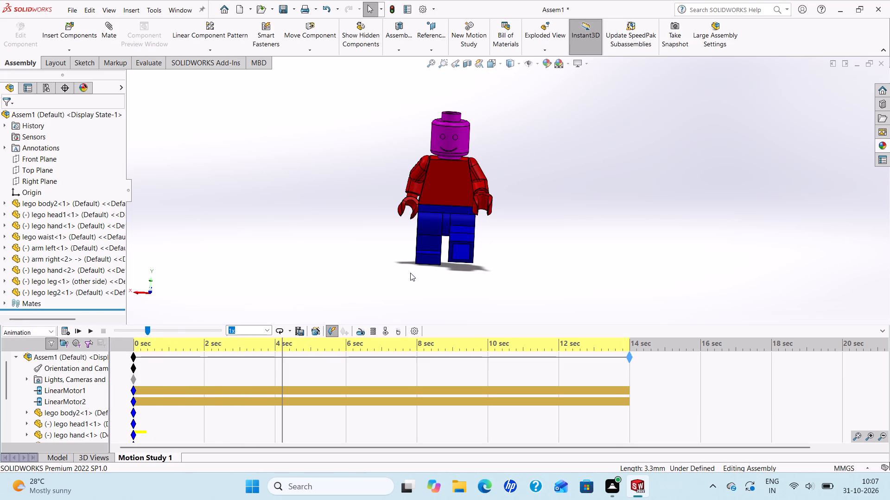
Examine the minifigure's stopped pose, including its raised leg and arm, from an angled view.
scroll(411, 273, "down", 1)
middle_click_drag(410, 276, 390, 319)
scroll(402, 302, "up", 1)
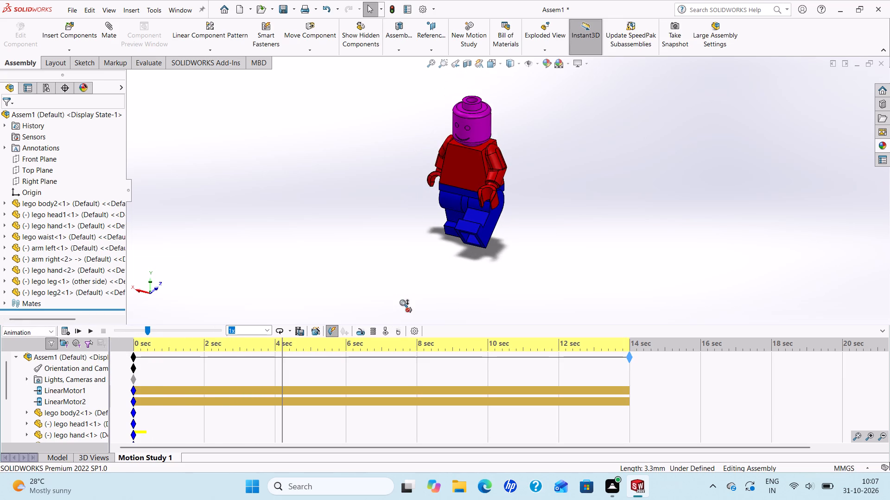
scroll(402, 302, "up", 1)
scroll(546, 189, "down", 2)
scroll(544, 164, "up", 1)
scroll(503, 134, "down", 1)
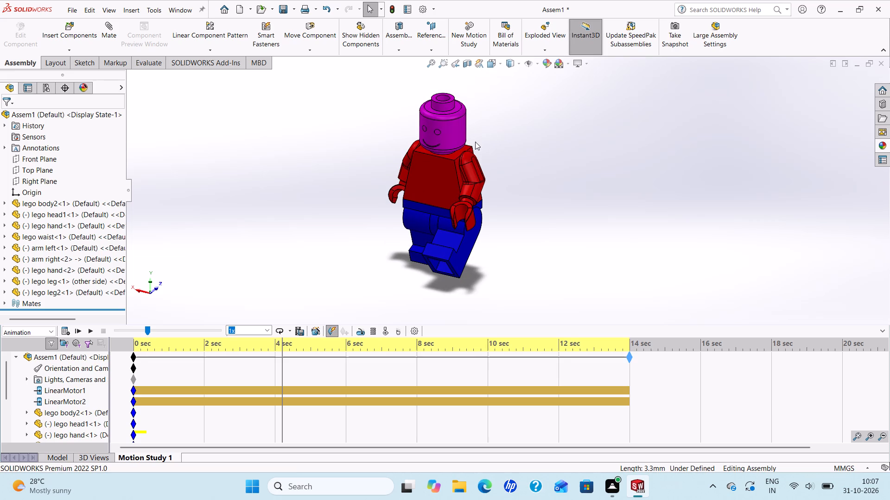
scroll(470, 142, "up", 1)
scroll(456, 149, "down", 1)
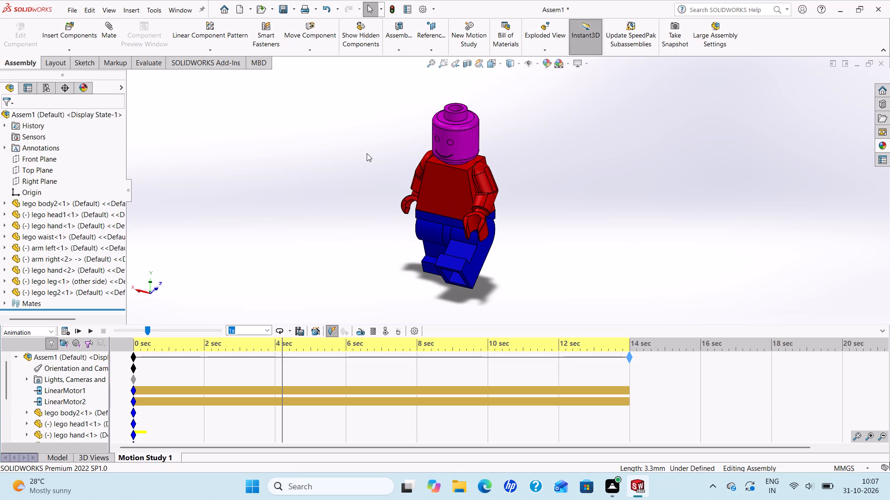
scroll(481, 211, "up", 2)
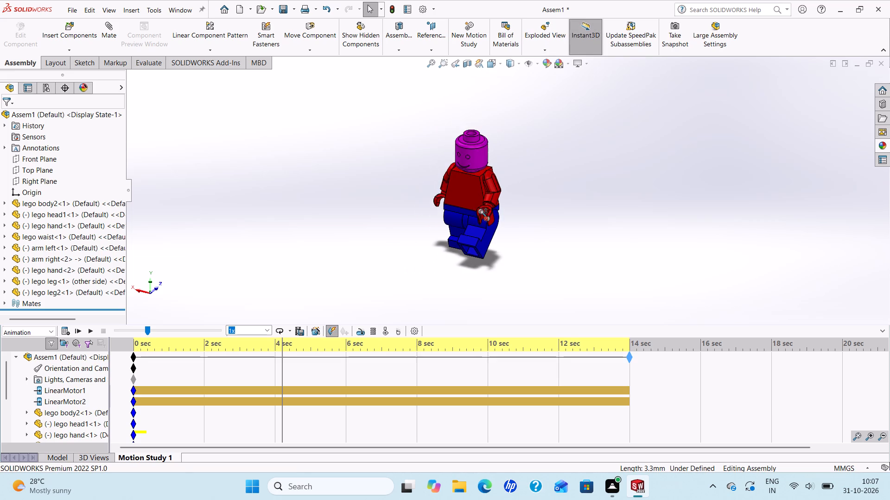
scroll(503, 176, "down", 2)
scroll(506, 170, "up", 1)
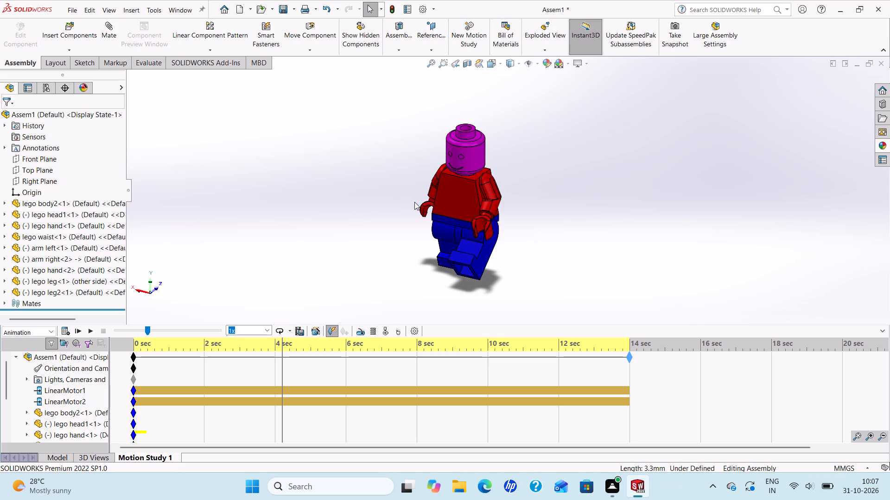
scroll(414, 202, "up", 3)
scroll(567, 154, "down", 2)
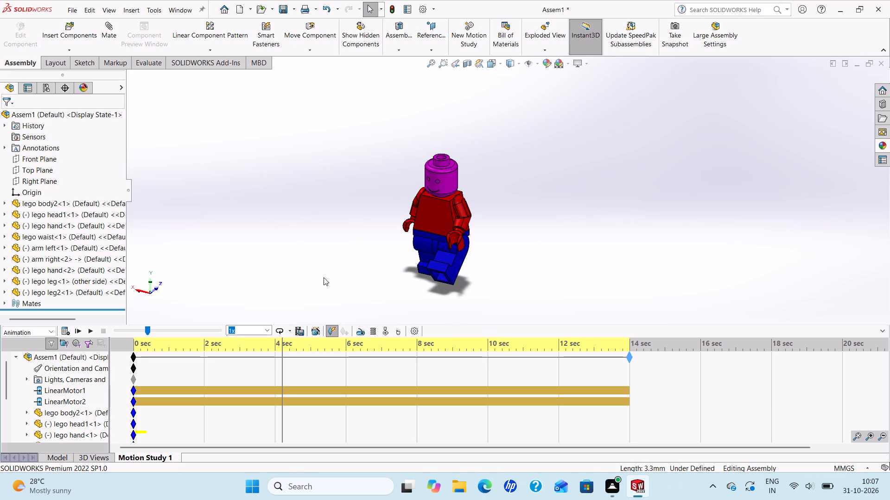
Recalculate the motion study and stop the playback partway through.
left_click(64, 331)
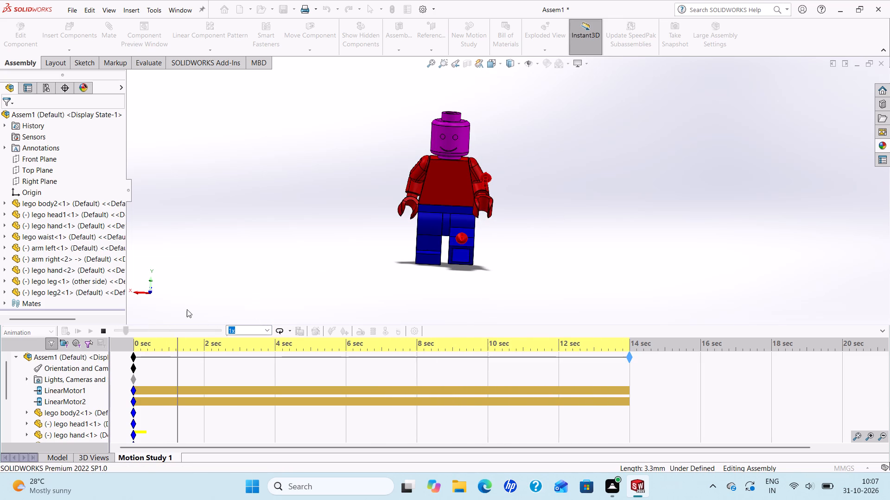
left_click(100, 329)
Collapse the motion study timeline to give the minifigure a larger viewing area.
scroll(240, 282, "up", 1)
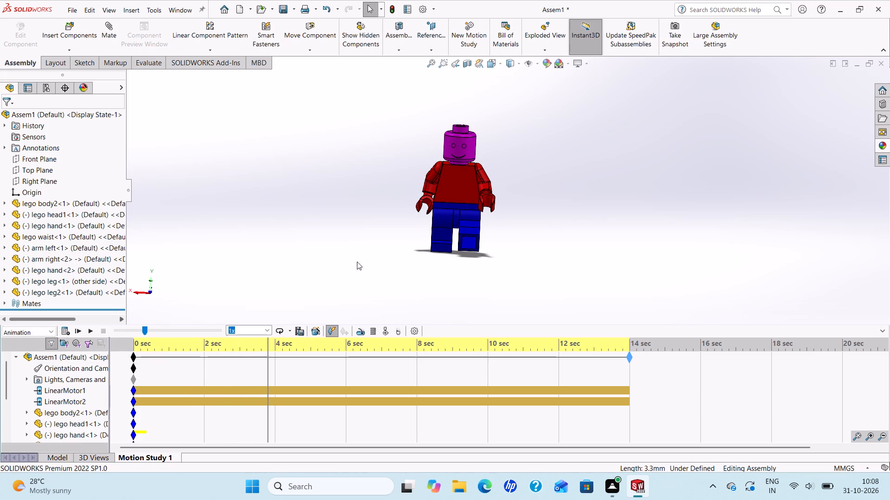
scroll(392, 251, "down", 1)
scroll(407, 248, "up", 1)
scroll(599, 170, "up", 1)
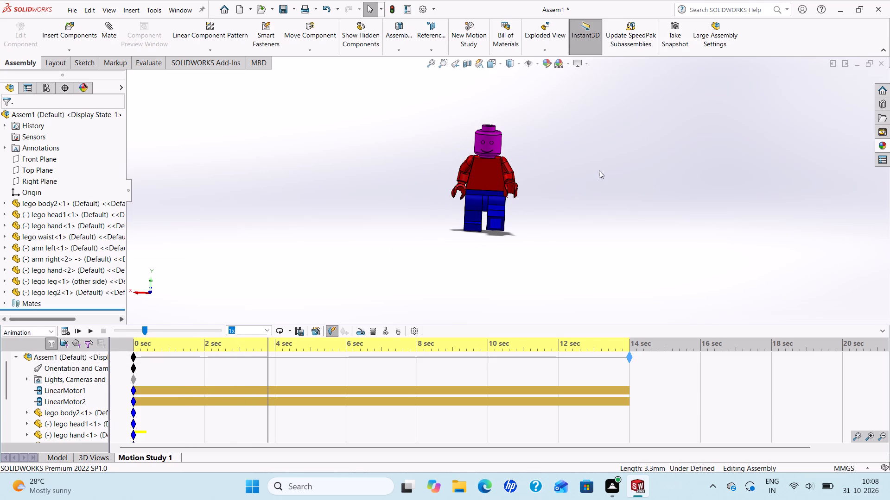
scroll(594, 170, "down", 2)
scroll(587, 174, "up", 2)
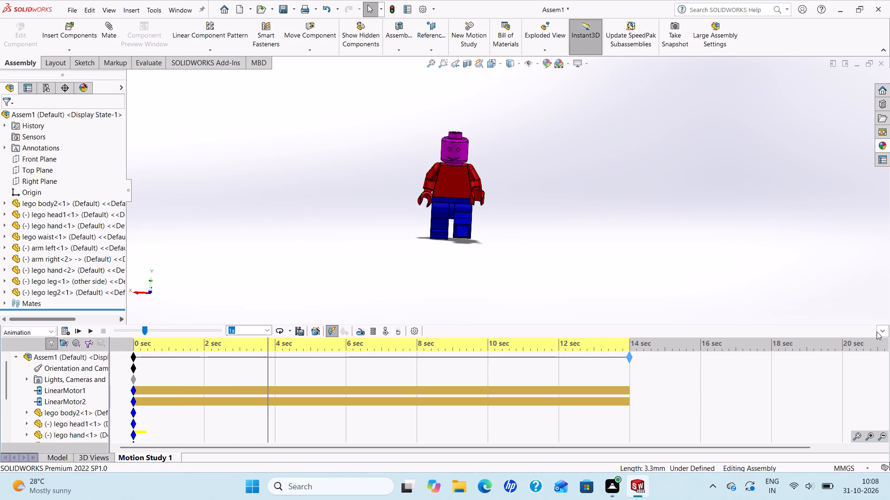
left_click(881, 330)
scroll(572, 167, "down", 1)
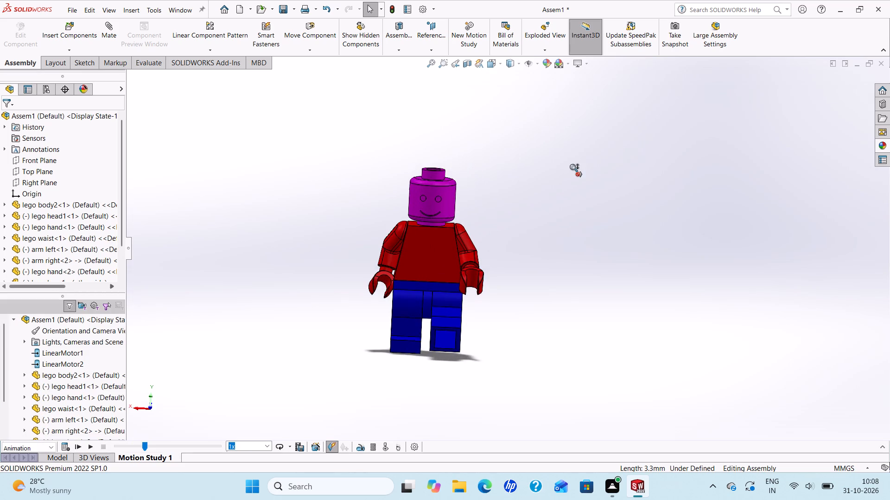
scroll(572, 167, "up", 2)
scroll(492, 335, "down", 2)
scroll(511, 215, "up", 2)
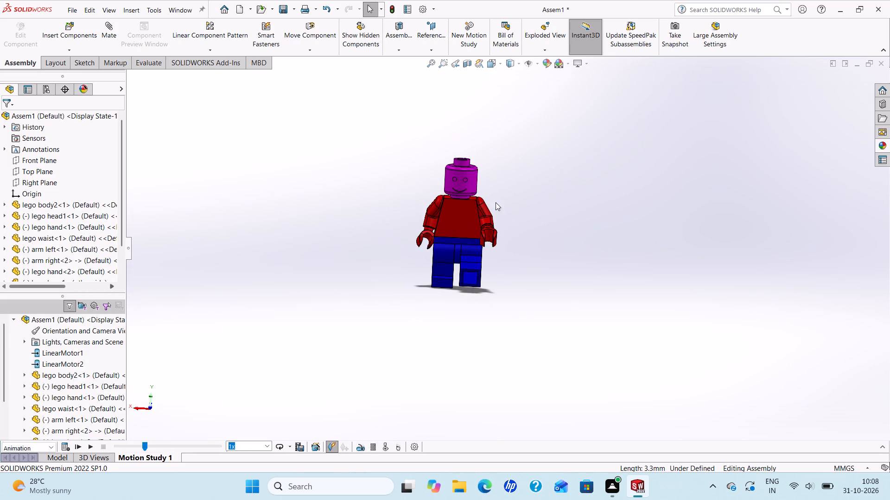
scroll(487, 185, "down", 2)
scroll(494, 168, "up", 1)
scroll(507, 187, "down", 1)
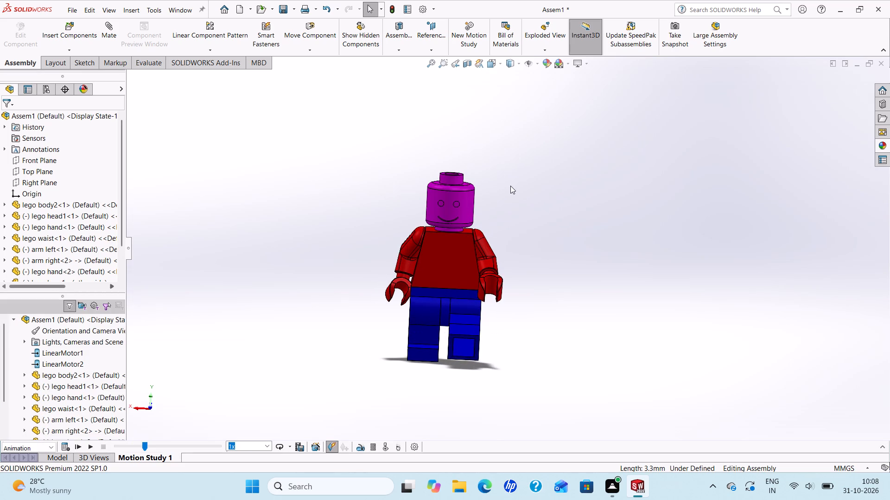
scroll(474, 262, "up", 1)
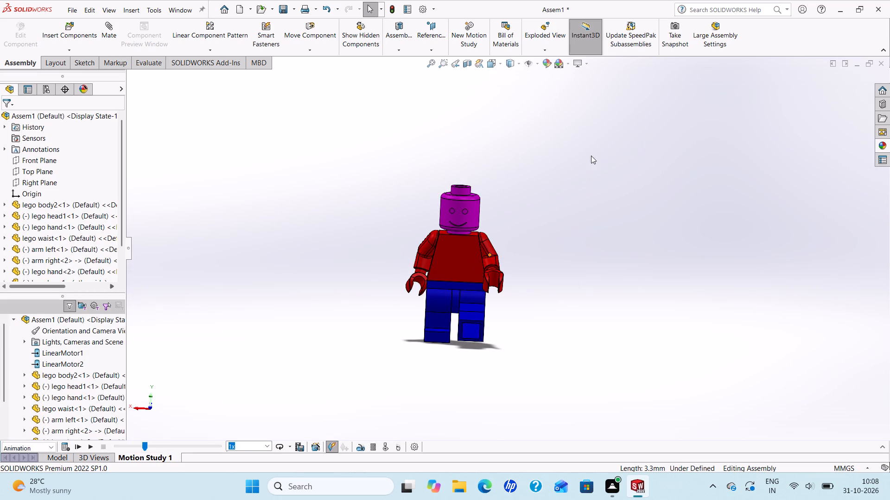
Start an exploded view and add a radial step moving both legs outward from the waist by about 18.3 mm.
left_click(544, 34)
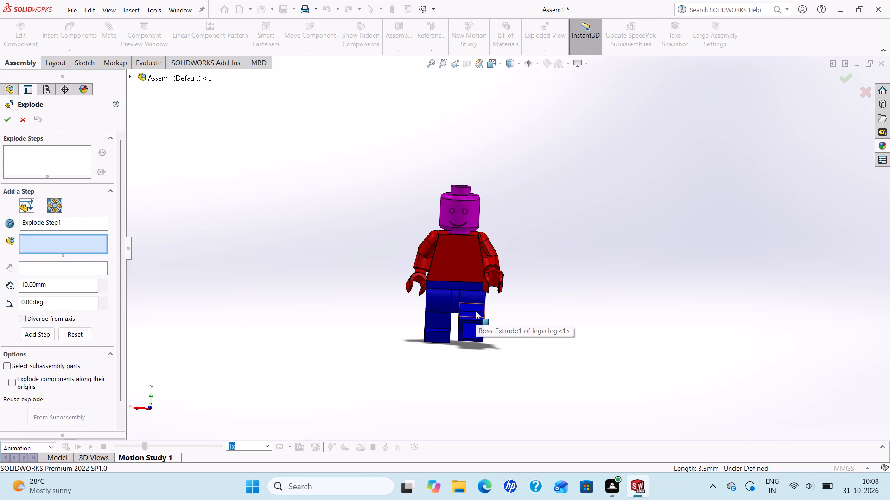
left_click_drag(476, 311, 482, 311)
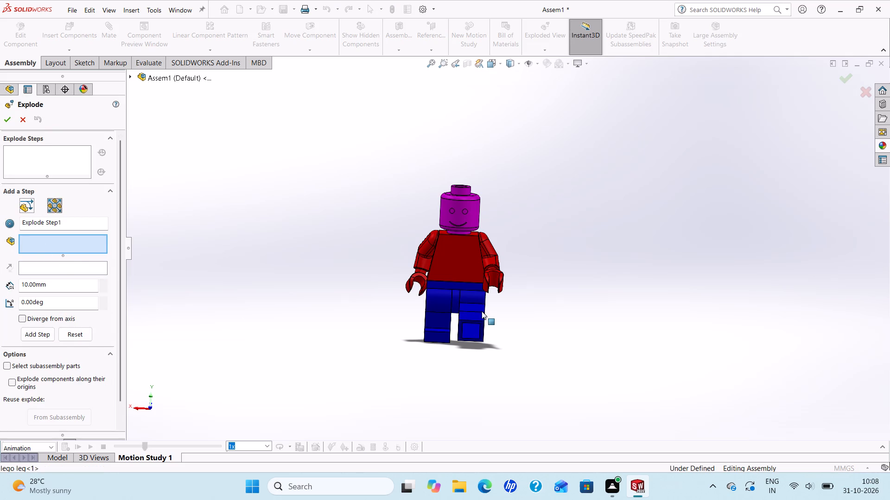
left_click_drag(482, 311, 515, 318)
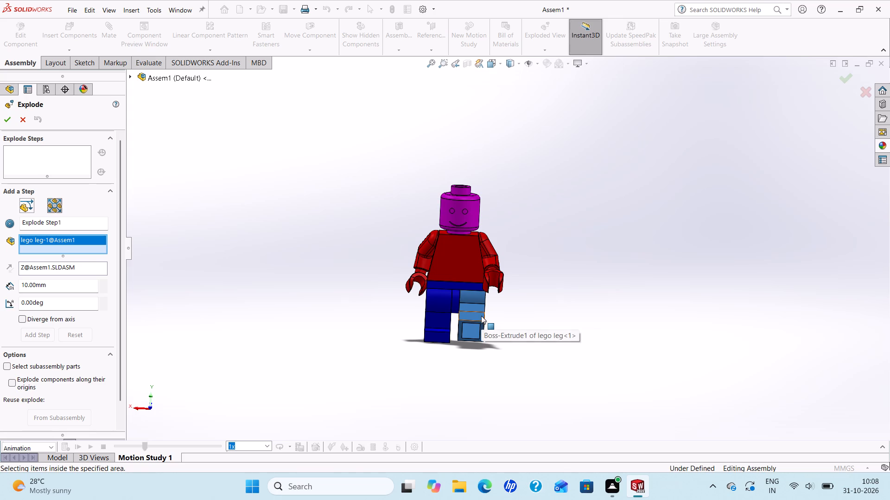
key("Escape")
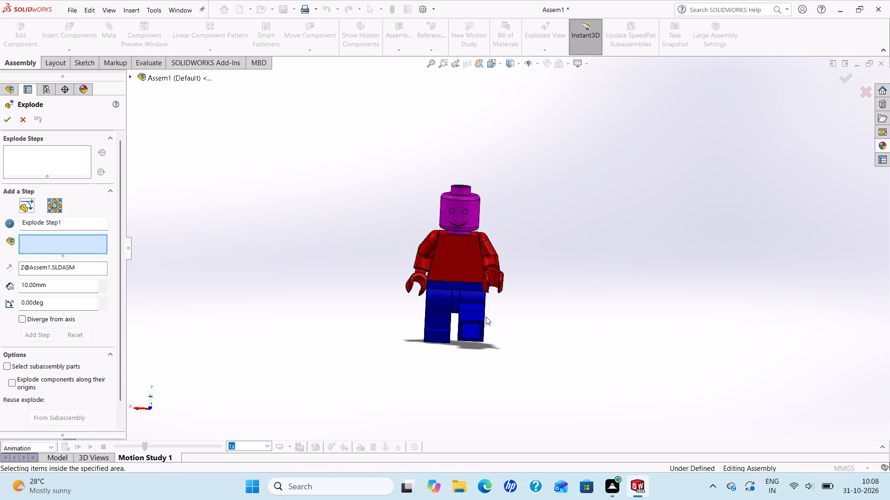
left_click(473, 312)
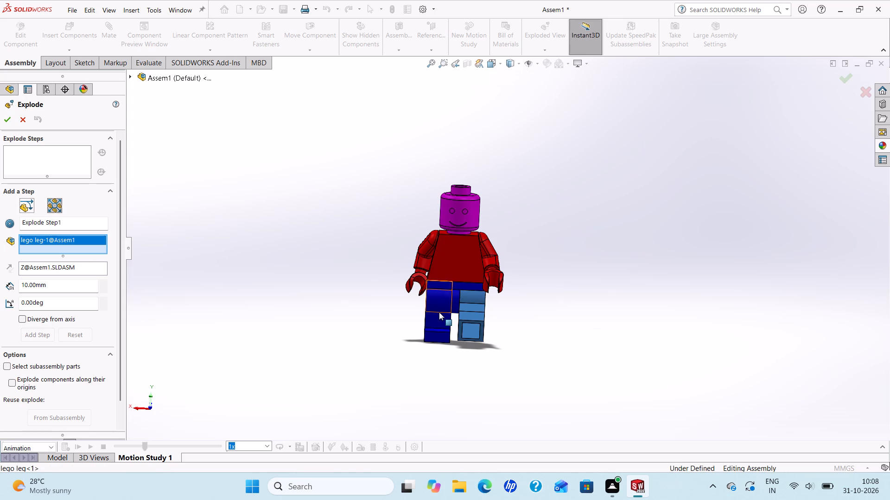
left_click(439, 312)
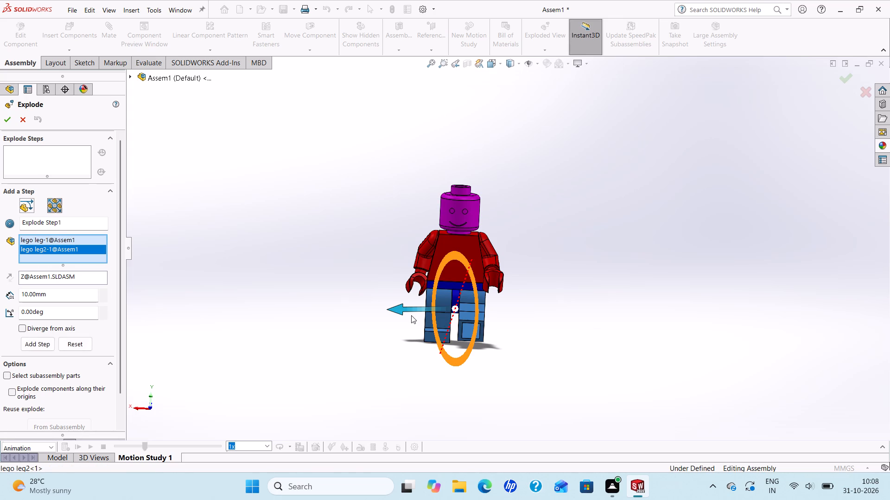
left_click_drag(404, 312, 337, 312)
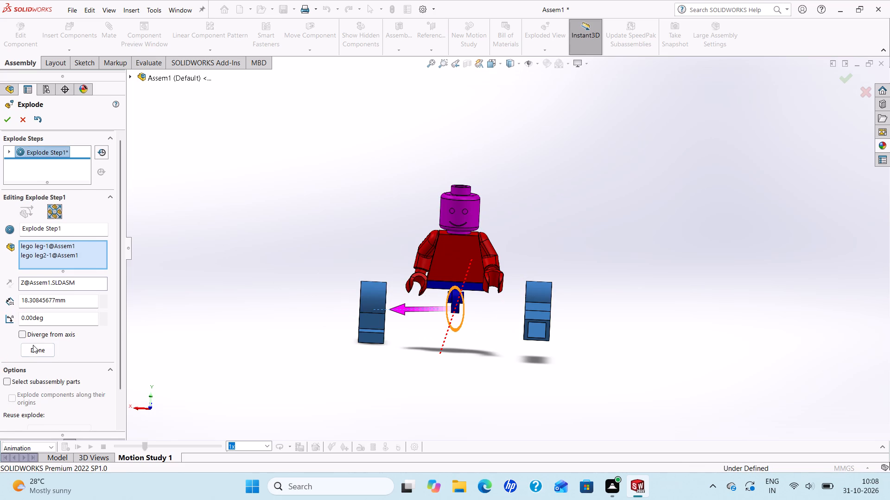
left_click(32, 348)
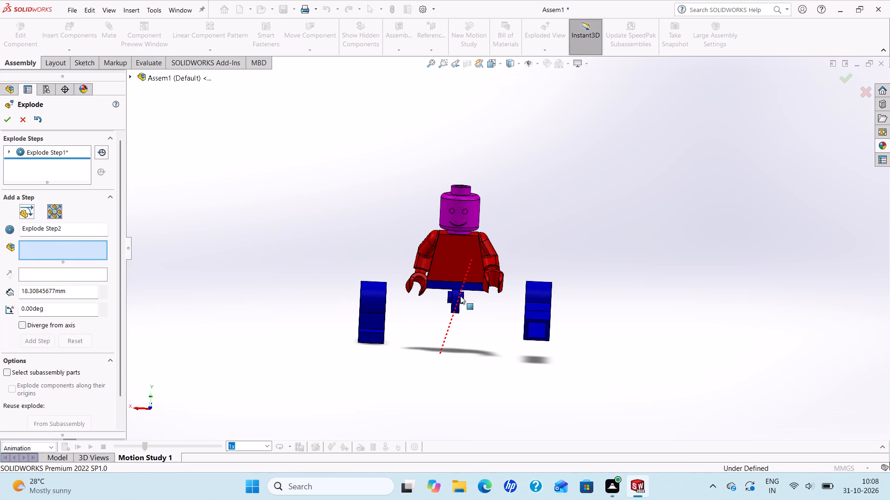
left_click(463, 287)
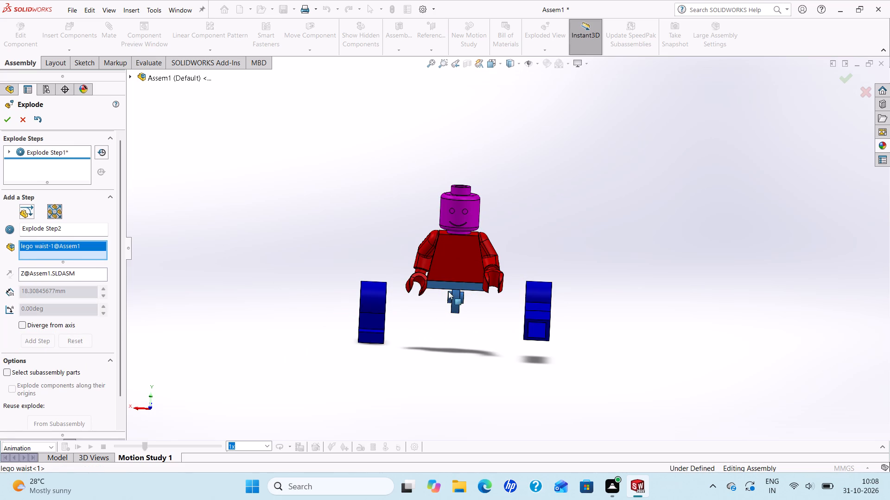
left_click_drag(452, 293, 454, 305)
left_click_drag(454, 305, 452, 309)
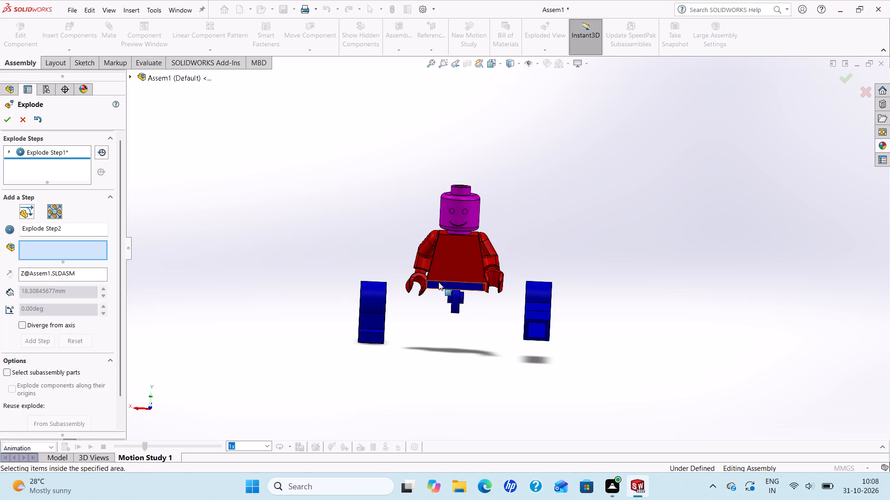
Add a radial explode step that moves the left and right arms outward from the body by about 11.9 mm.
left_click(422, 258)
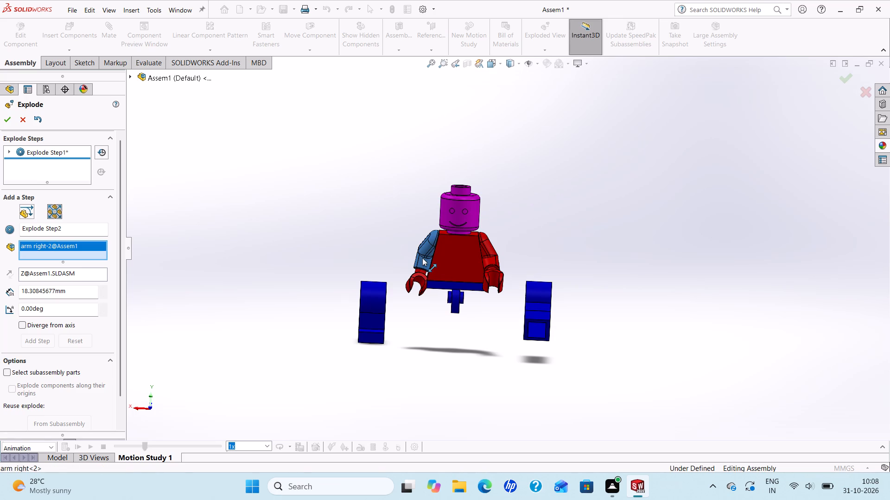
left_click(492, 256)
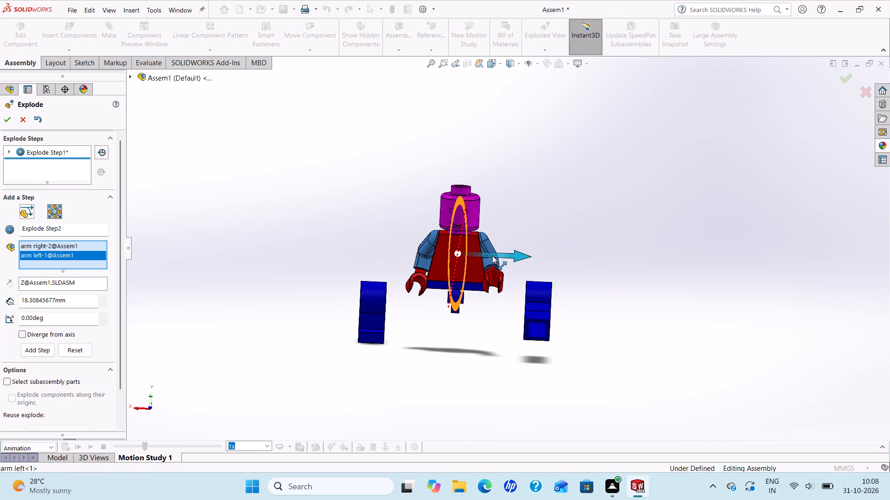
left_click_drag(496, 255, 527, 254)
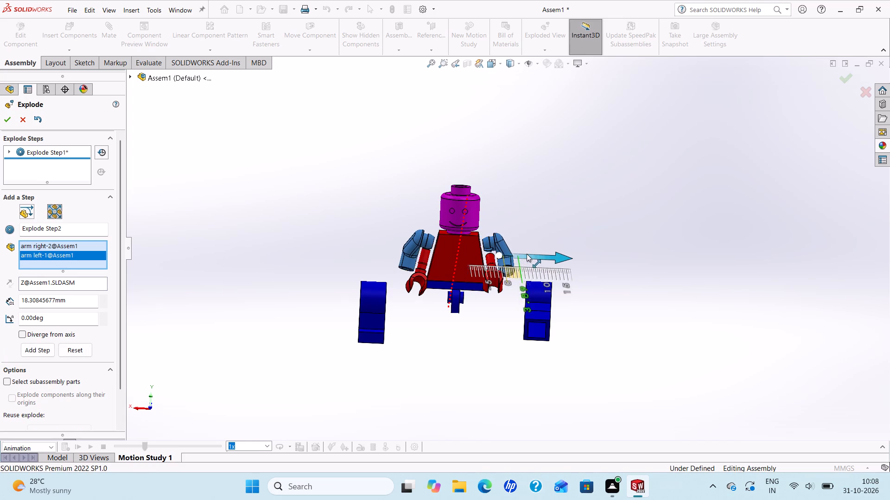
left_click_drag(527, 254, 549, 254)
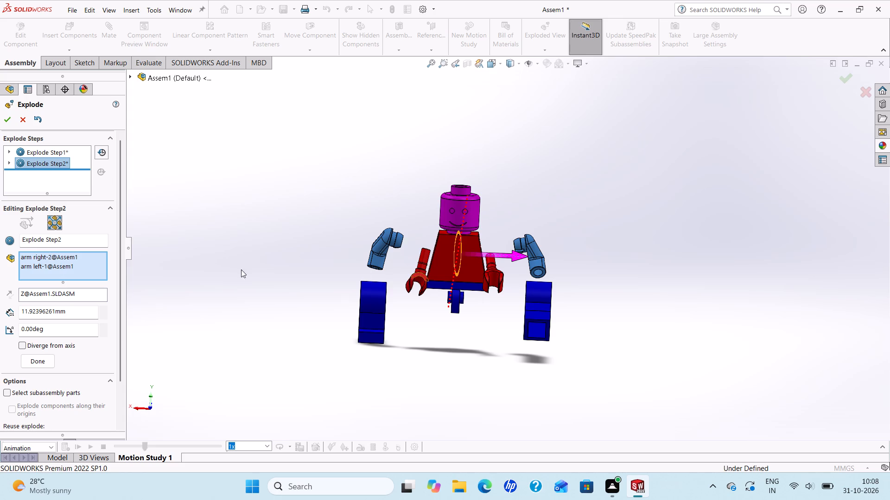
left_click(36, 360)
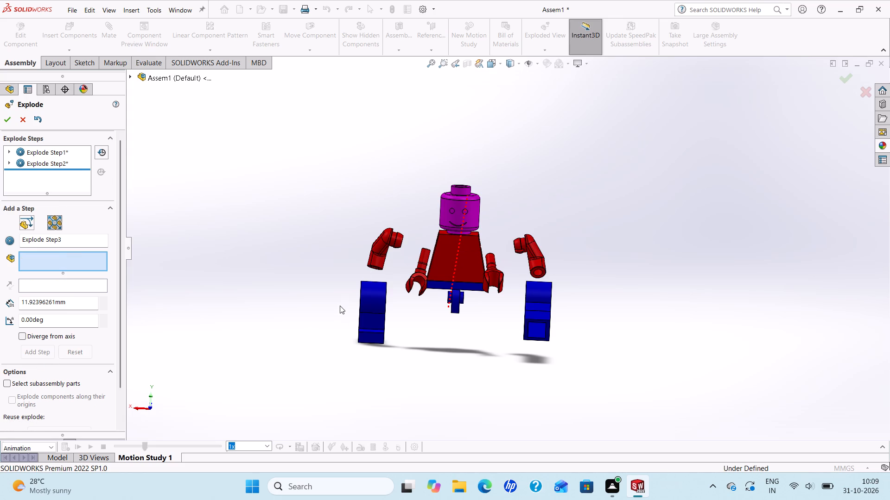
Add a radial explode step that rotates both hands by about -5.5 degrees at 0 mm distance.
left_click(418, 267)
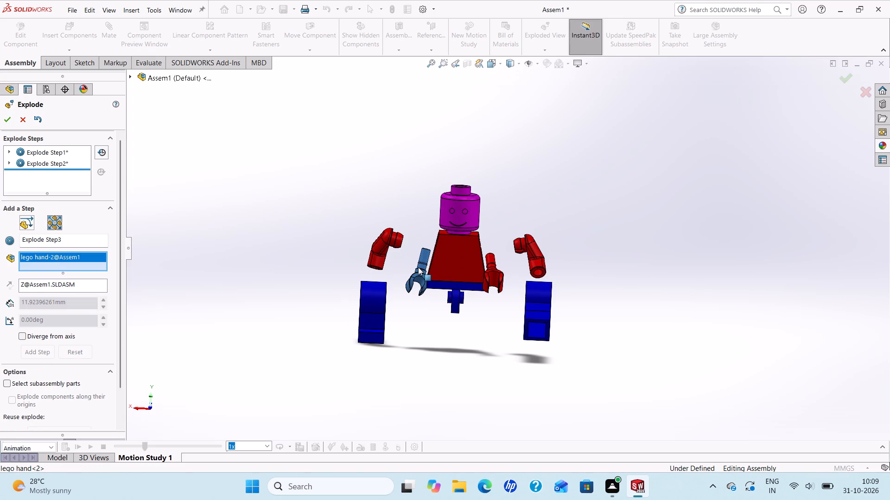
left_click(493, 273)
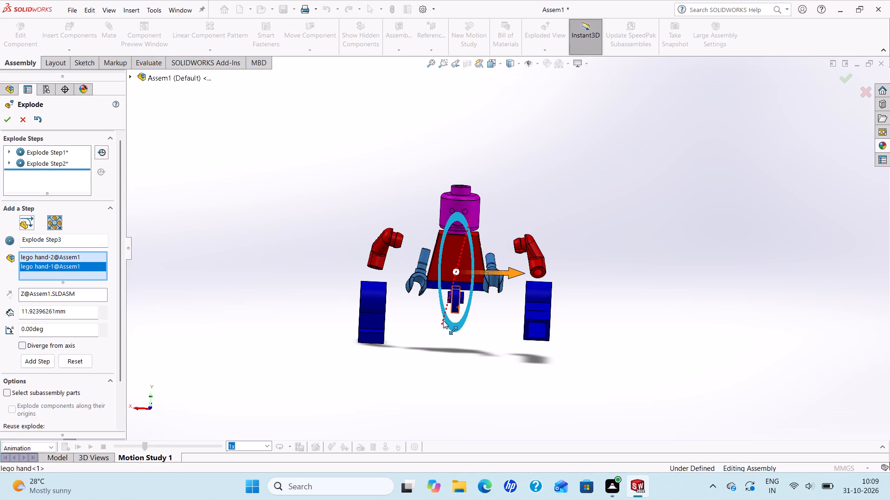
left_click_drag(448, 323, 442, 337)
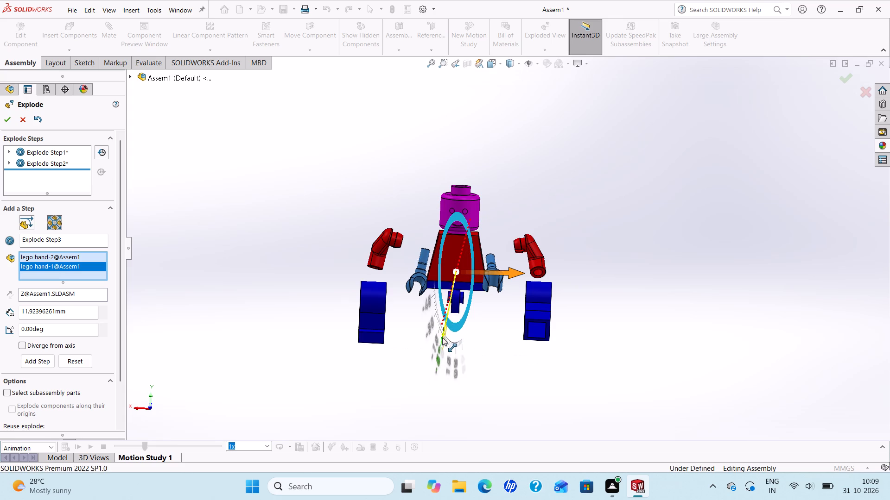
left_click_drag(442, 337, 439, 354)
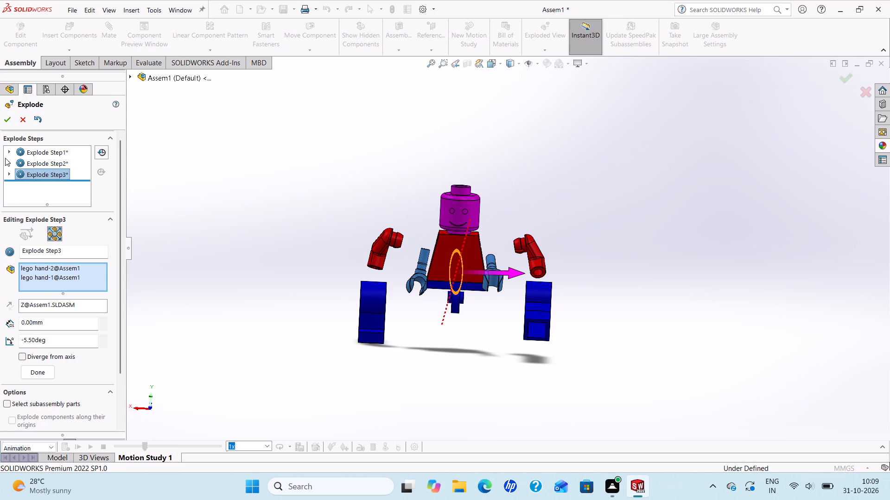
left_click(32, 368)
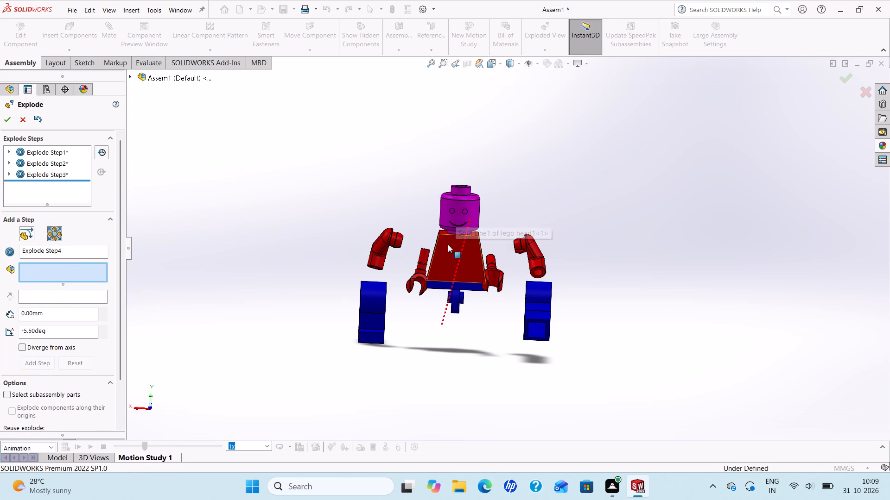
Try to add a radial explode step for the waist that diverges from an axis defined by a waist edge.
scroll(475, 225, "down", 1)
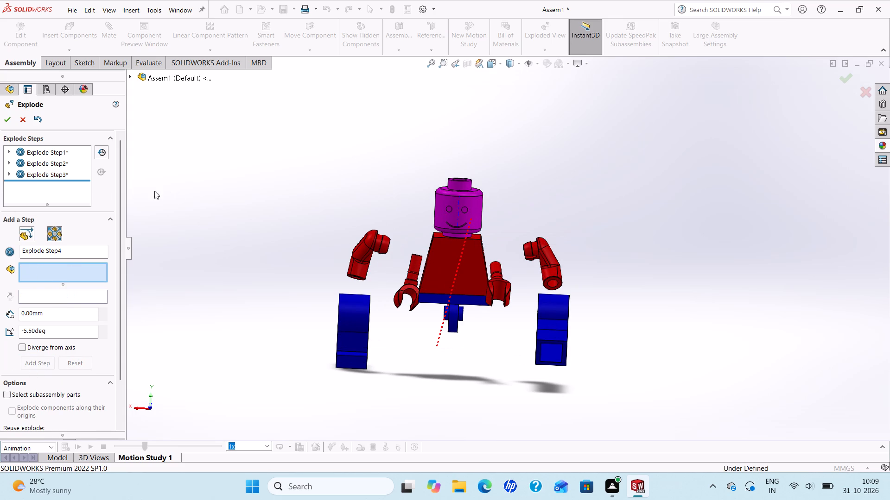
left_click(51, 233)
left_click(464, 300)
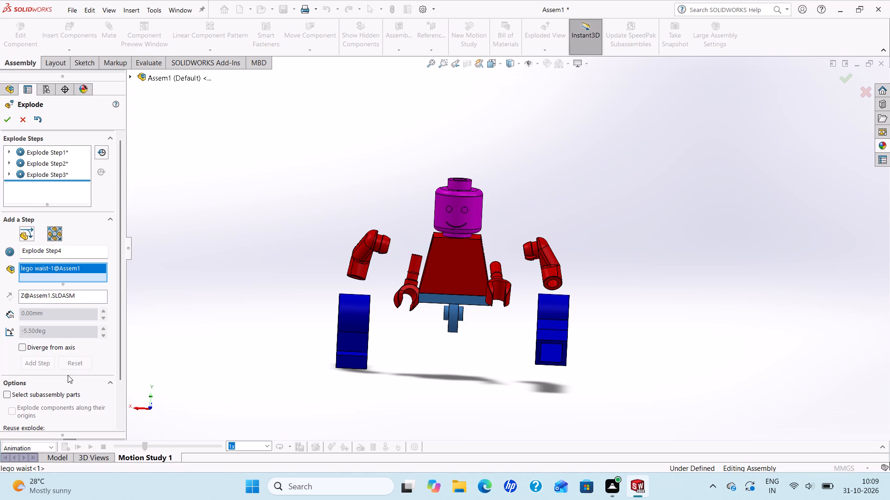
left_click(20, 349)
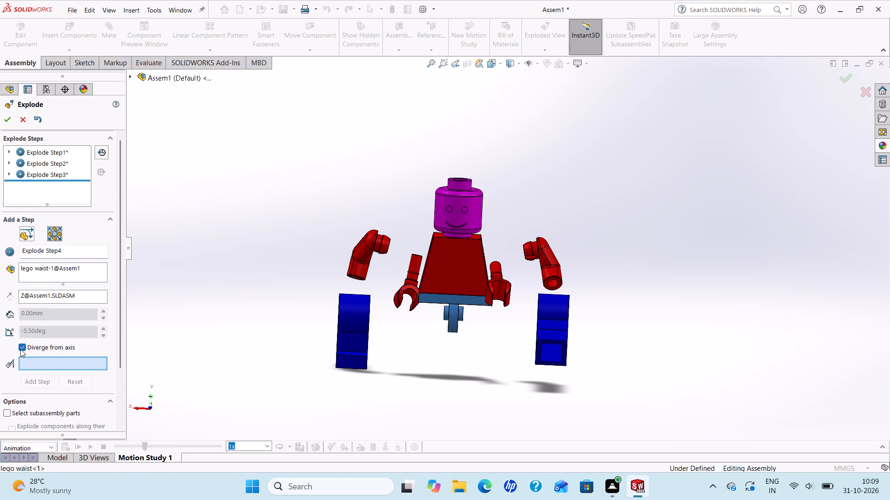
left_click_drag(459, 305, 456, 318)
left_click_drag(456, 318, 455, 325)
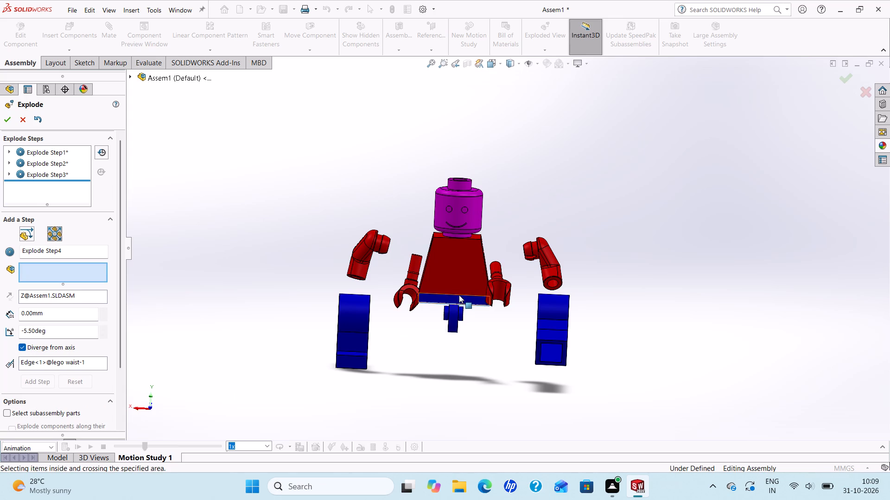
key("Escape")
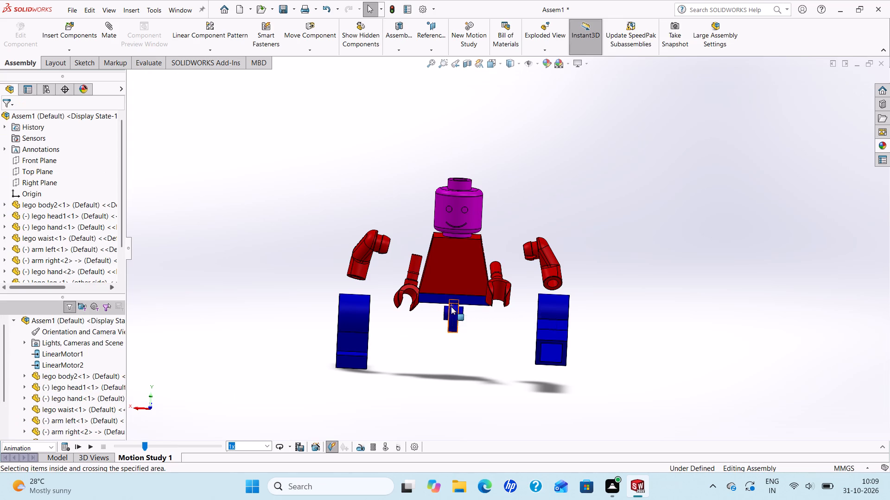
Undo the exploded view of the minifigure.
scroll(310, 249, "up", 1)
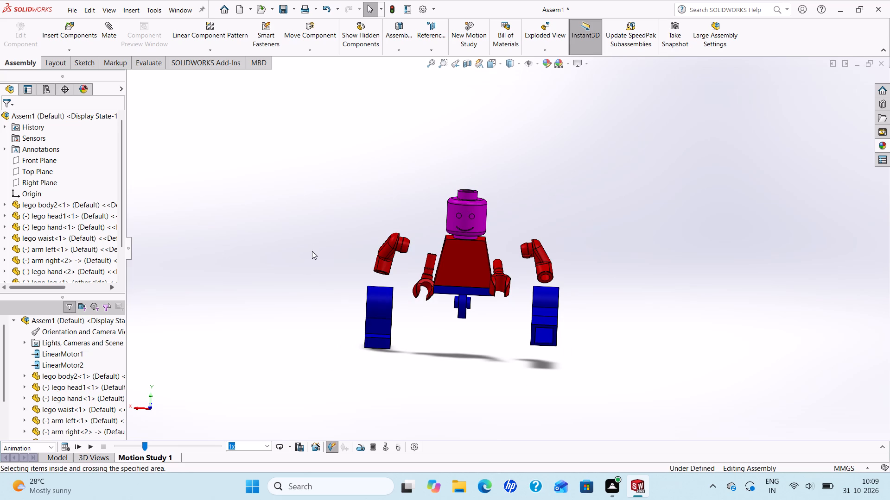
key("ctrl+z")
Start a new exploded view and add a radial step moving both legs outward from the waist by about 15.5 mm.
scroll(574, 225, "down", 1)
scroll(572, 225, "up", 2)
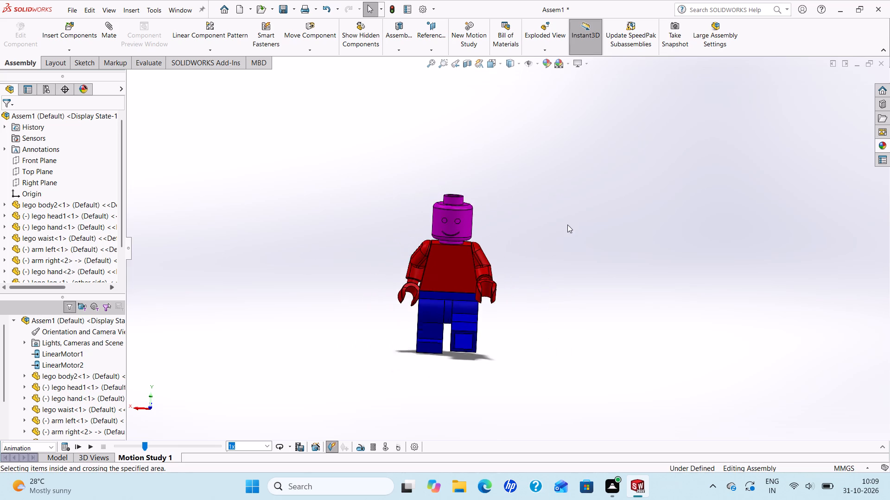
scroll(529, 250, "down", 2)
scroll(526, 243, "up", 2)
scroll(516, 302, "down", 2)
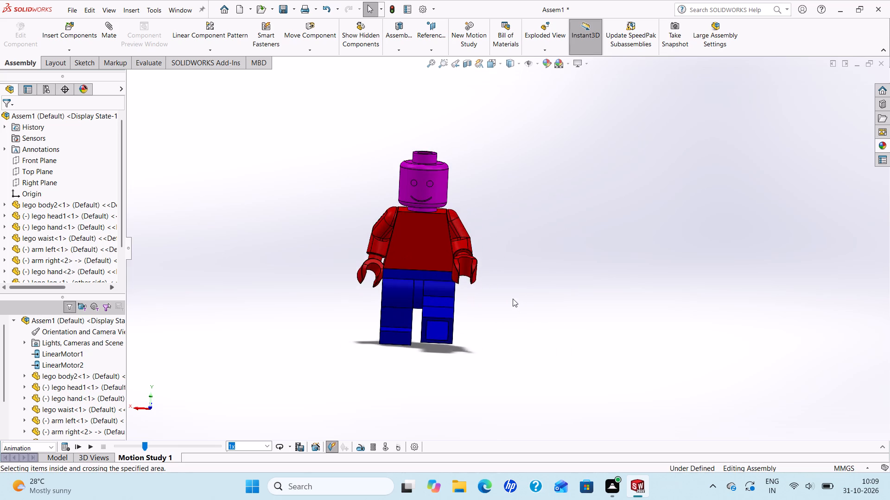
scroll(512, 297, "up", 2)
scroll(505, 283, "down", 1)
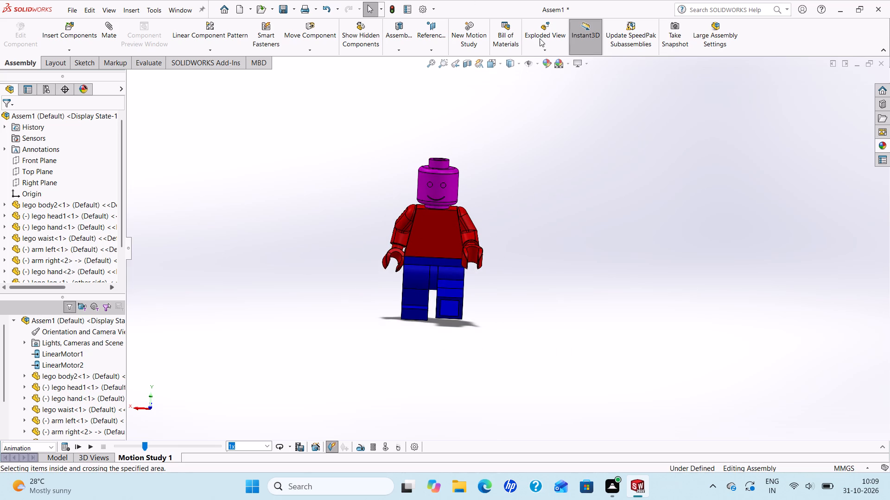
left_click(540, 38)
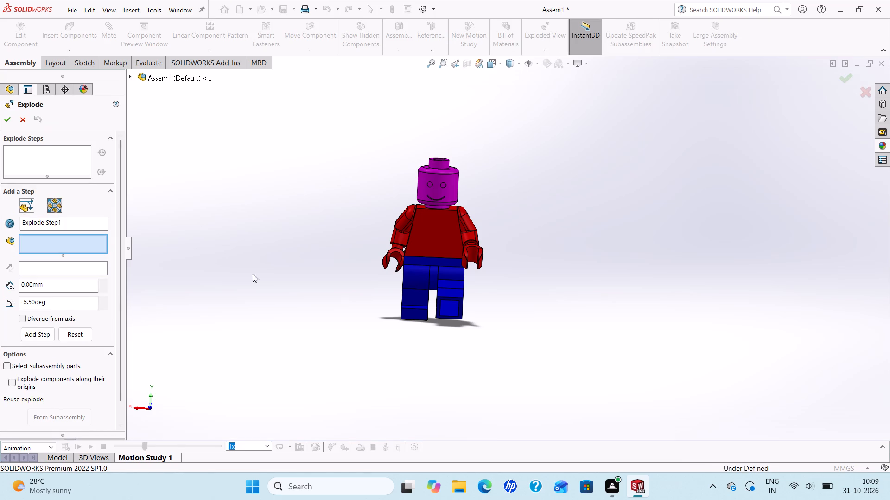
left_click(408, 274)
left_click(458, 284)
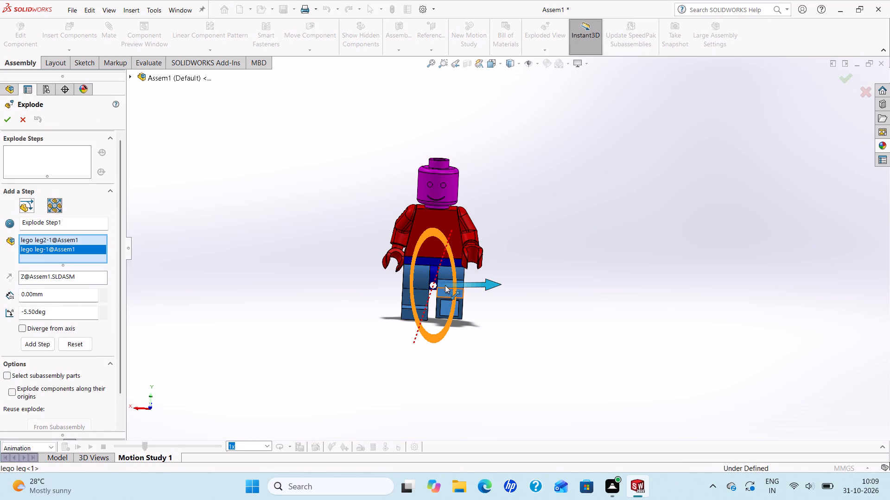
left_click_drag(479, 283, 536, 289)
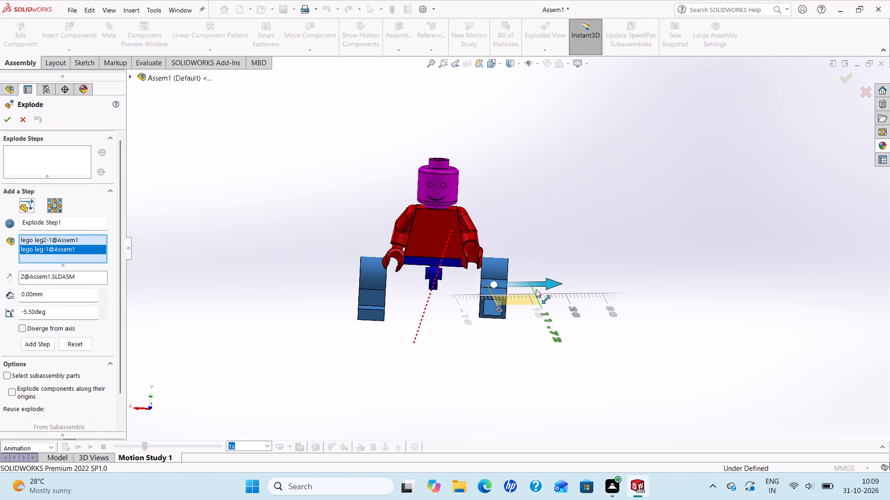
left_click_drag(536, 289, 548, 291)
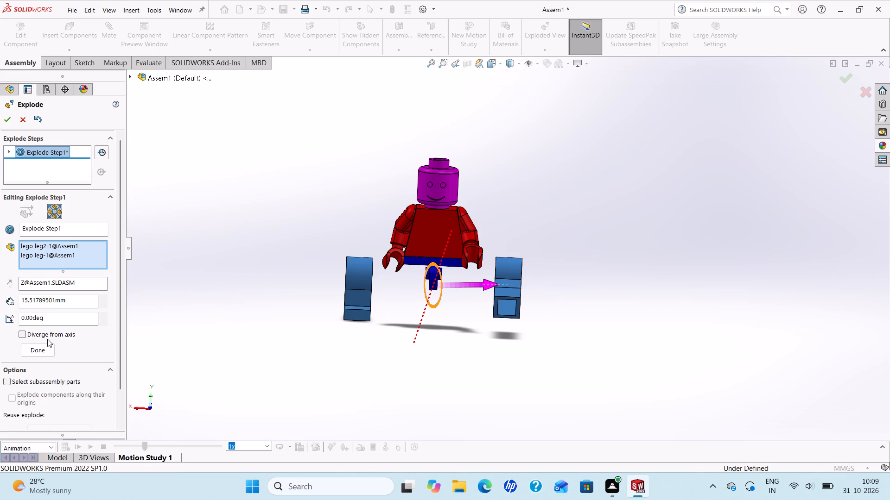
left_click(44, 348)
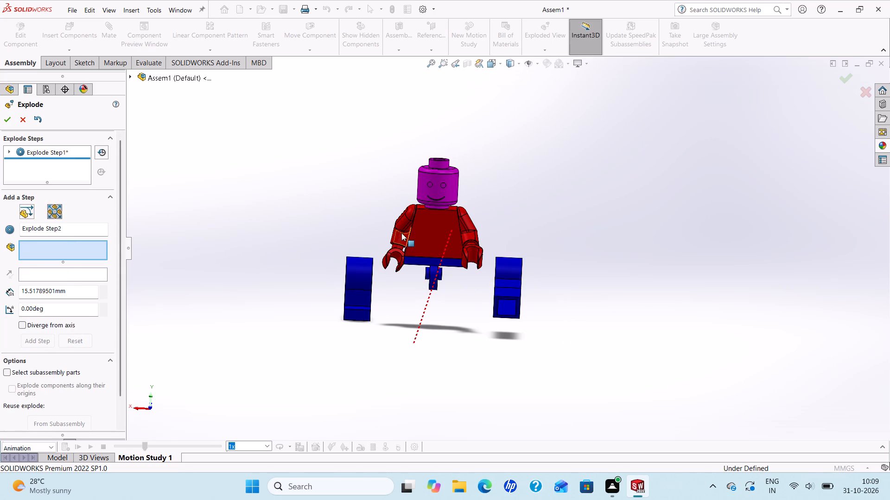
Add a radial explode step that moves both hands outward from the body by about 8.4 mm.
scroll(396, 250, "down", 1)
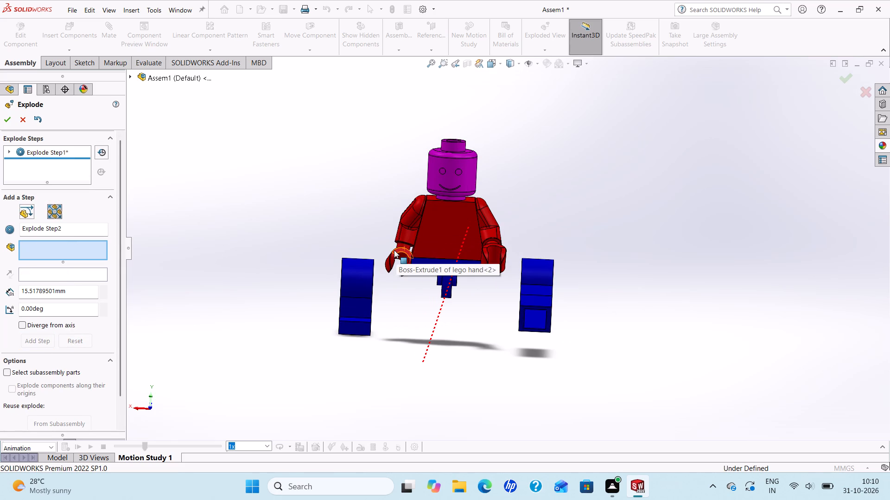
left_click(394, 250)
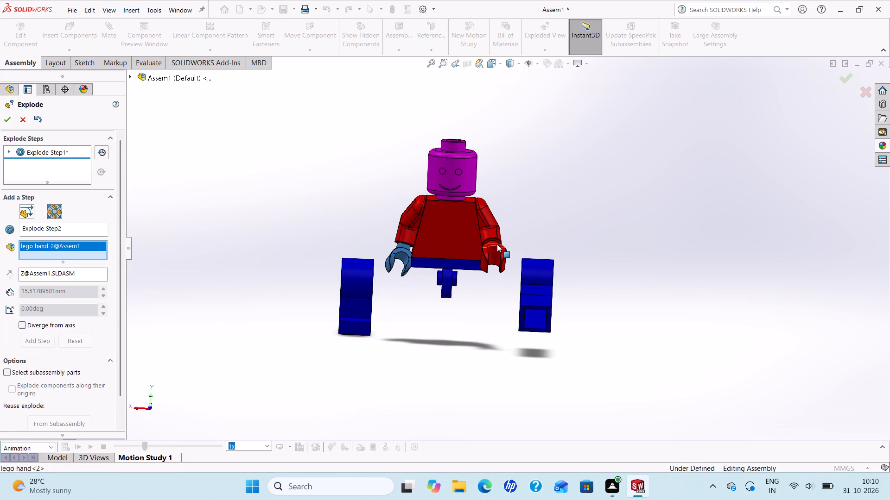
left_click(496, 244)
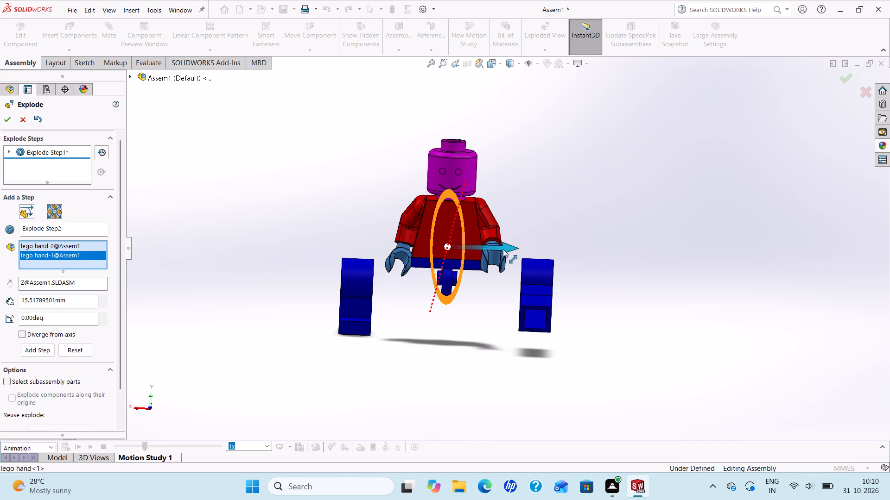
left_click_drag(504, 247, 543, 246)
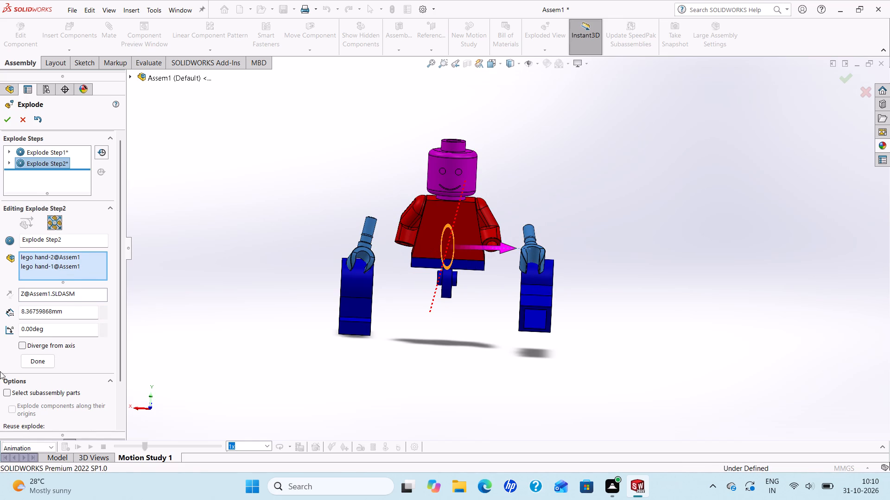
left_click(41, 359)
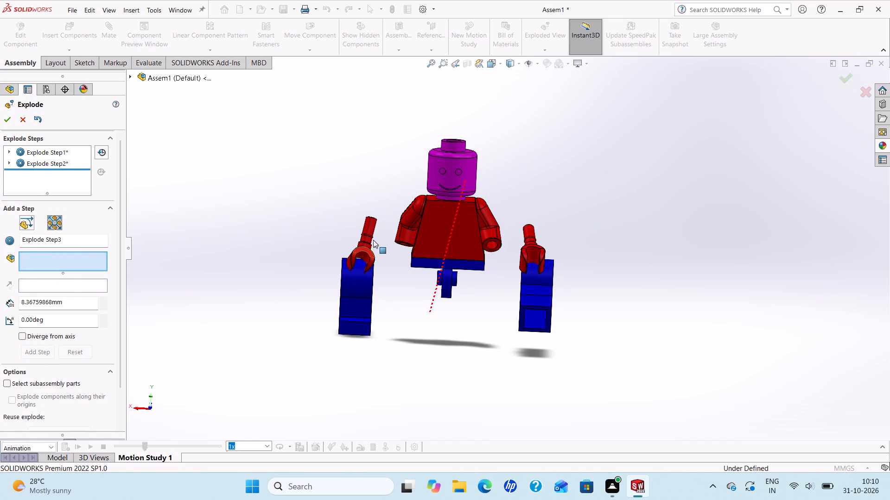
Add a radial explode step that moves the left and right arms outward from the body by about 13.5 mm.
left_click(409, 224)
left_click(490, 225)
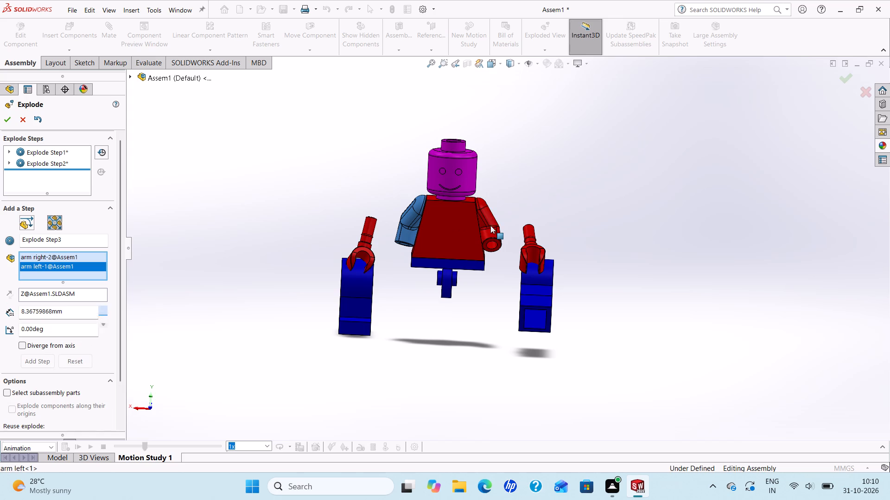
left_click_drag(509, 226, 555, 221)
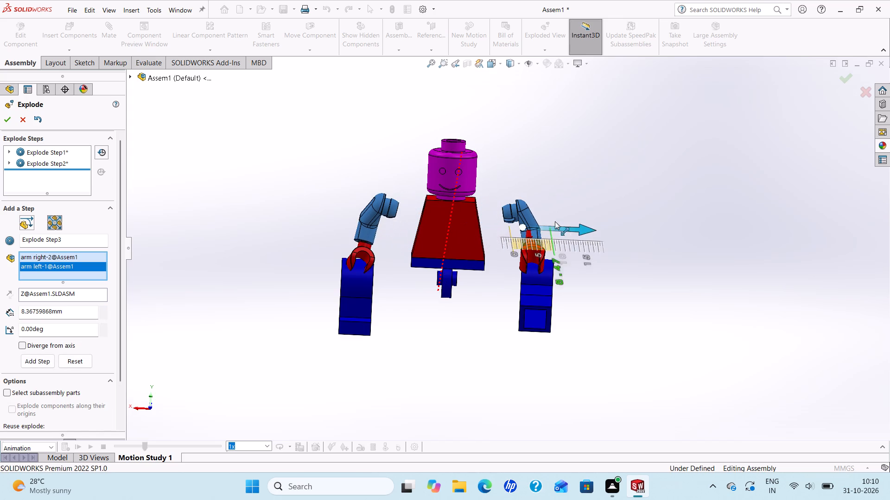
left_click_drag(555, 221, 573, 220)
scroll(573, 220, "down", 2)
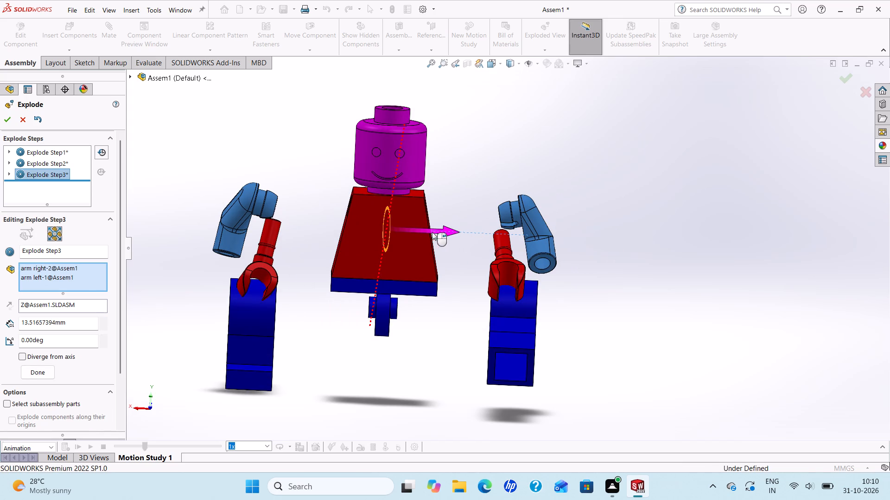
left_click(40, 370)
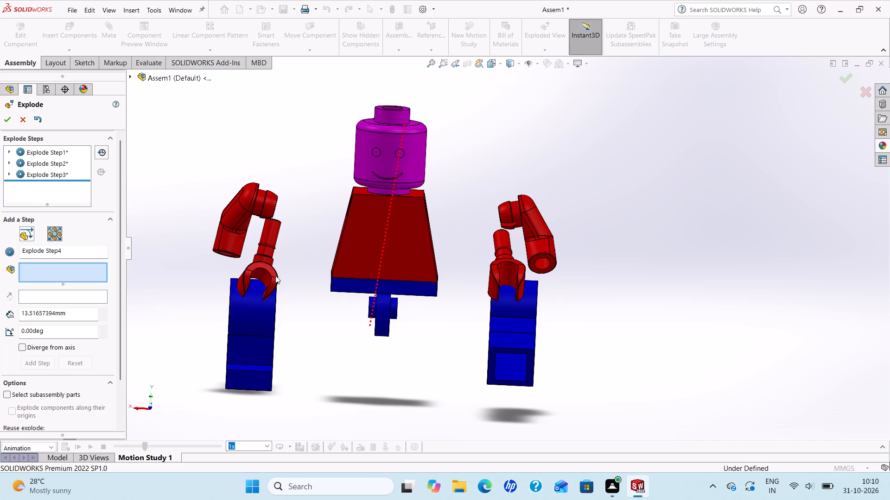
Add a radial explode step that separates the head and body vertically by about 3.75 mm.
left_click(51, 241)
left_click(55, 234)
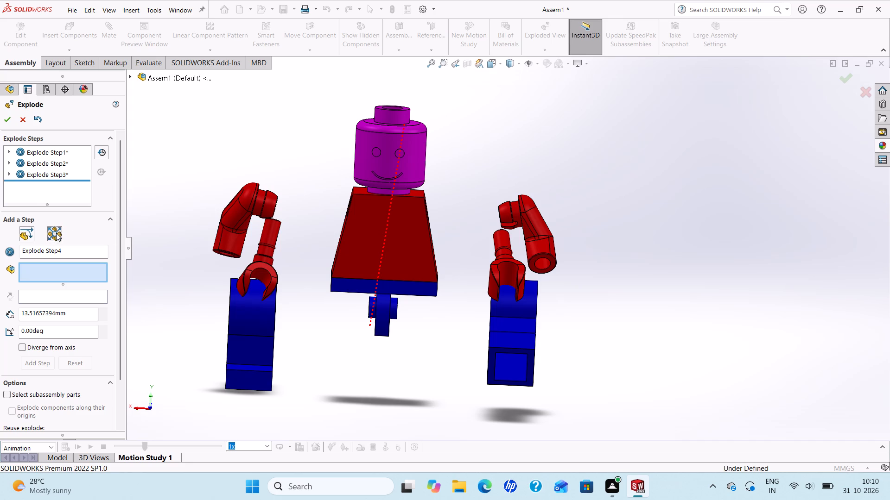
left_click(55, 238)
left_click(377, 158)
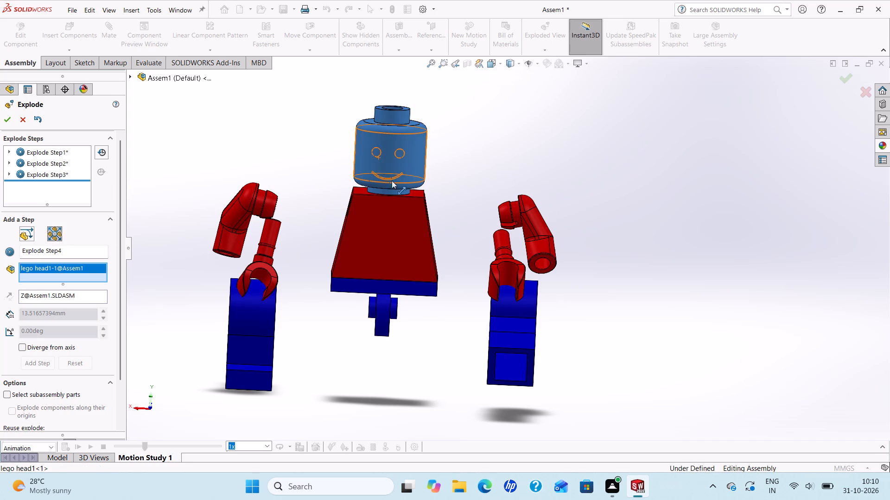
scroll(390, 186, "up", 2)
scroll(447, 187, "down", 1)
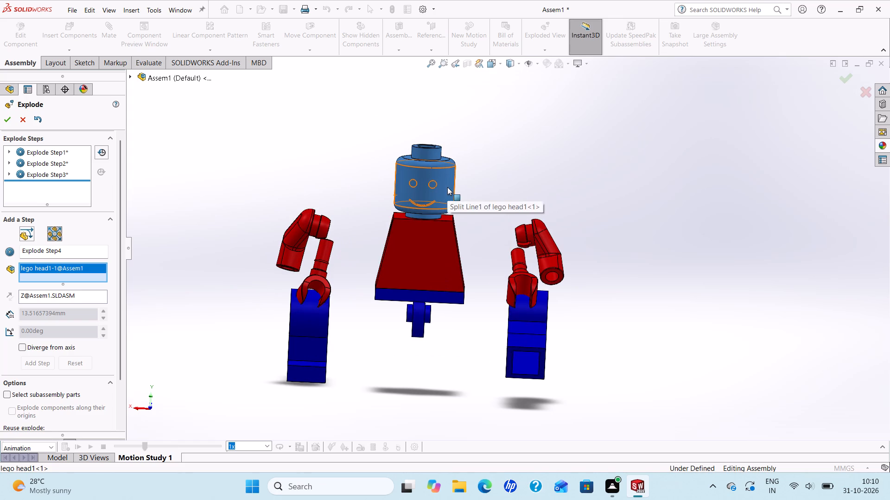
left_click(423, 237)
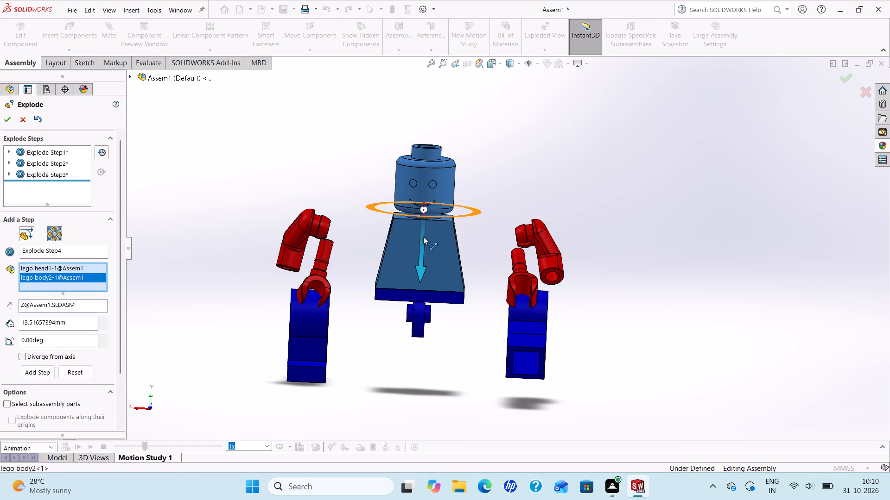
left_click_drag(420, 264, 423, 284)
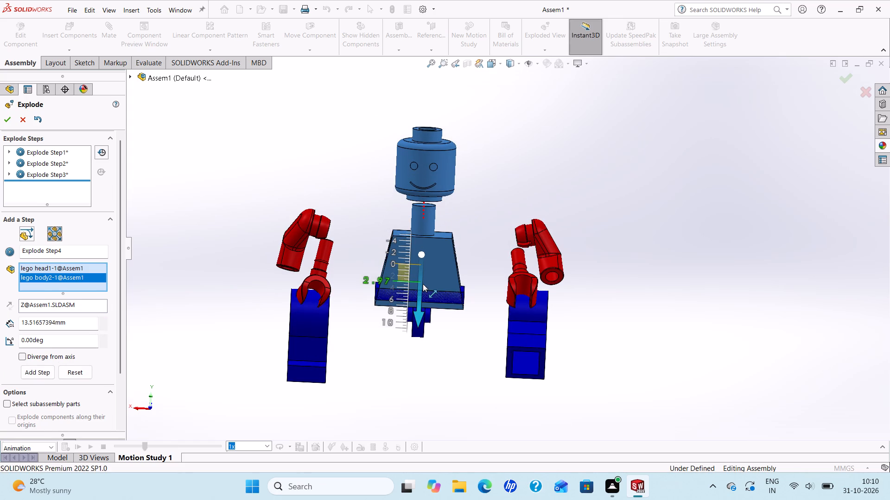
left_click_drag(423, 284, 423, 287)
scroll(447, 258, "up", 1)
left_click(39, 384)
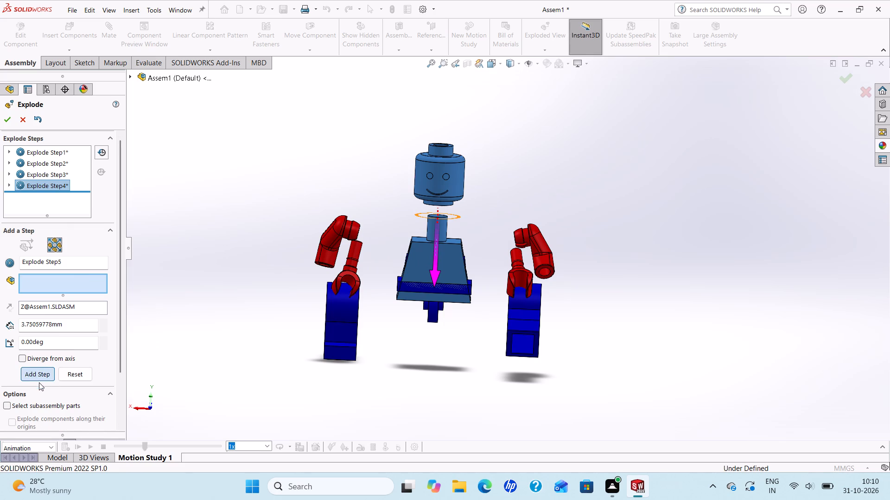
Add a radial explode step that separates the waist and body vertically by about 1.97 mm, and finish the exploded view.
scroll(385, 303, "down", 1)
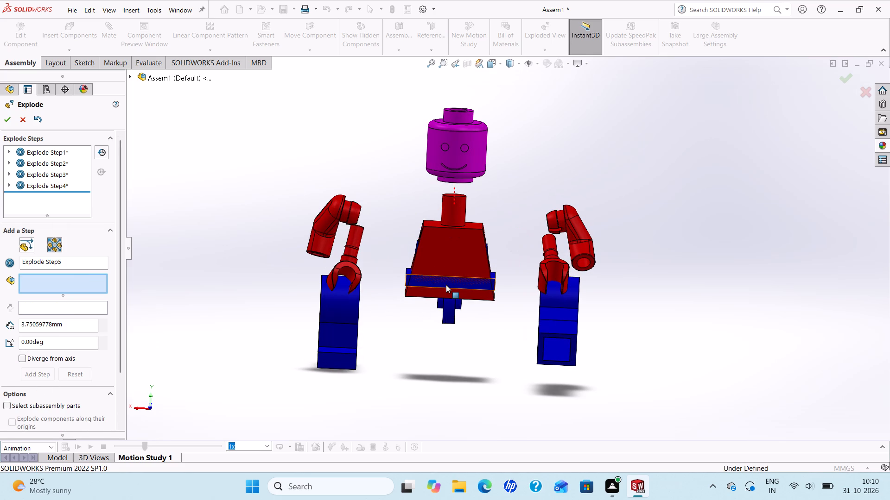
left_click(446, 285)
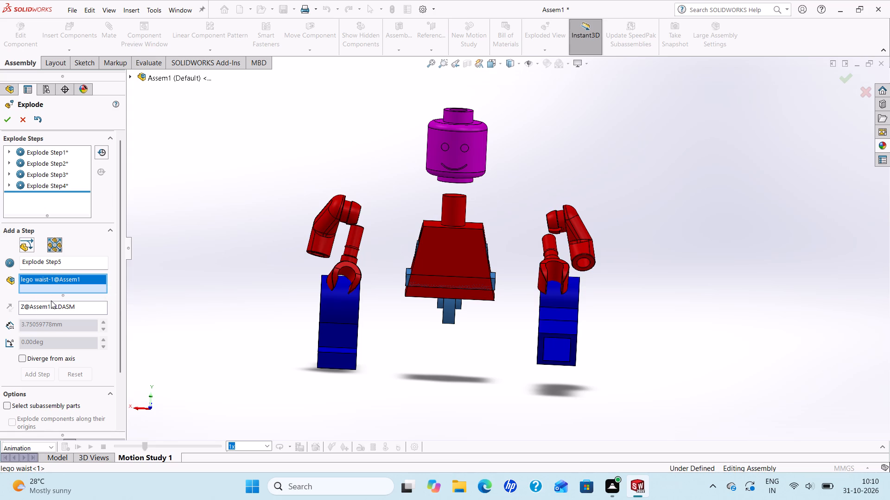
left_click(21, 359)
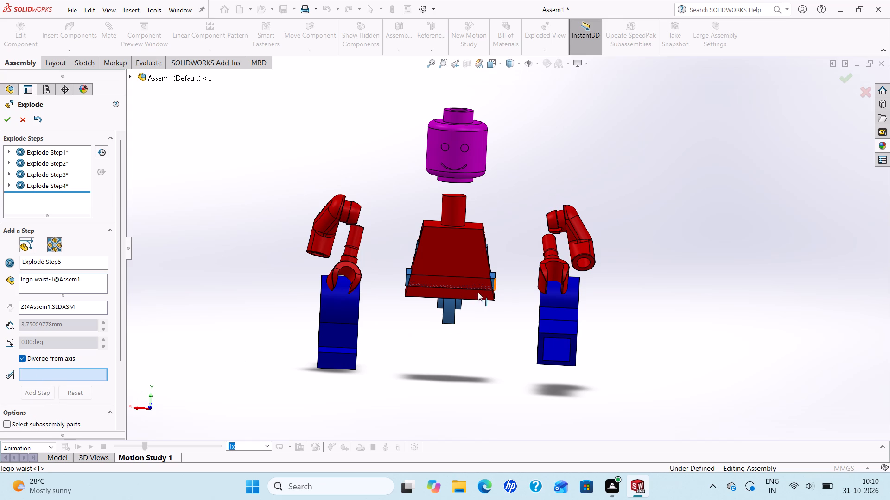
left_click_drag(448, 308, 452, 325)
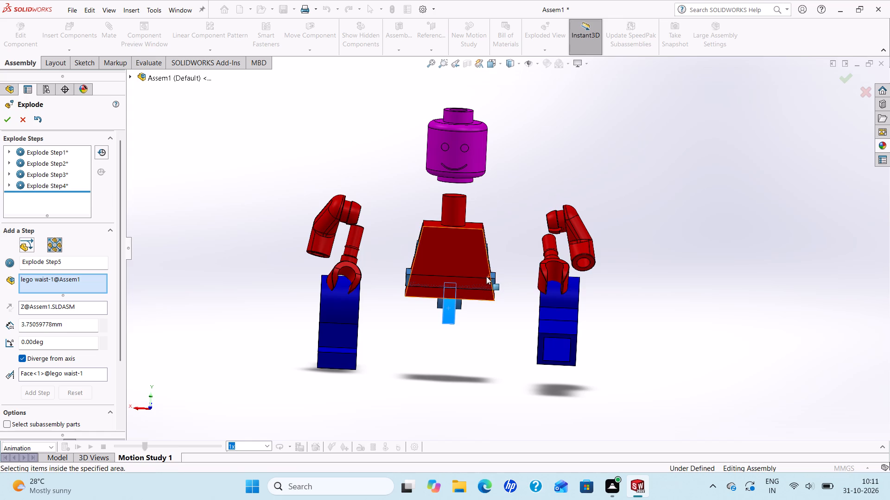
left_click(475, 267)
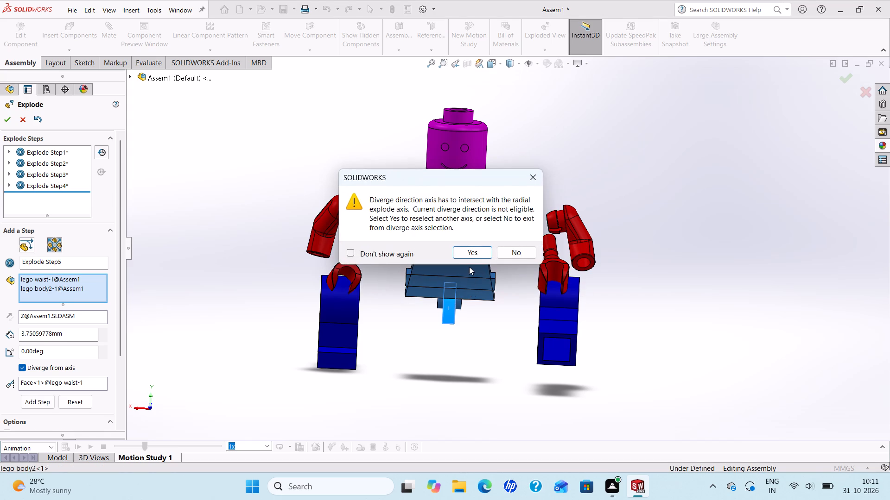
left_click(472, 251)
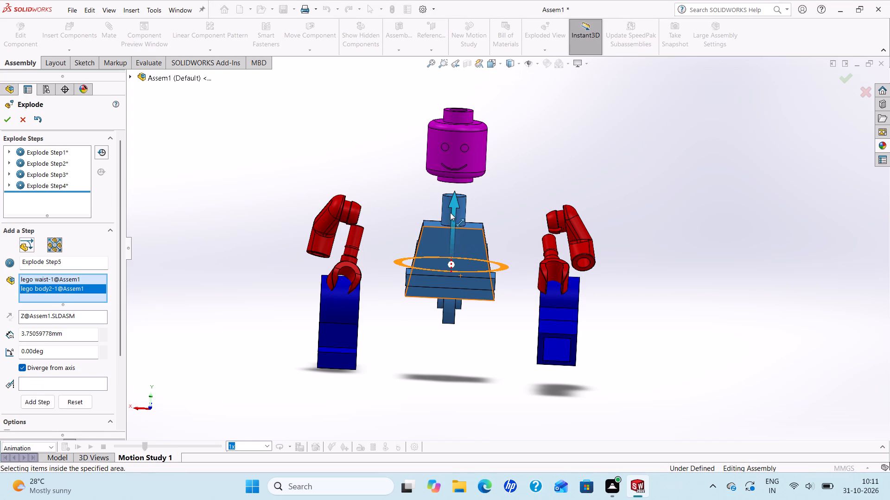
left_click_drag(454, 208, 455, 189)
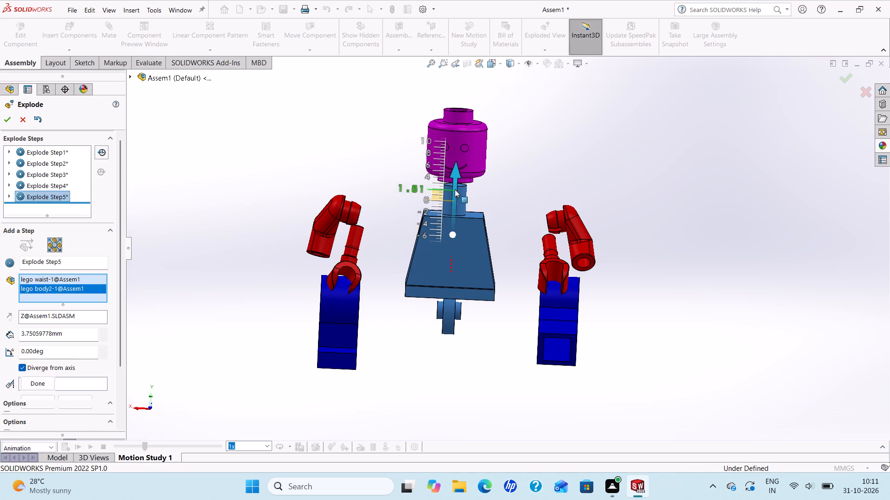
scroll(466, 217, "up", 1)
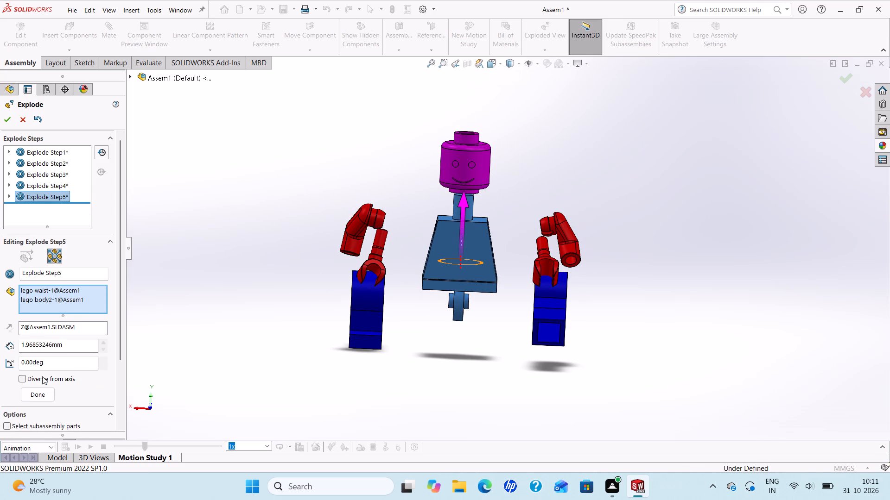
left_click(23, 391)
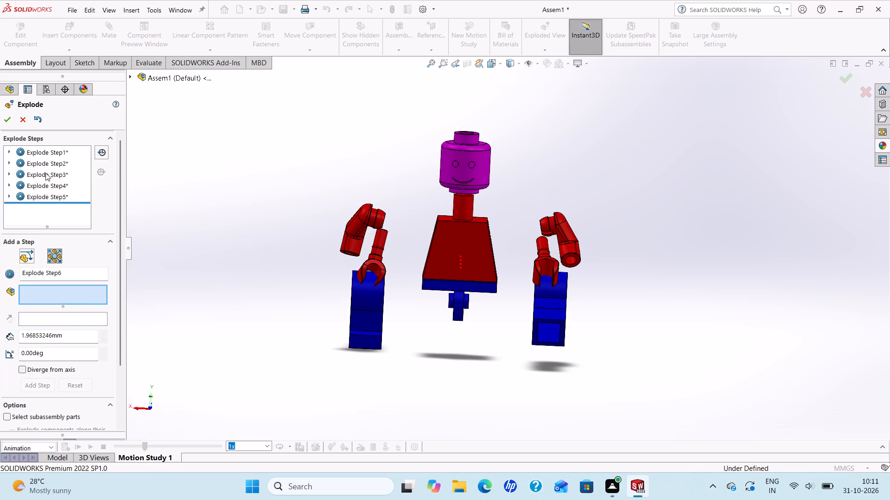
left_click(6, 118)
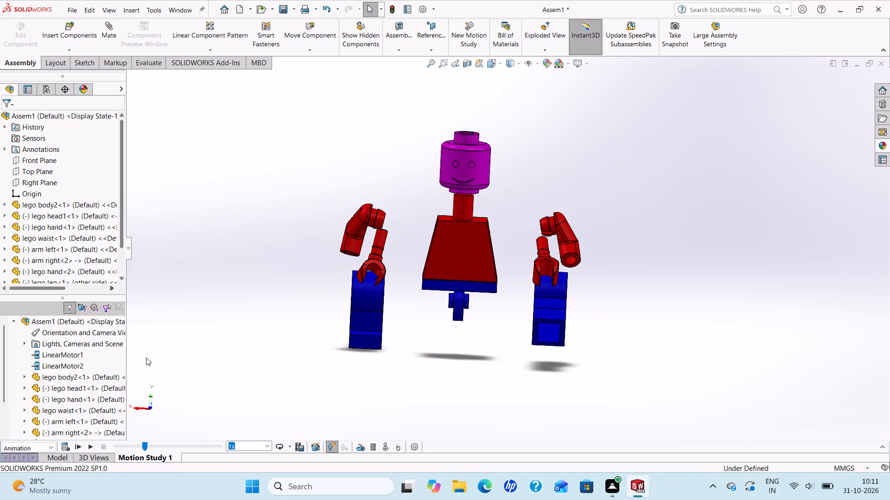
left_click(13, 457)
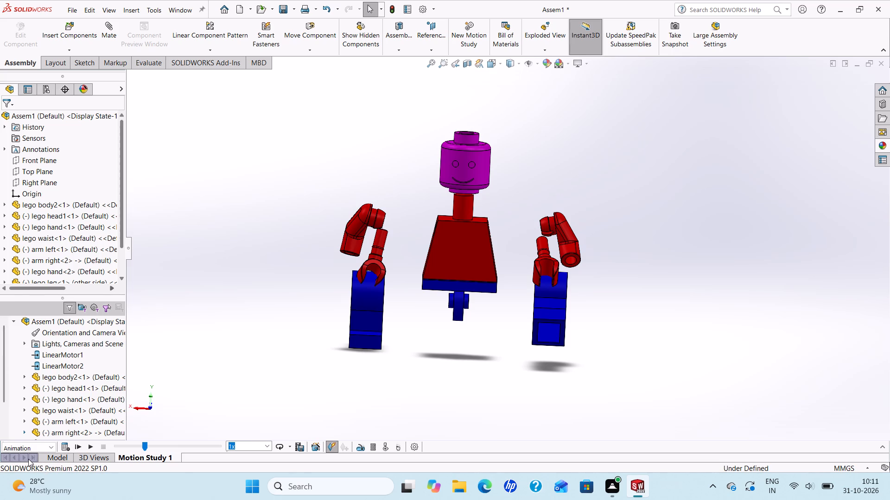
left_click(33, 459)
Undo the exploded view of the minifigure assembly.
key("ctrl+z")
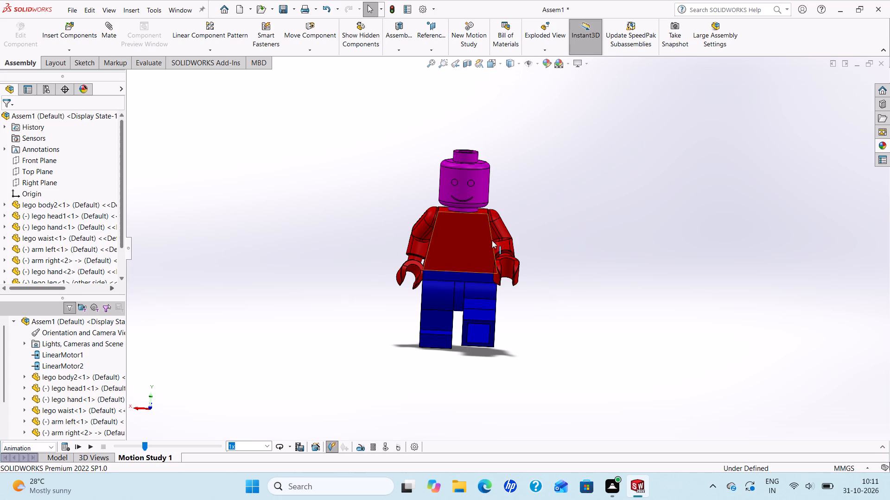
Examine the assembled minifigure's head, arms, waist and legs from several angles and distances.
scroll(502, 235, "down", 2)
scroll(502, 235, "up", 3)
scroll(502, 235, "down", 2)
scroll(503, 238, "up", 2)
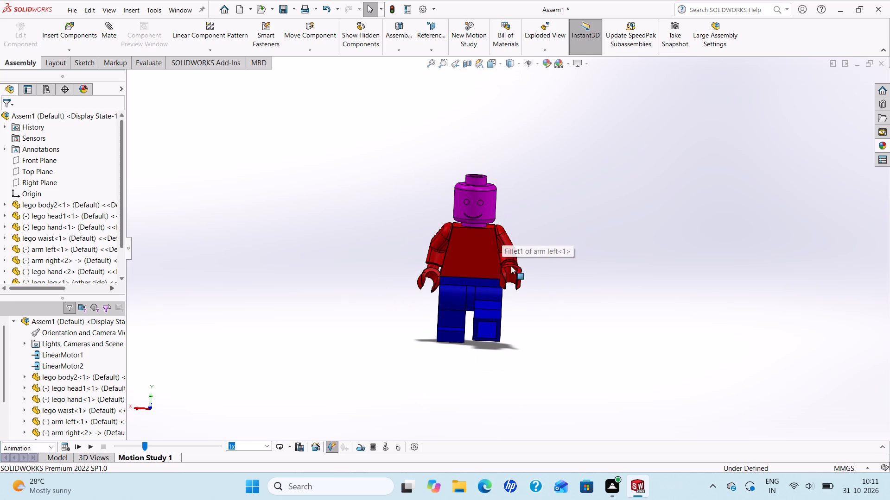
scroll(511, 267, "down", 2)
middle_click_drag(511, 268, 484, 288)
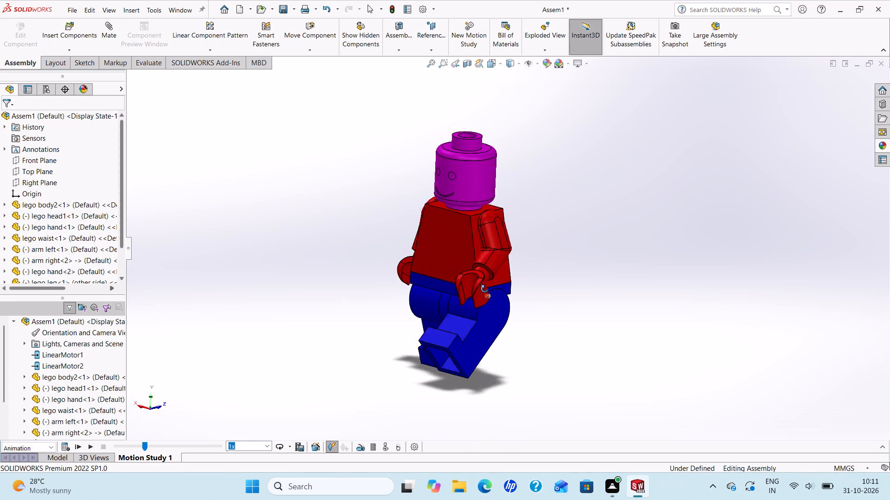
middle_click_drag(484, 288, 512, 287)
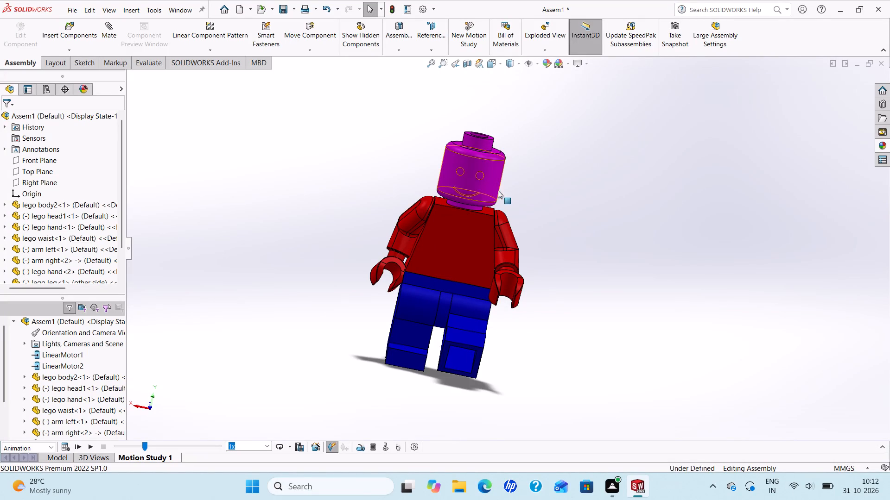
scroll(539, 193, "up", 2)
scroll(539, 193, "down", 2)
scroll(426, 354, "up", 2)
scroll(429, 353, "down", 1)
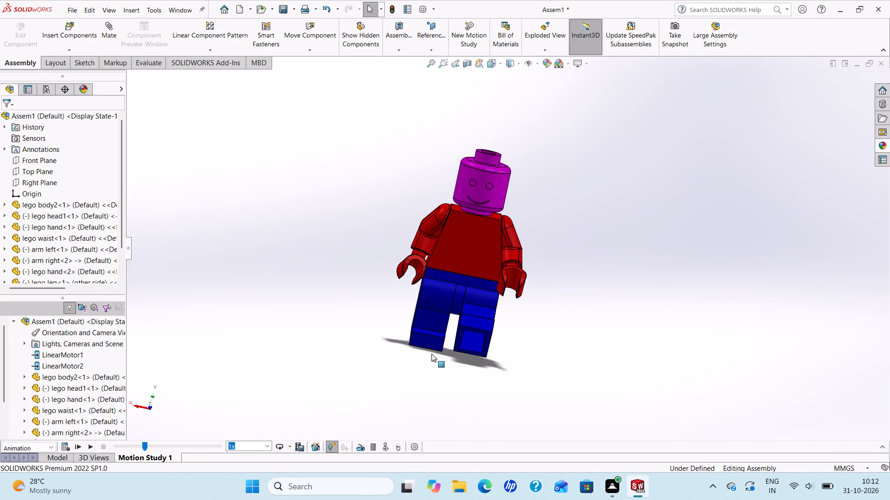
scroll(432, 354, "up", 1)
scroll(539, 189, "down", 1)
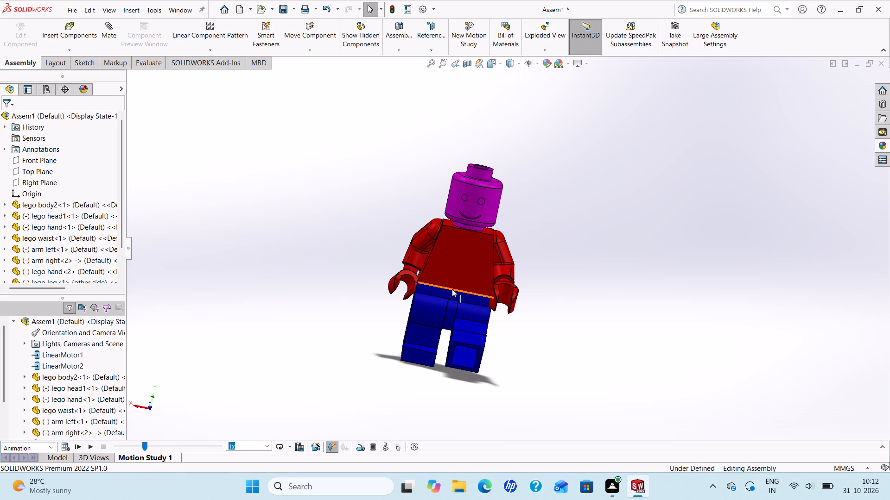
scroll(452, 289, "up", 2)
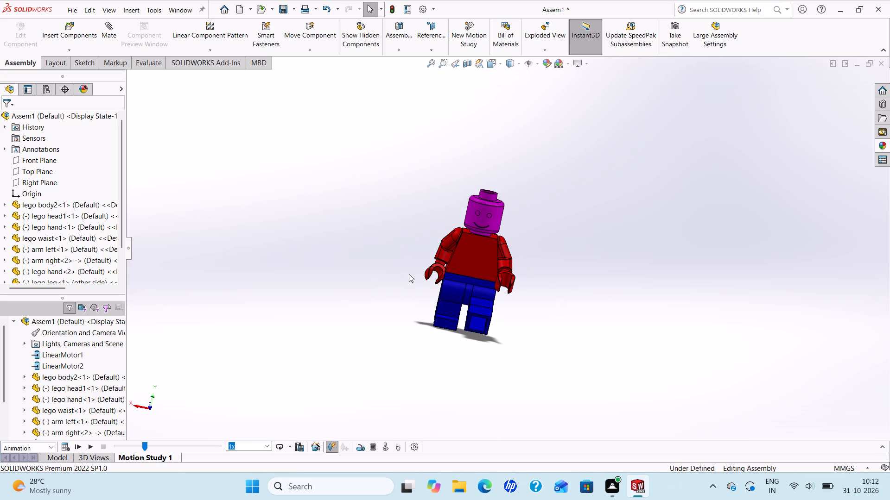
Save the assembly without rebuilding as "lego assembly" in the Attachments folder, using the SOLIDWORKS Assembly file type.
key("ctrl+s")
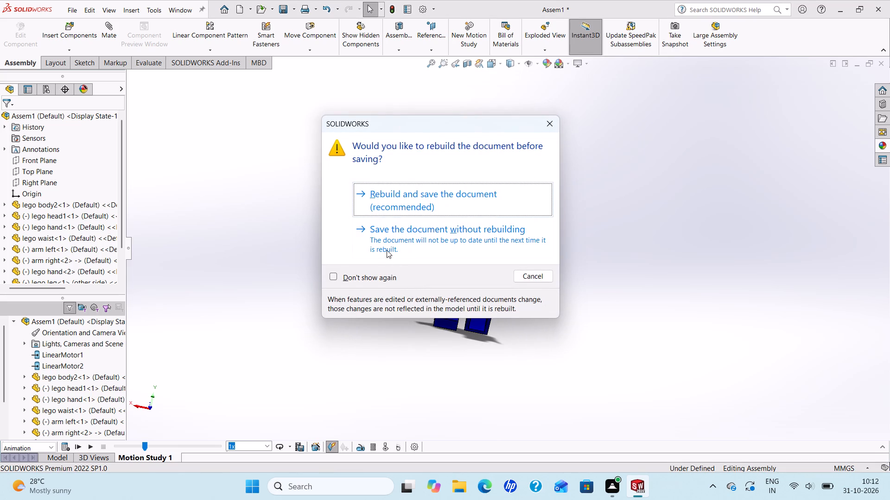
left_click(406, 244)
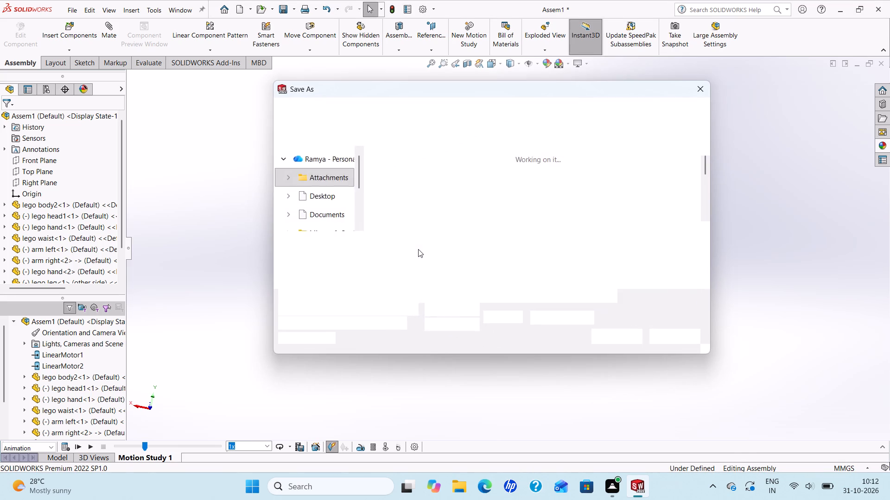
type("lego")
key("space")
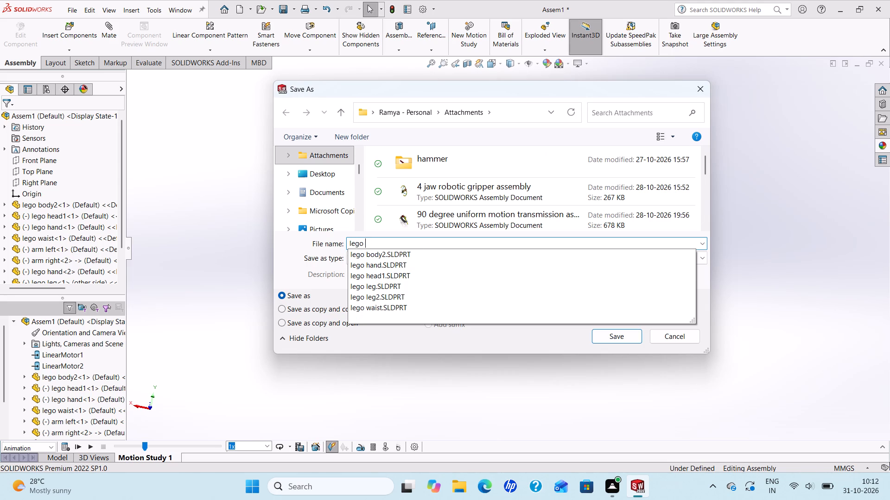
type("assem")
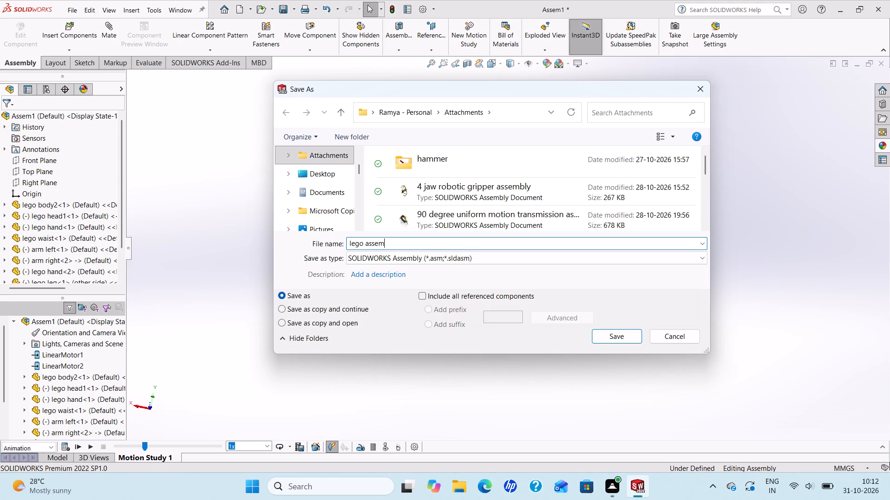
type("bly")
left_click(623, 334)
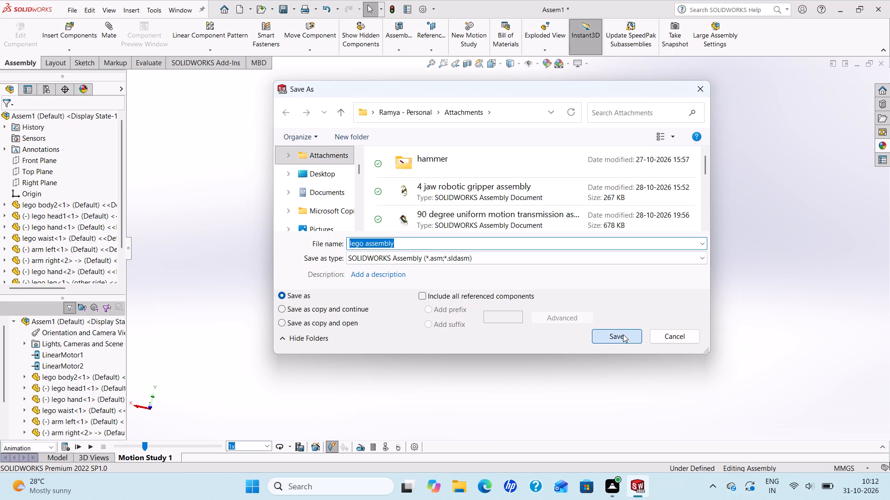